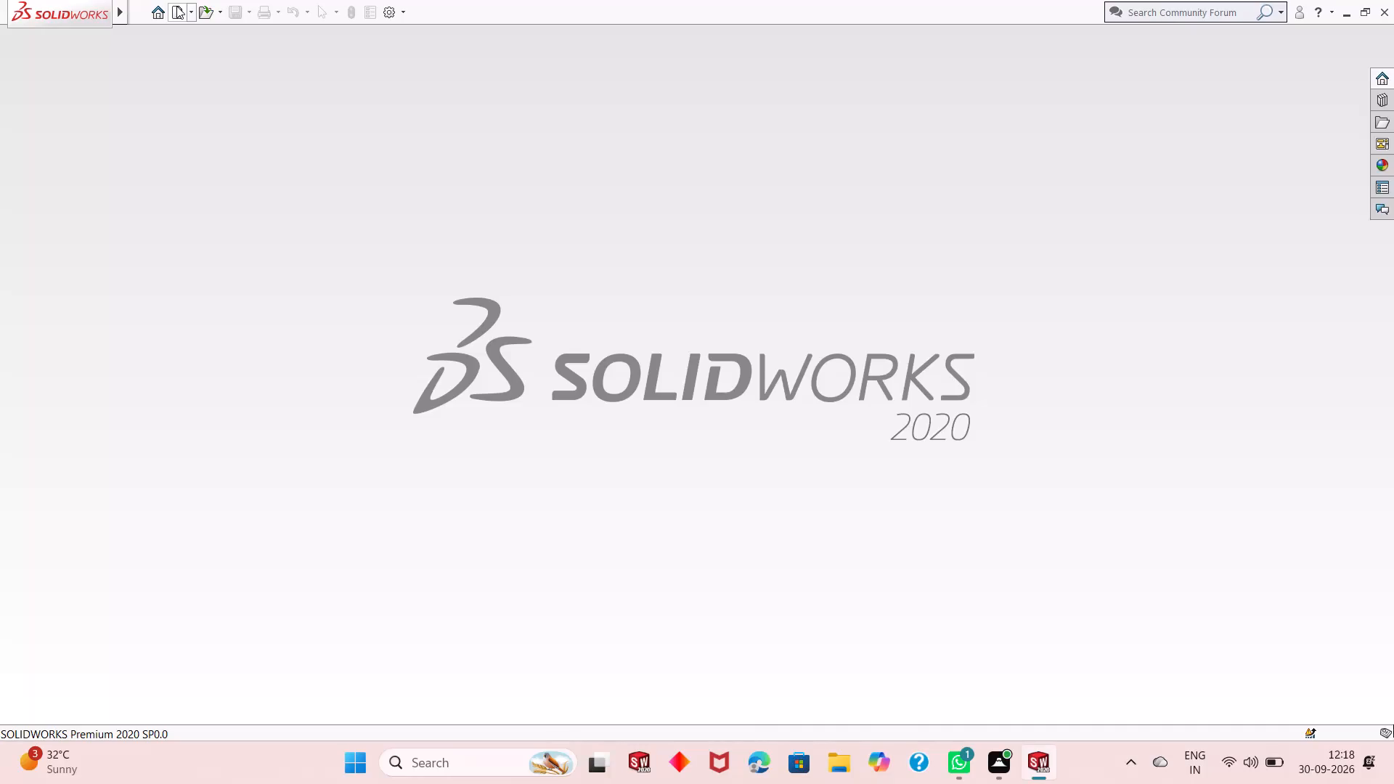
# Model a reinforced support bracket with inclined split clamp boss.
# Create a new part document.
pyautogui.click(176, 6)
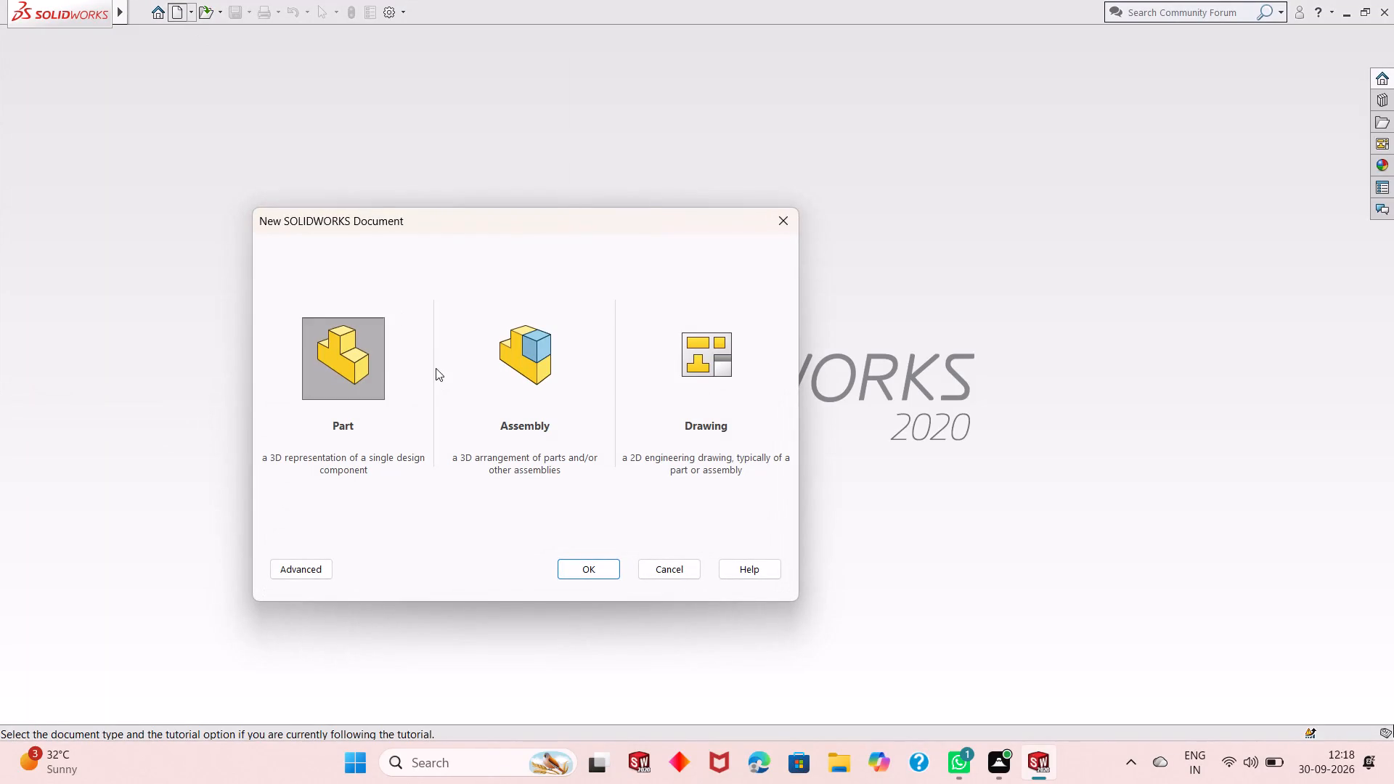
pyautogui.doubleClick(372, 369)
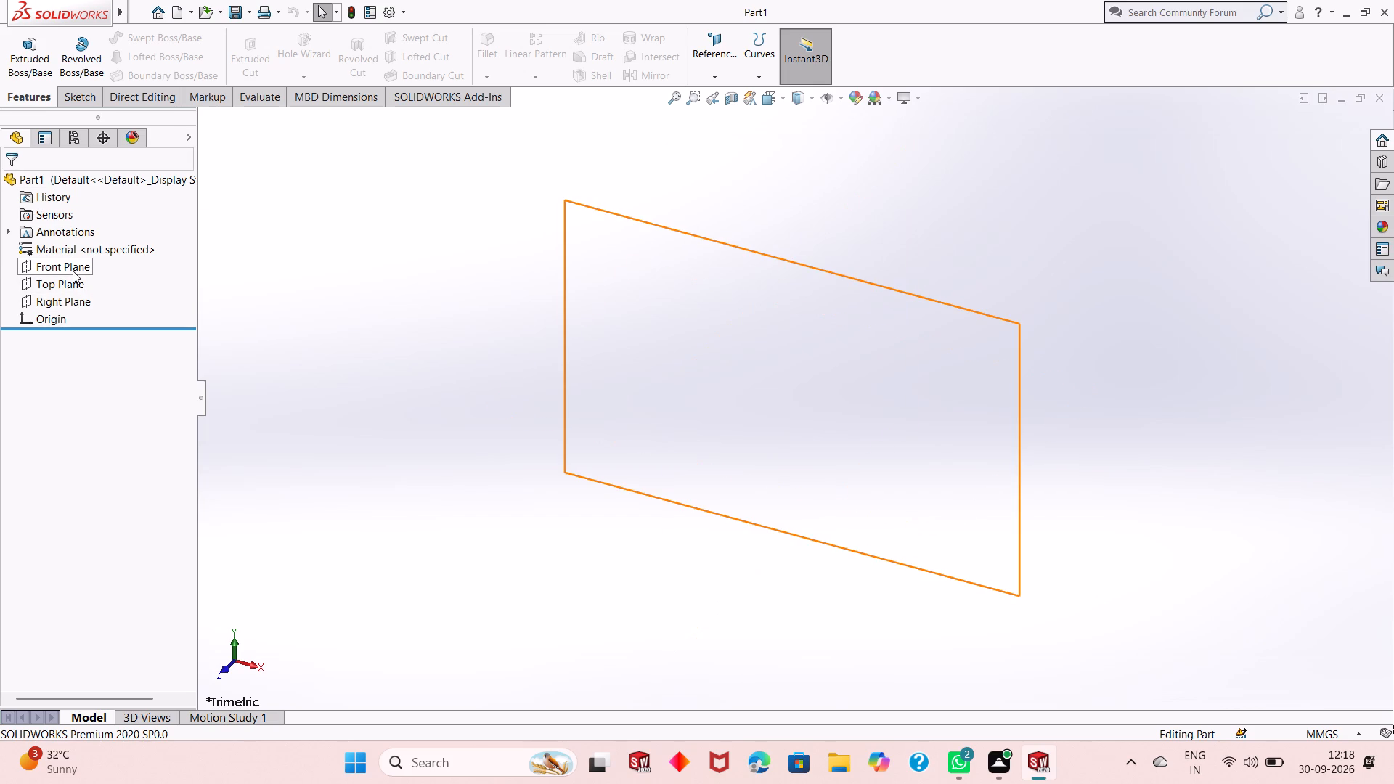
# Start a sketch on the Right Plane and draw a 102.5 mm vertical line upward from the origin.
pyautogui.click(74, 301)
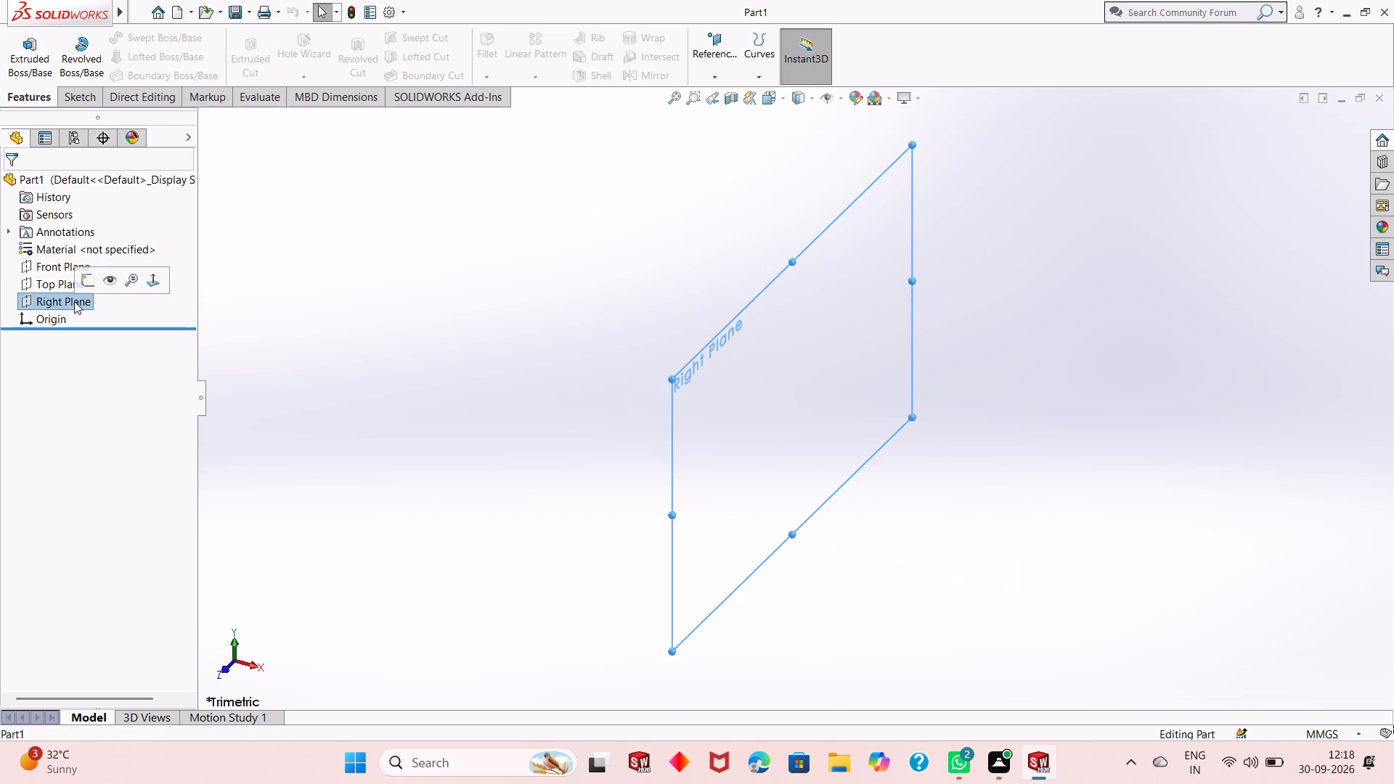
pyautogui.click(82, 283)
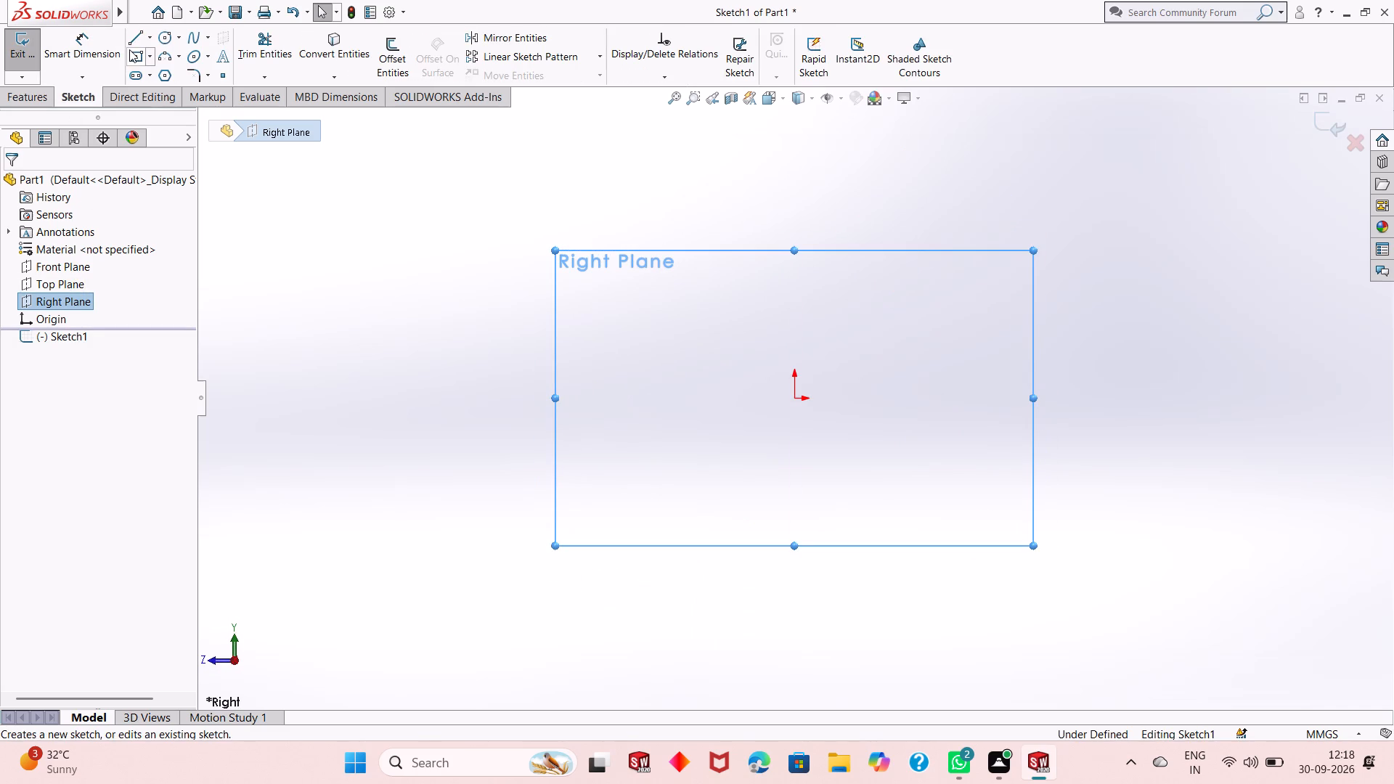
pyautogui.click(131, 43)
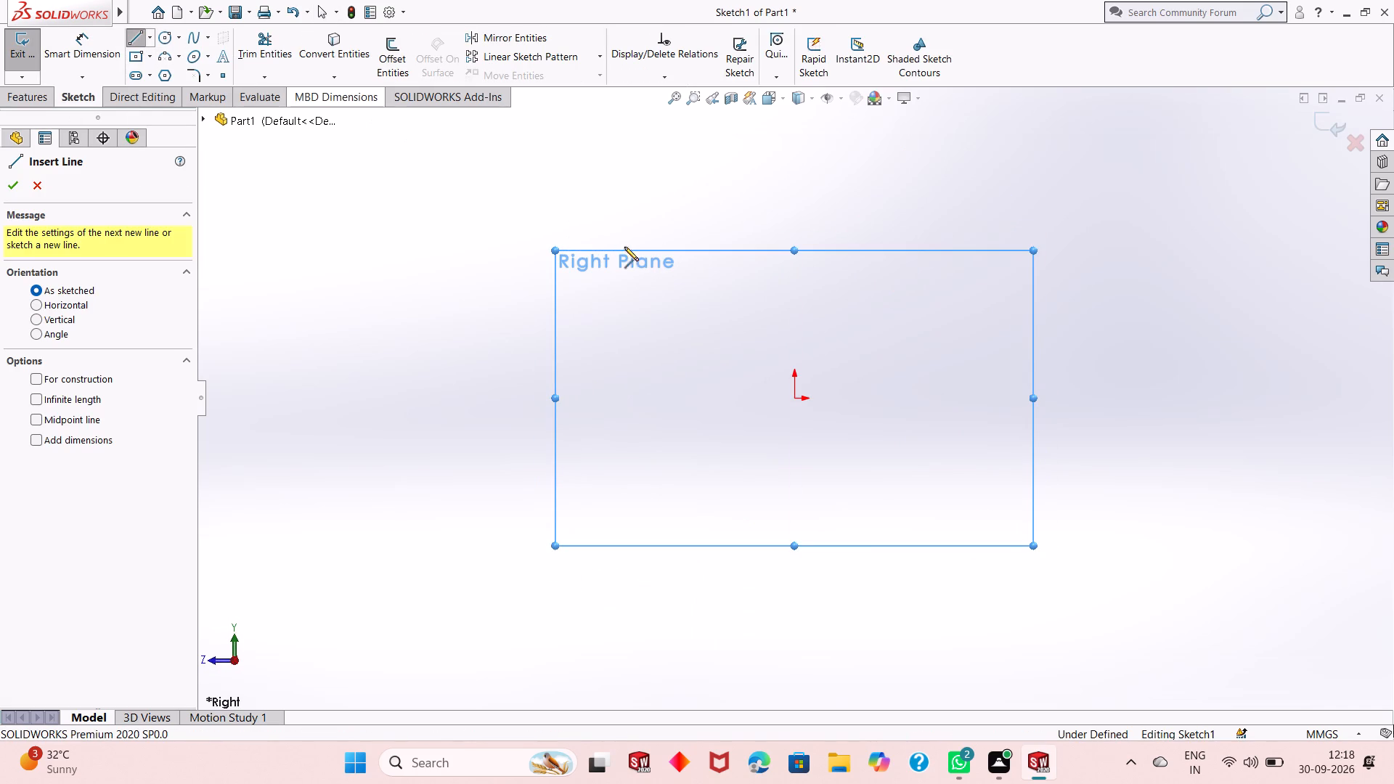
pyautogui.click(794, 399)
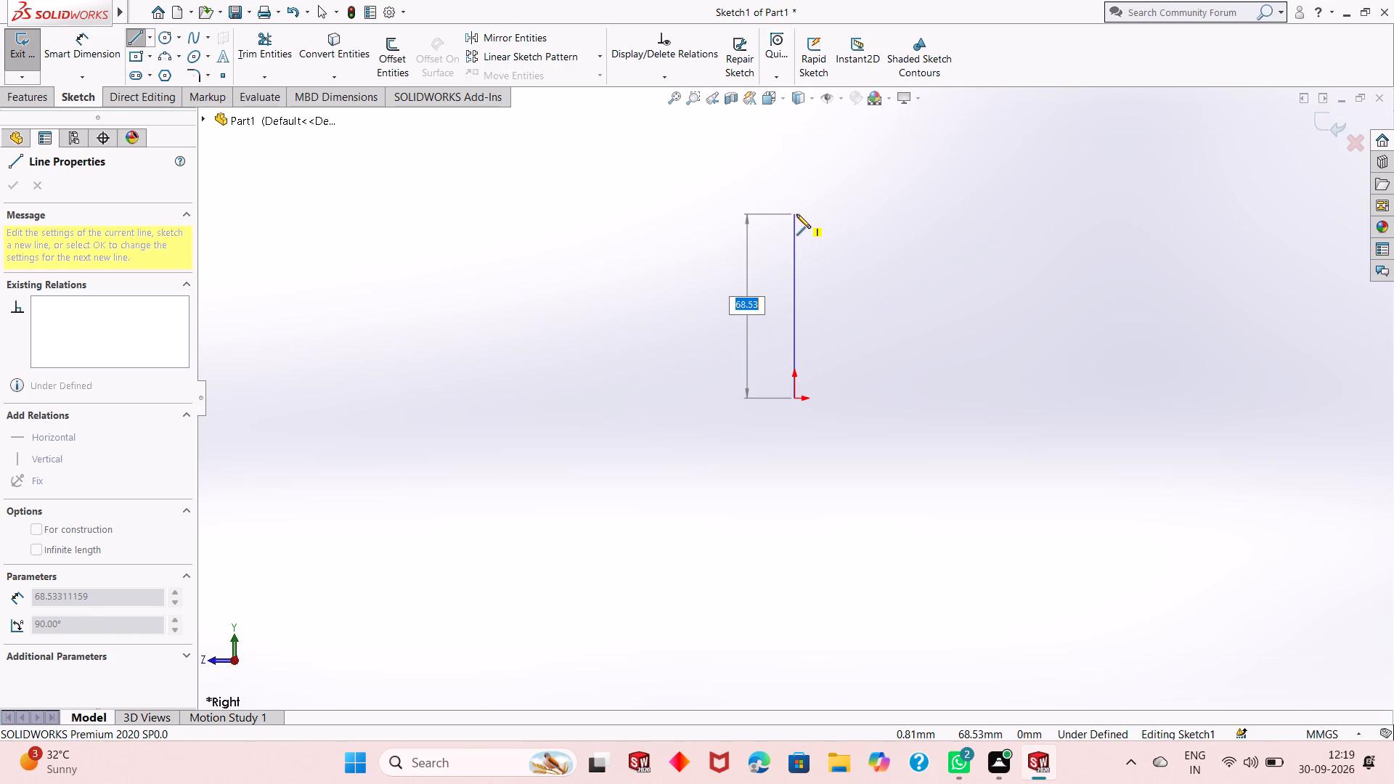
pyautogui.write('102.5')
pyautogui.press('Return')
pyautogui.scroll(1, 796, 214)
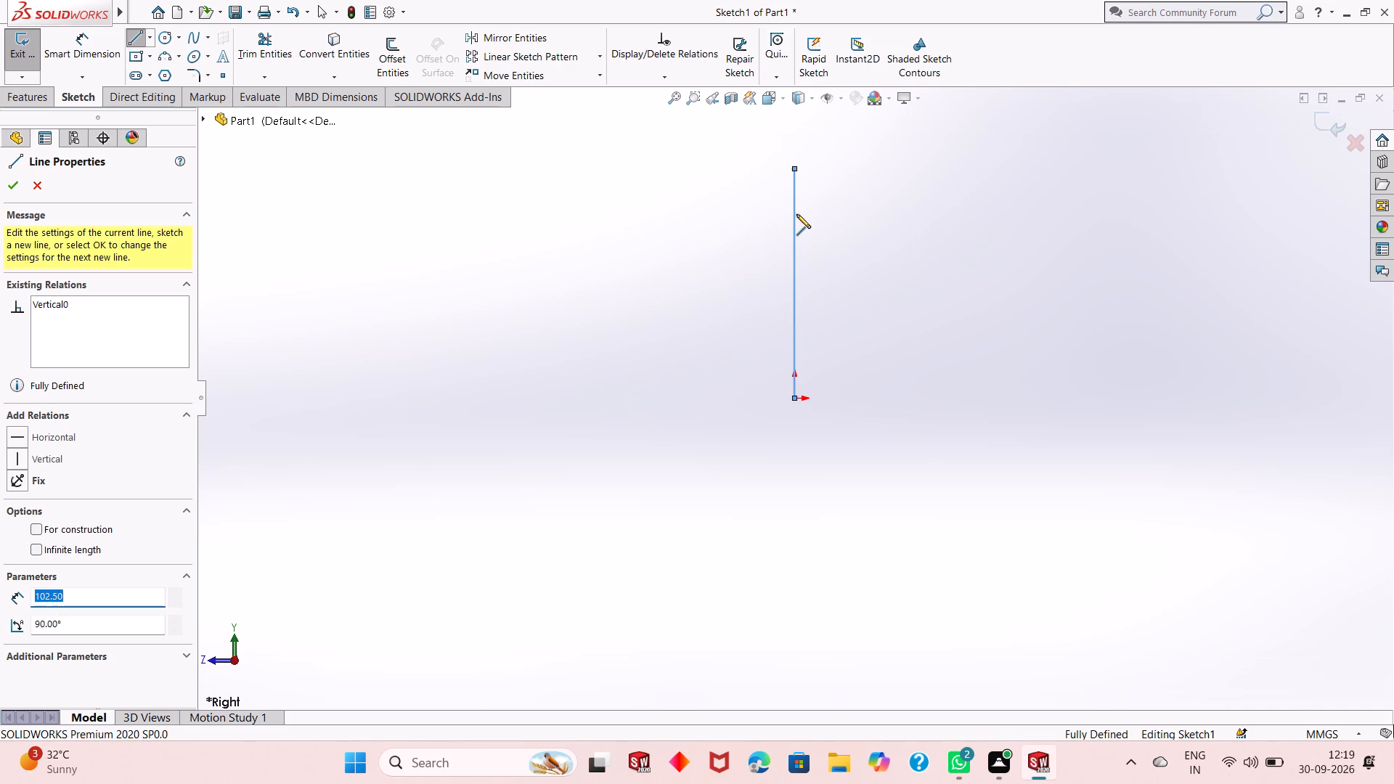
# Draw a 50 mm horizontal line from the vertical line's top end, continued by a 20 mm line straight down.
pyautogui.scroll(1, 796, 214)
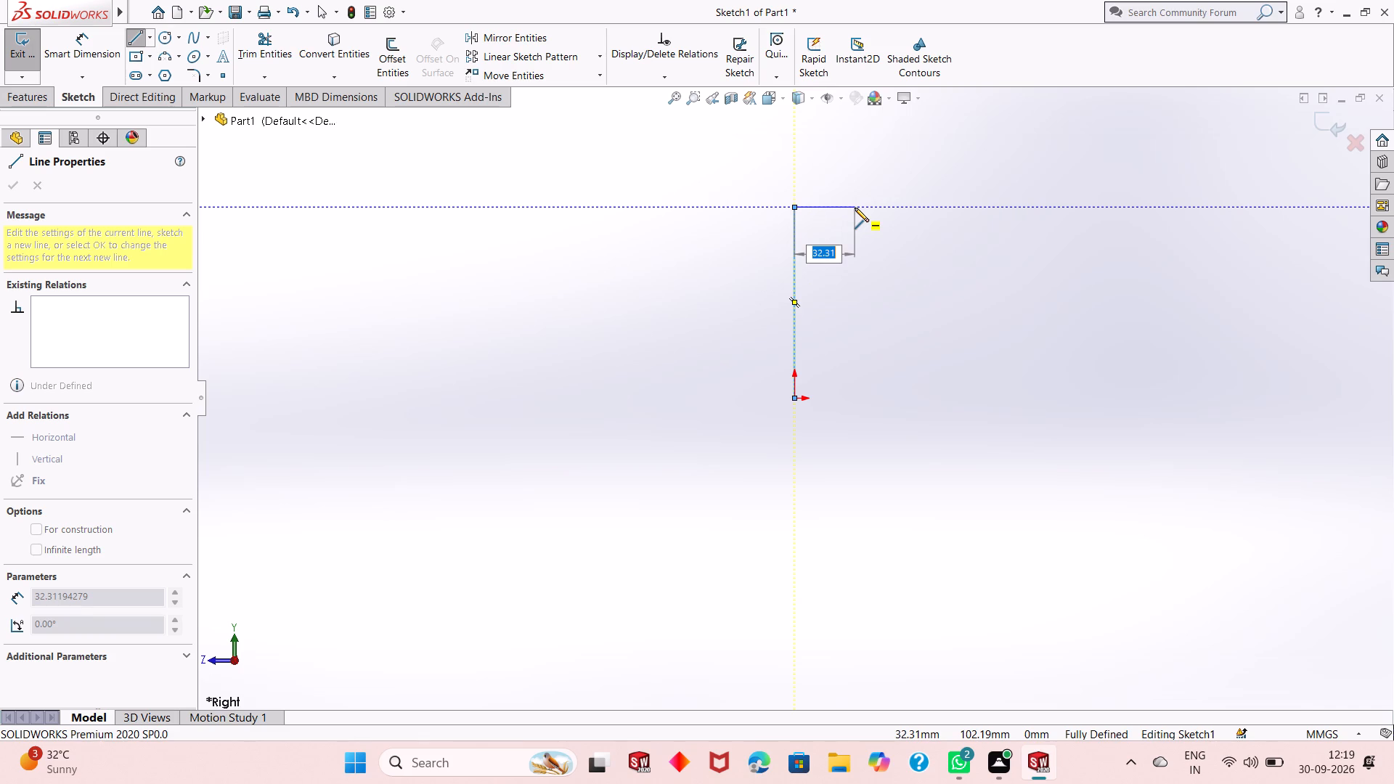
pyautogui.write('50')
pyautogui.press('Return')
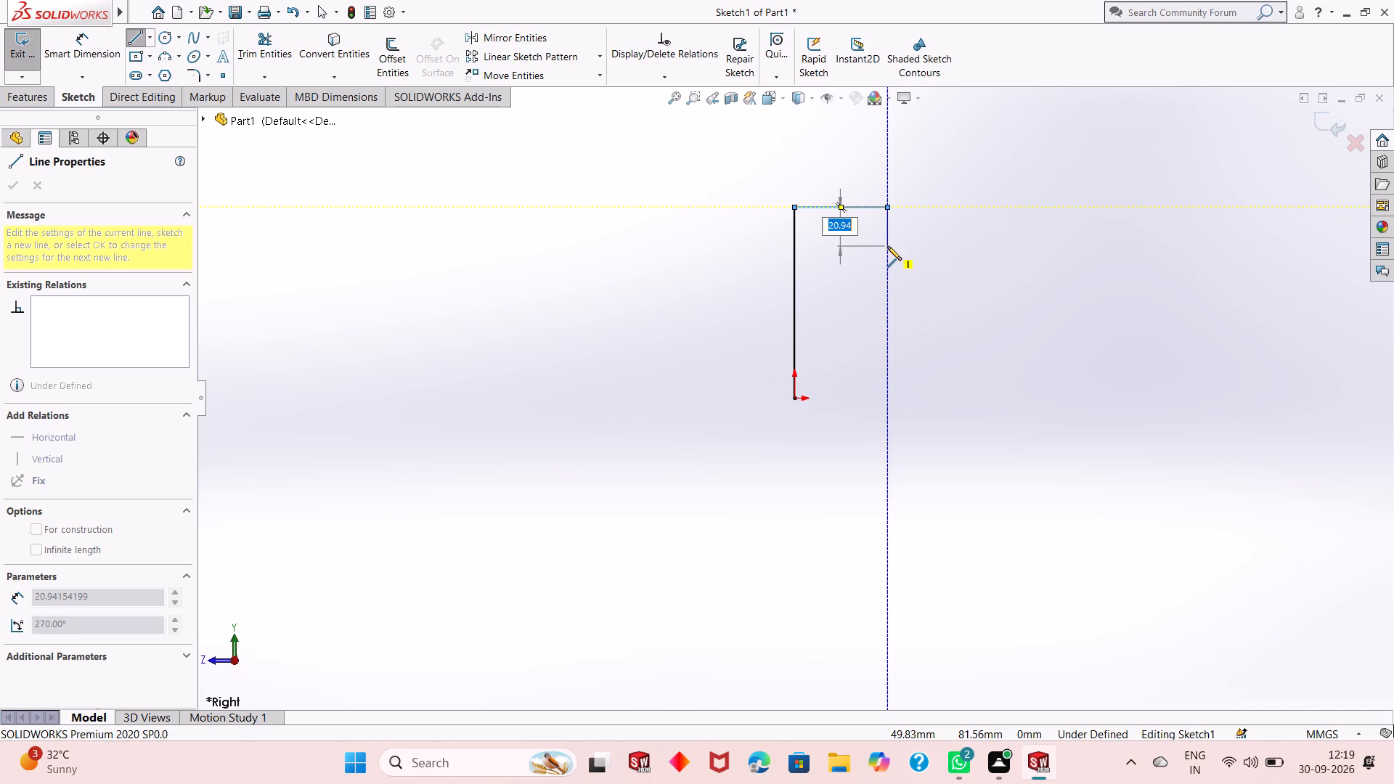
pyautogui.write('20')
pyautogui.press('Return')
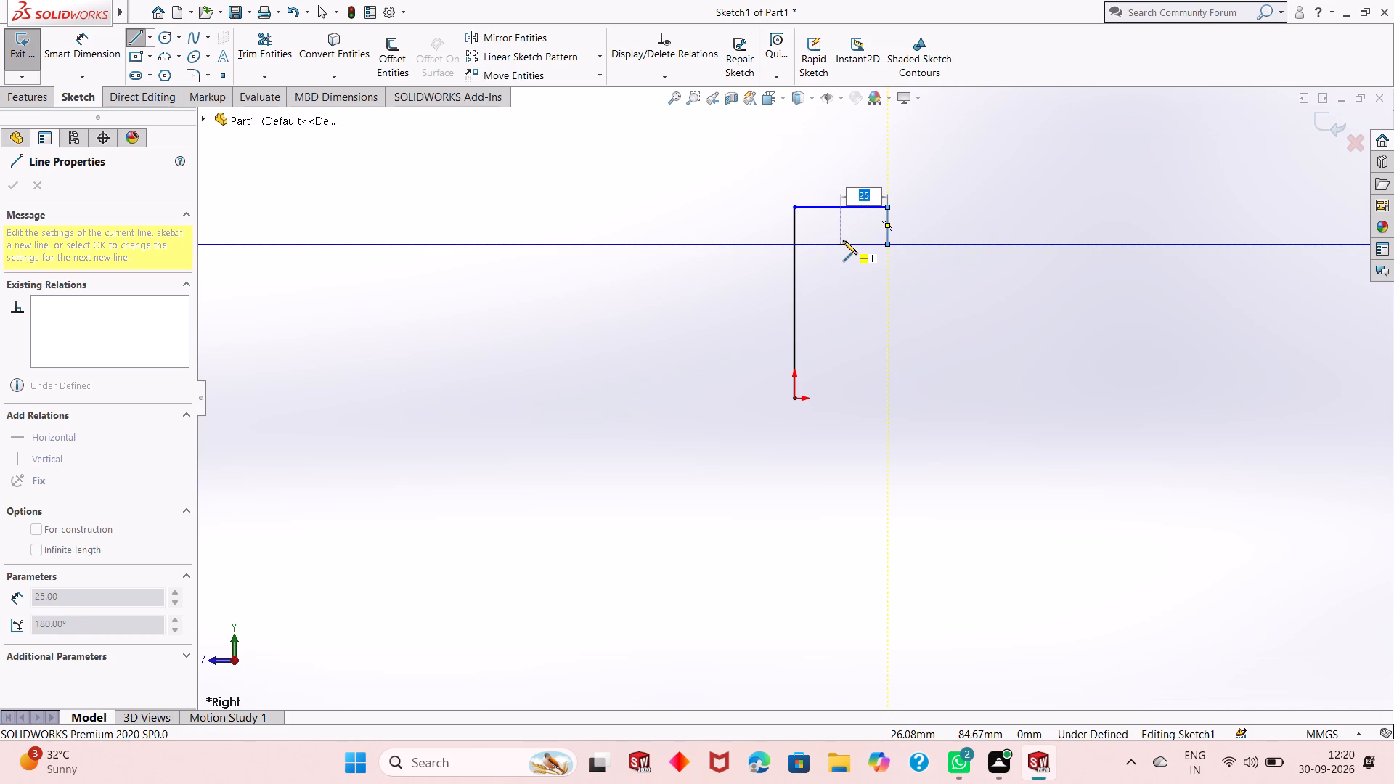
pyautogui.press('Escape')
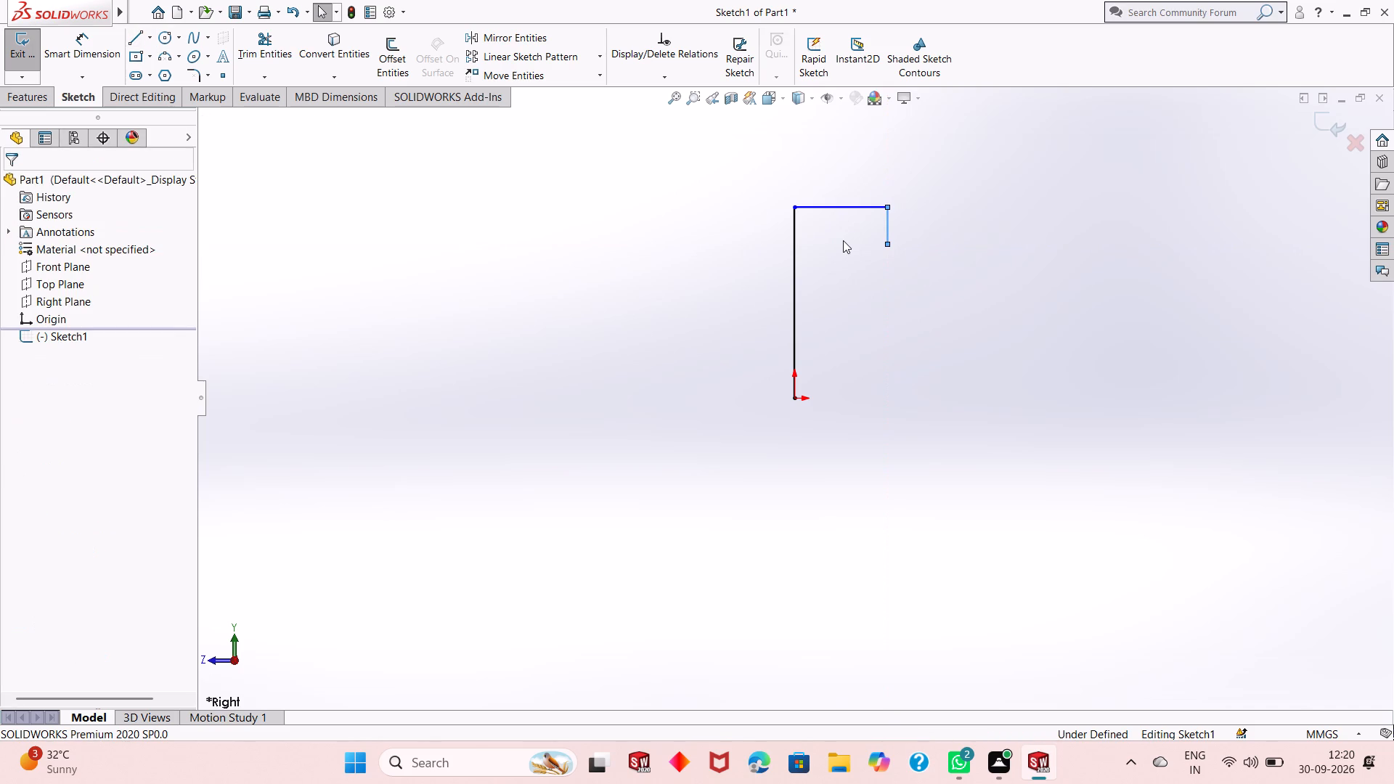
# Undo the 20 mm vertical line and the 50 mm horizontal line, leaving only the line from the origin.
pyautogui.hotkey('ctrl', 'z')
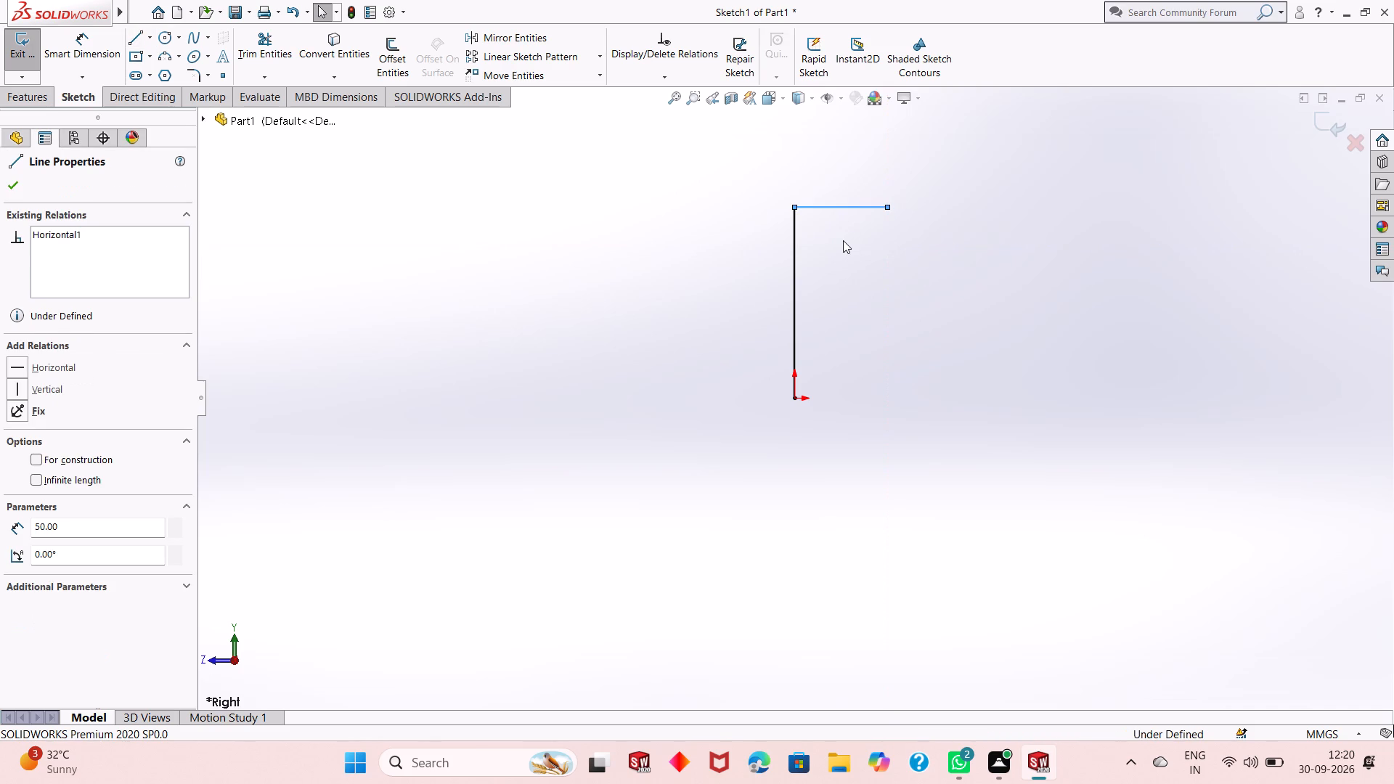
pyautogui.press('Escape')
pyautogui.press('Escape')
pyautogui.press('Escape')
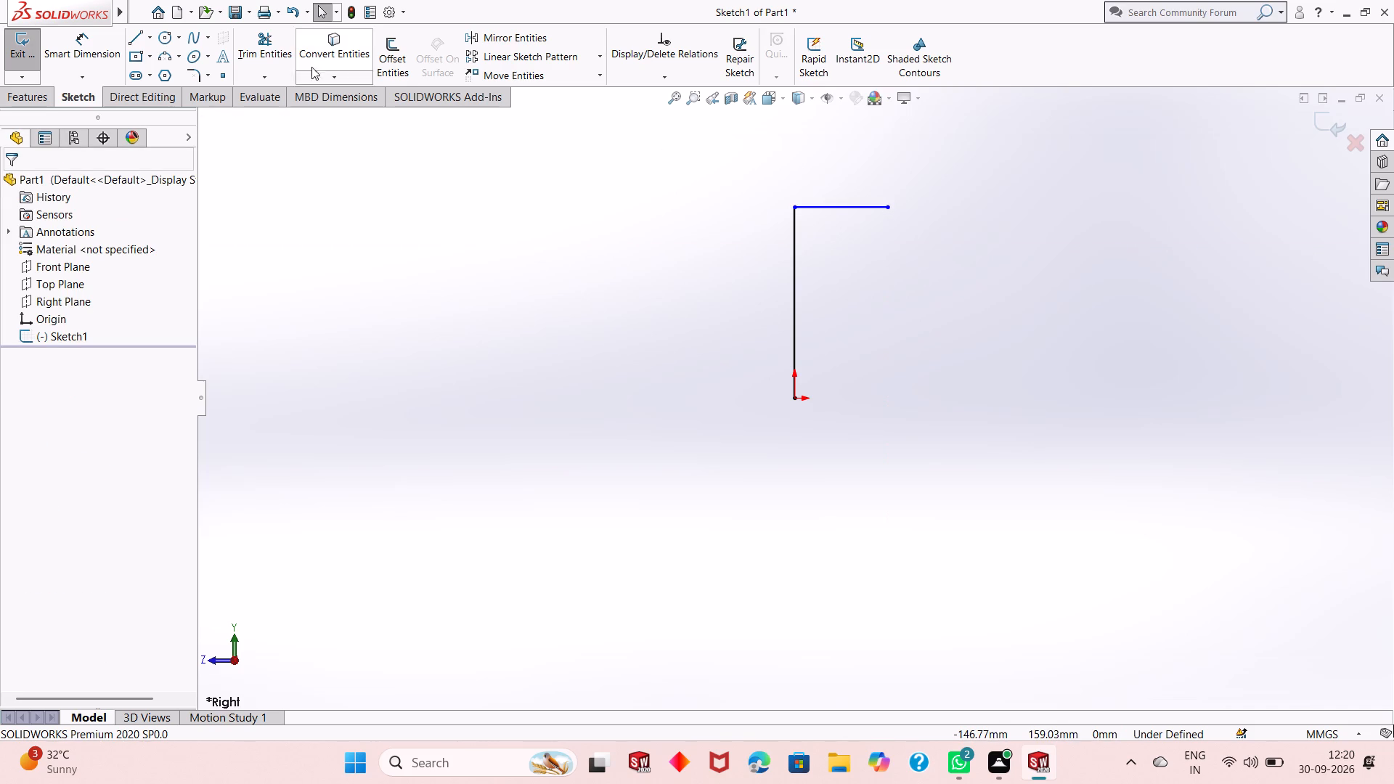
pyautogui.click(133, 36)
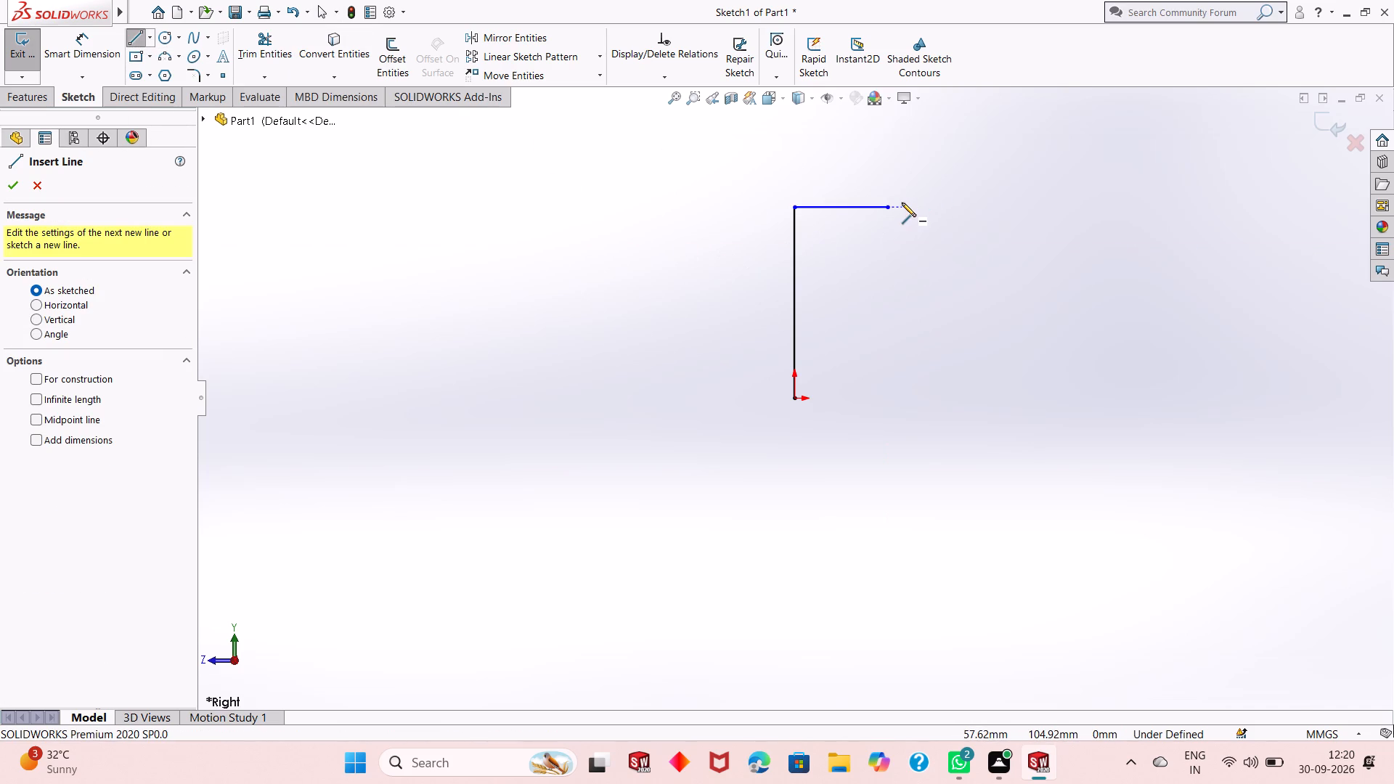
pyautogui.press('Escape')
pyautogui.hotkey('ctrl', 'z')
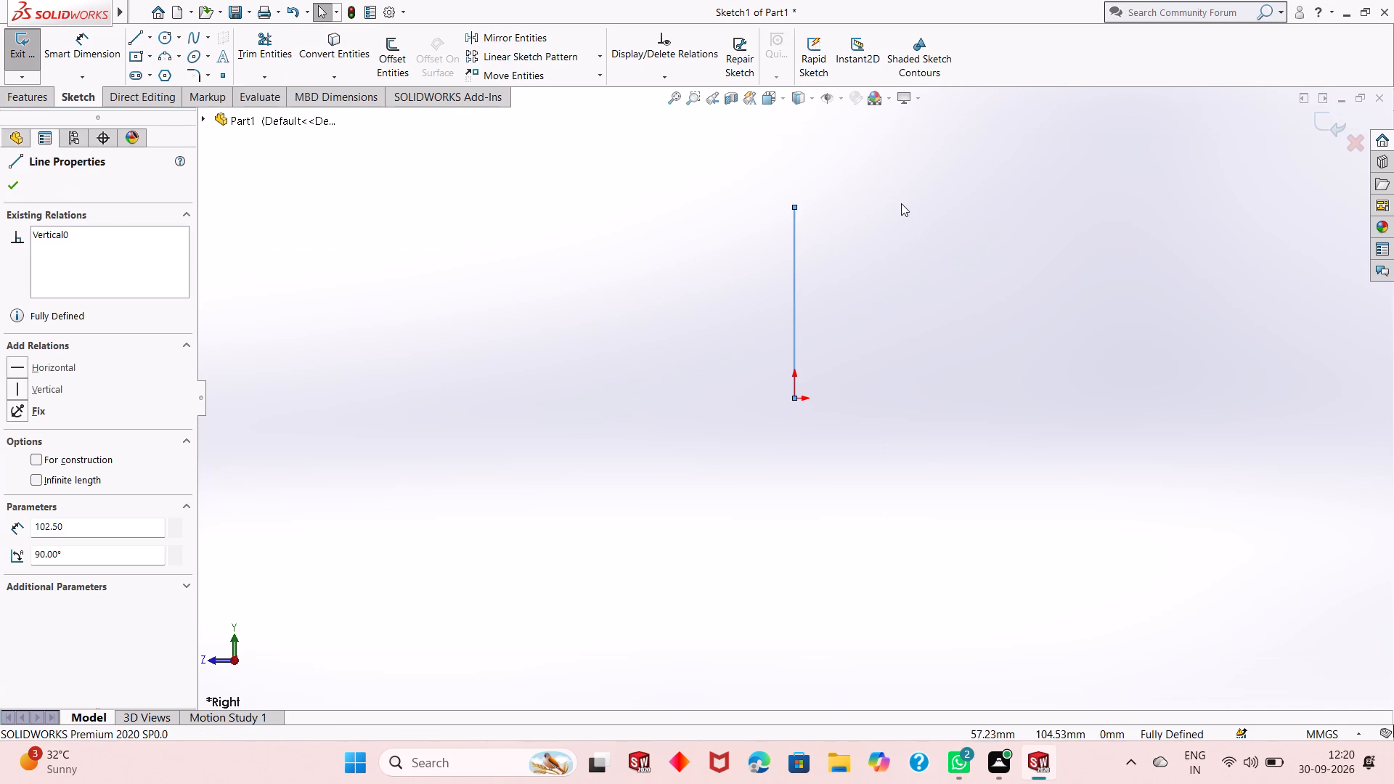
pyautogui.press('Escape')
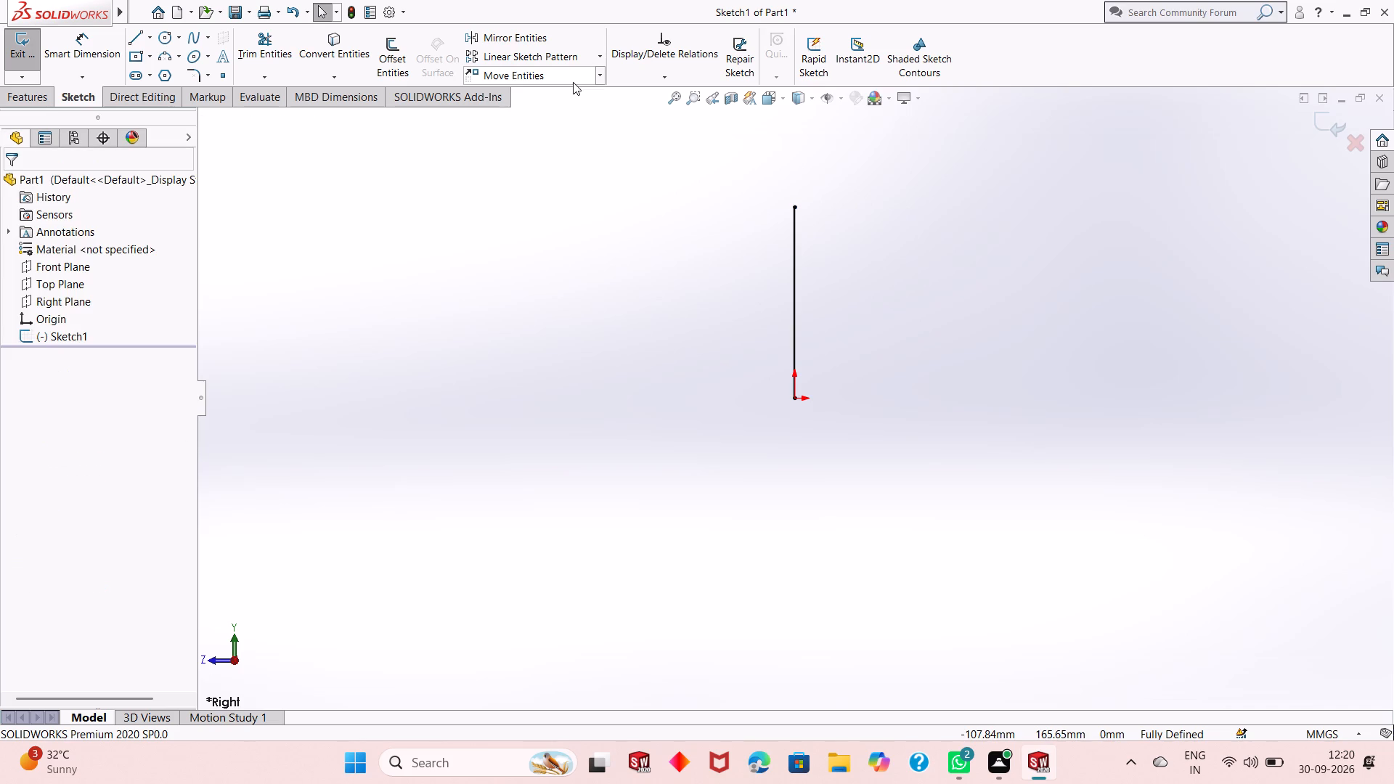
# Complete a closed inverted-L profile back to the origin, top edge about 199 mm, inner vertical edge about 77 mm, leg about 23 mm wide.
pyautogui.click(139, 38)
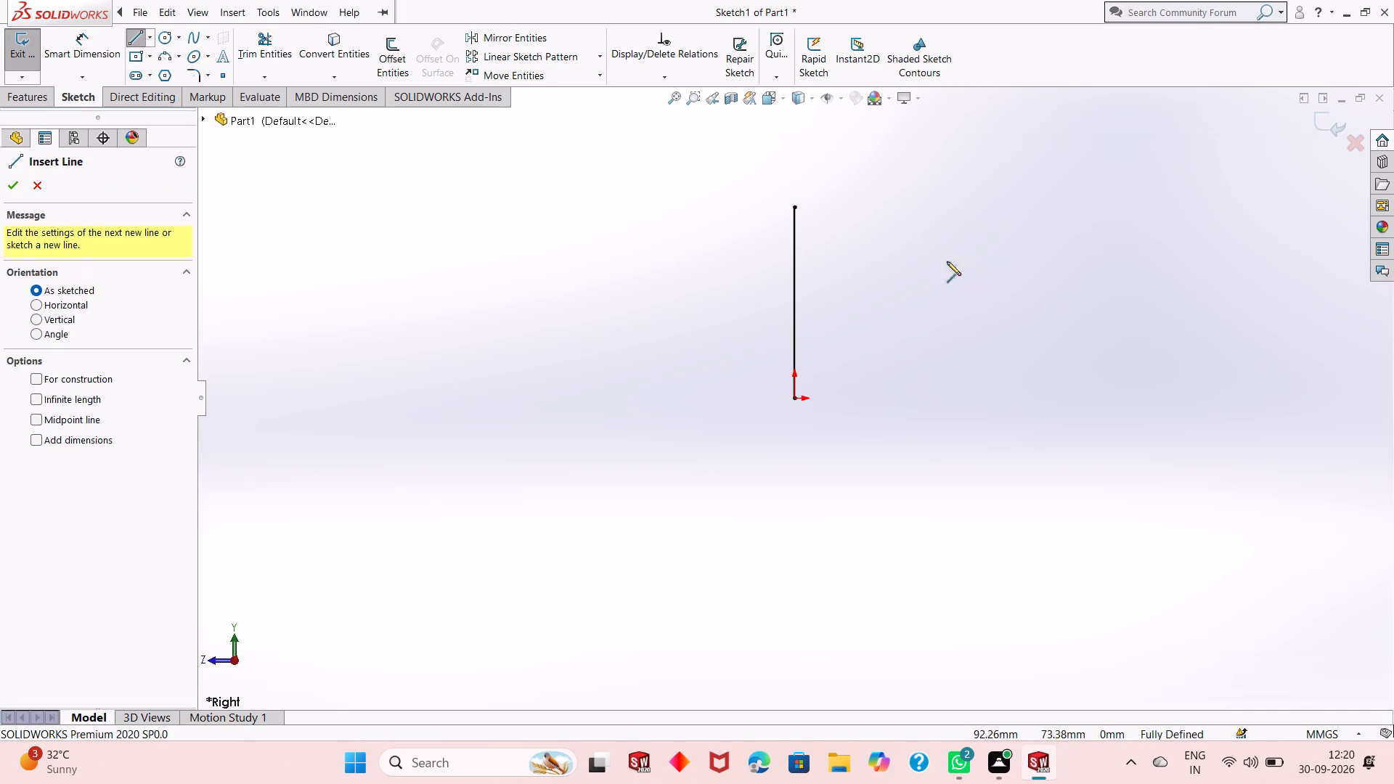
pyautogui.click(796, 206)
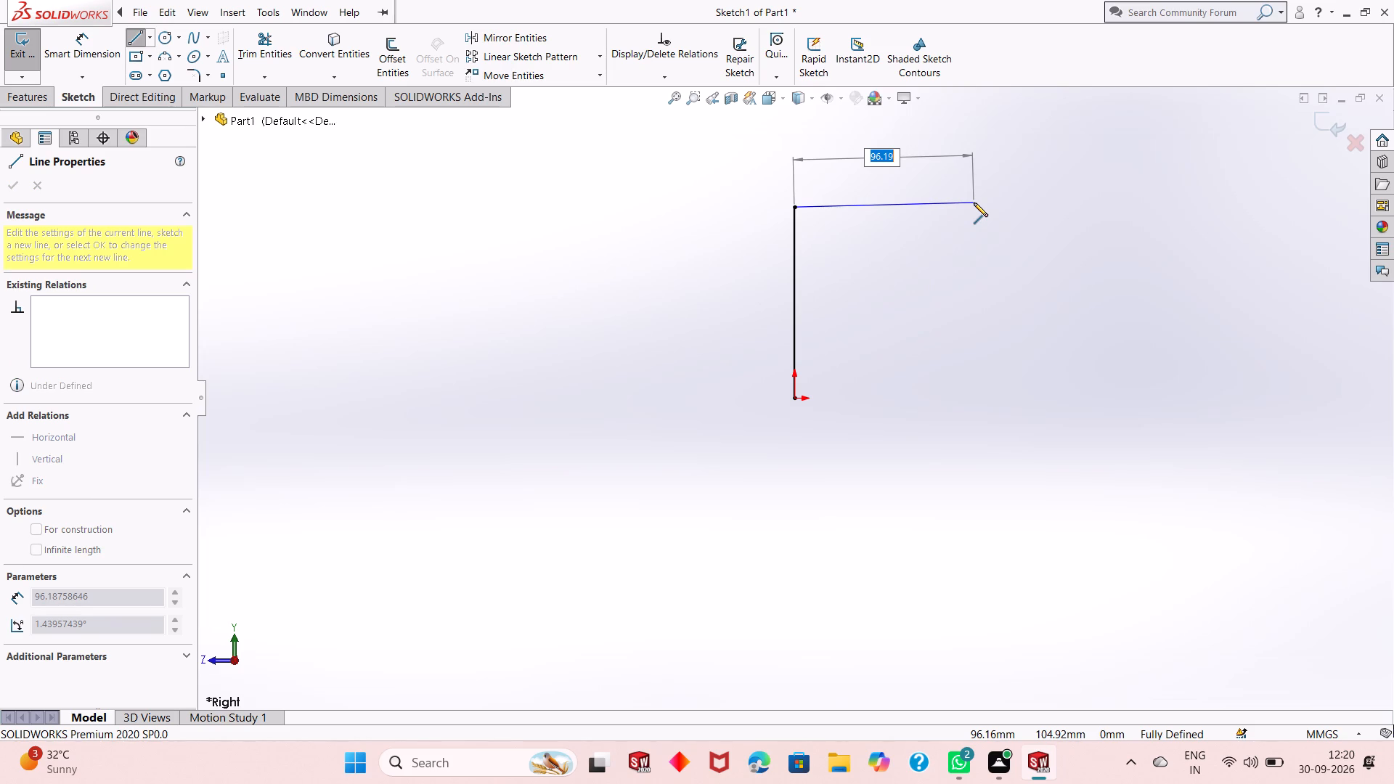
pyautogui.click(1165, 204)
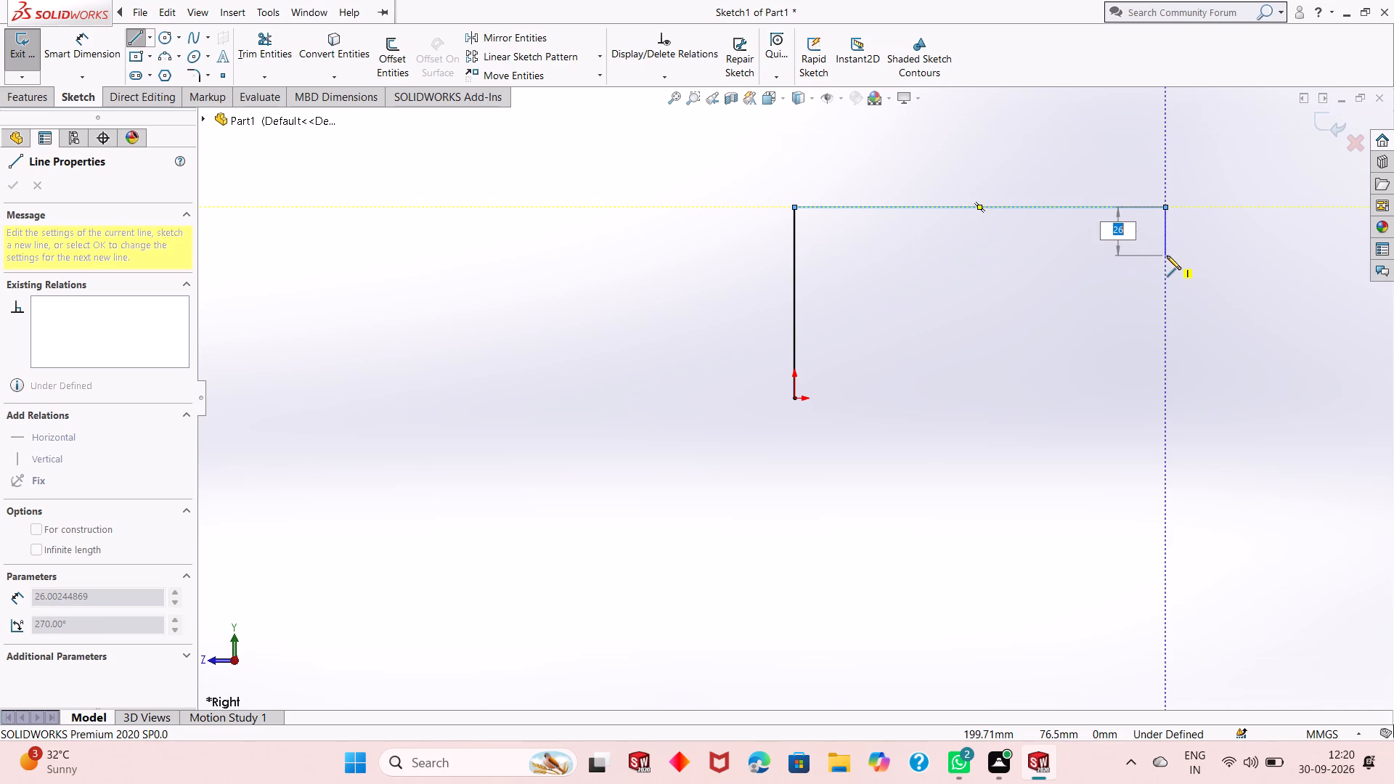
pyautogui.click(1166, 254)
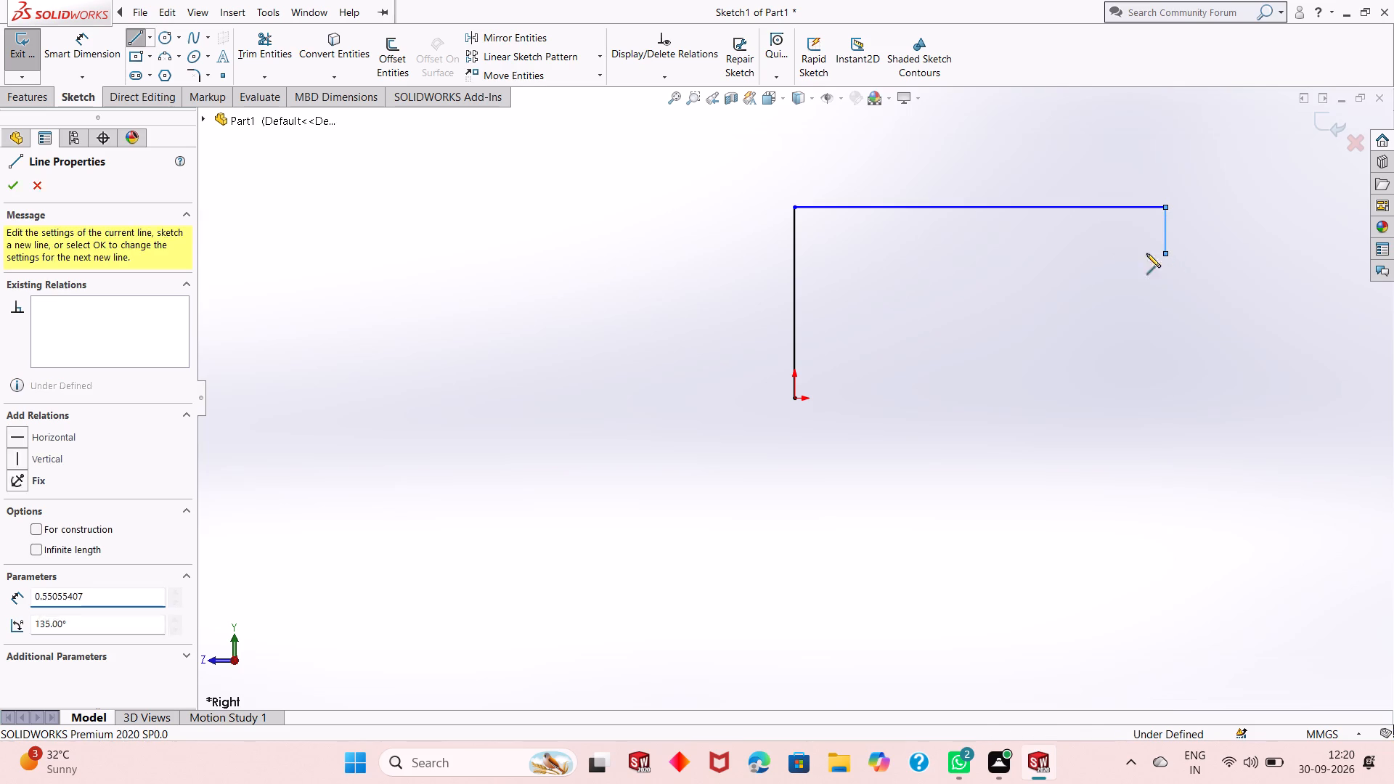
pyautogui.click(837, 251)
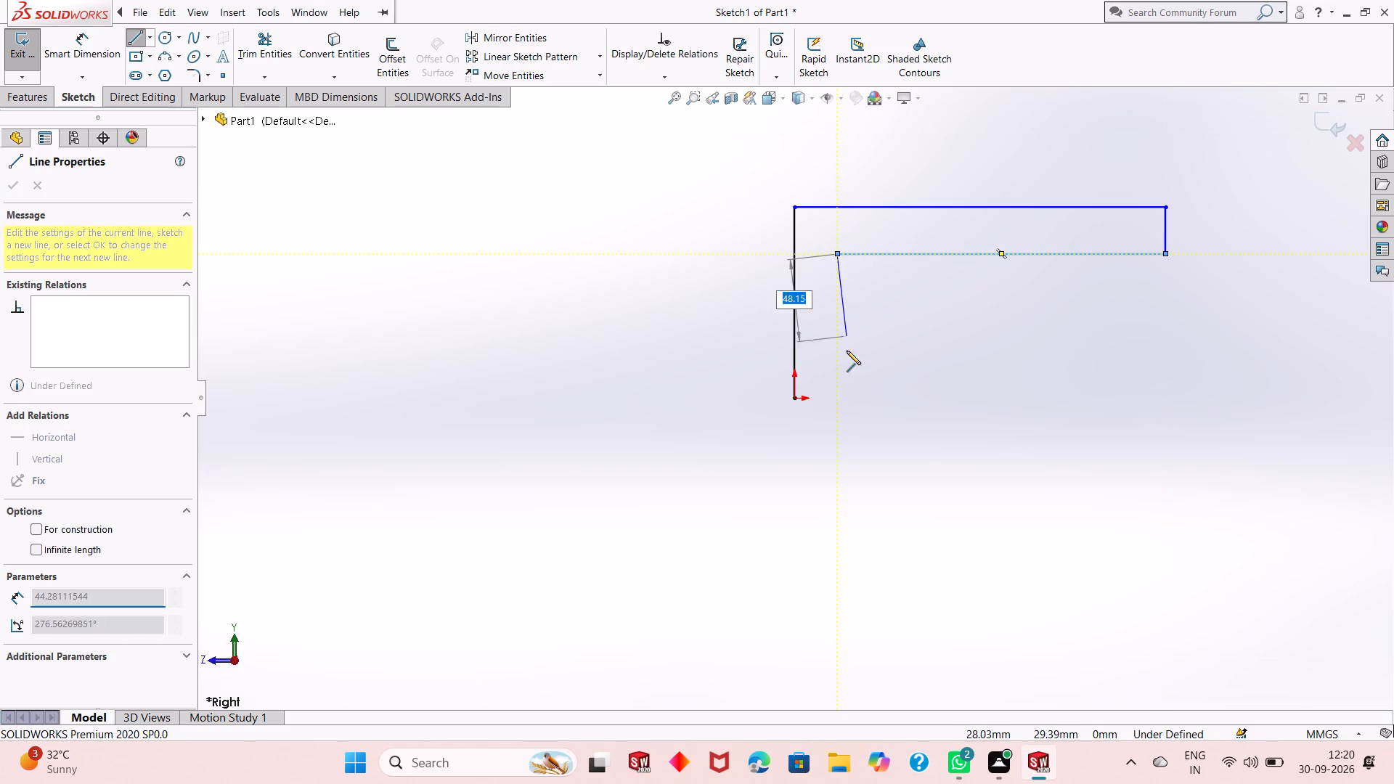
pyautogui.click(835, 397)
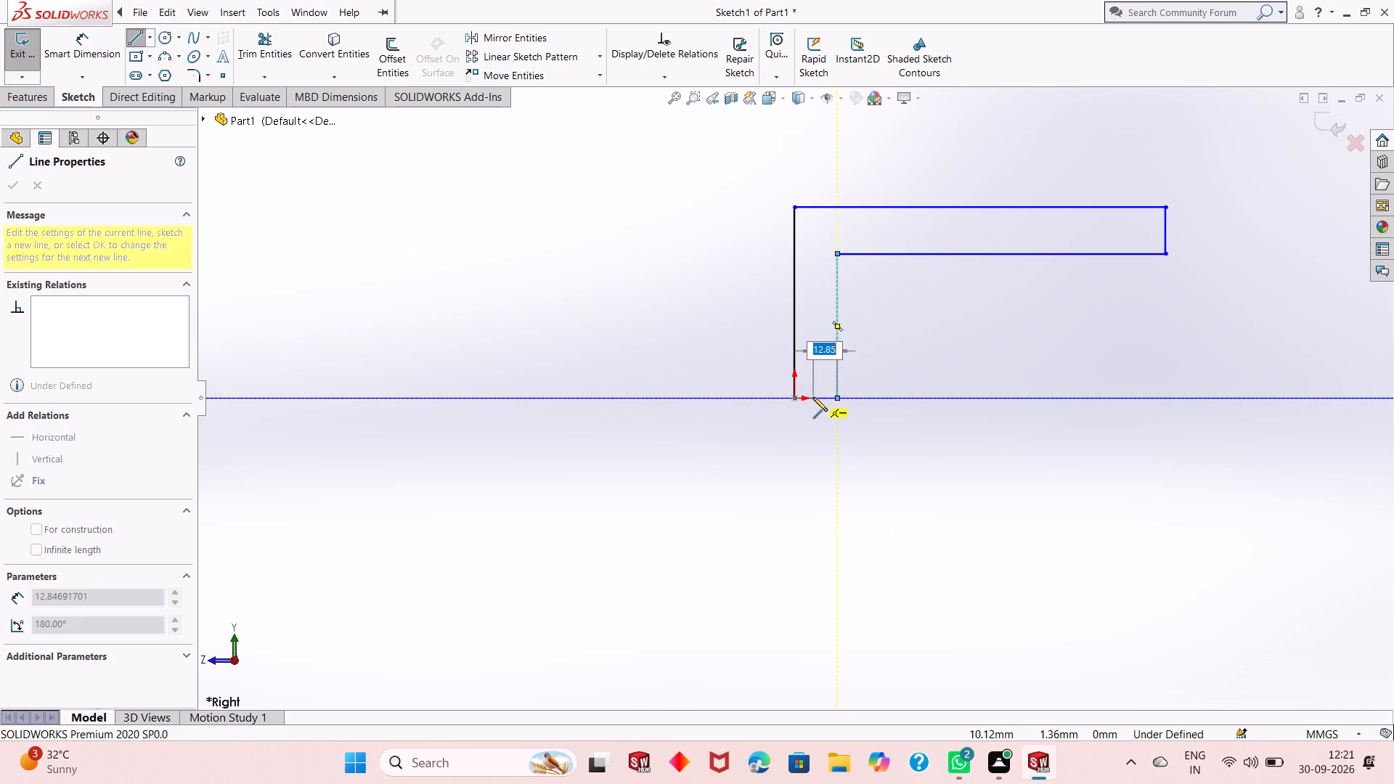
pyautogui.click(796, 400)
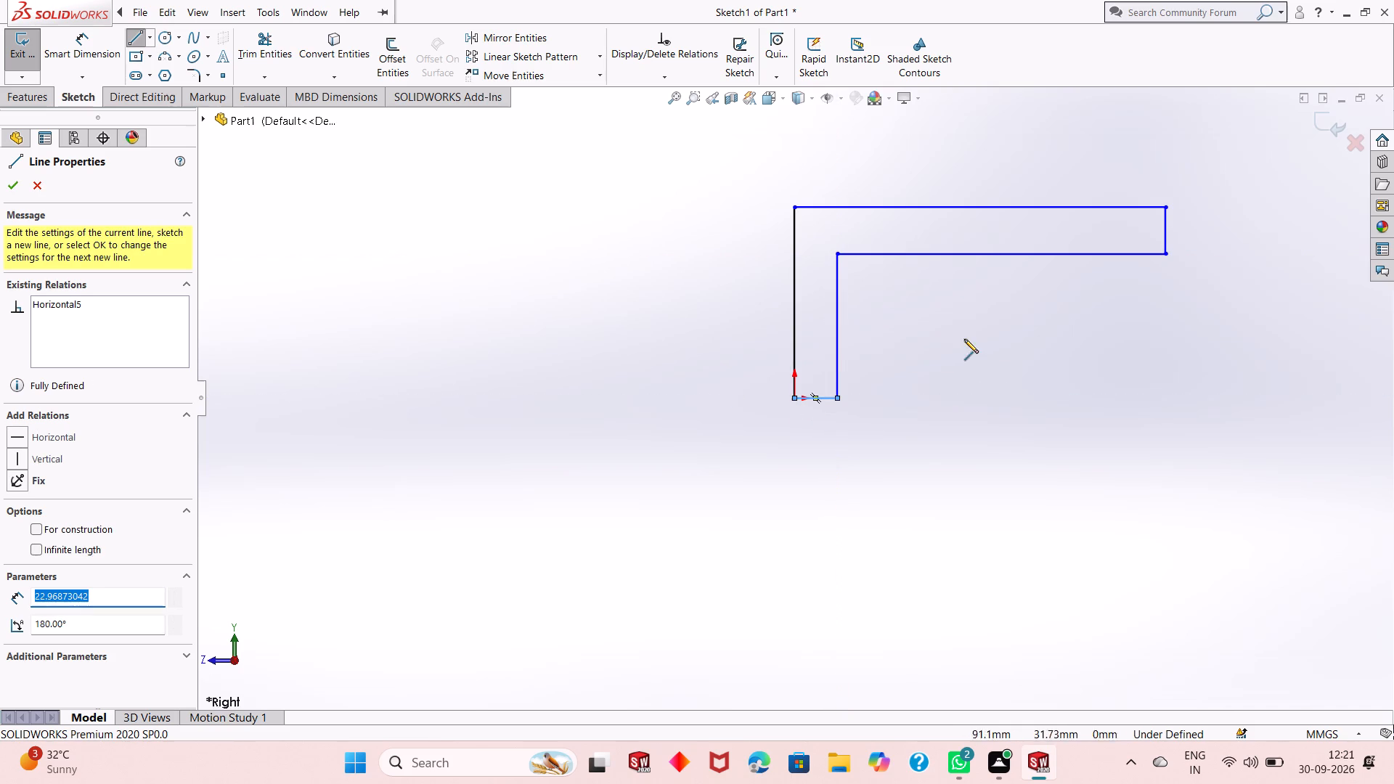
pyautogui.press('Escape')
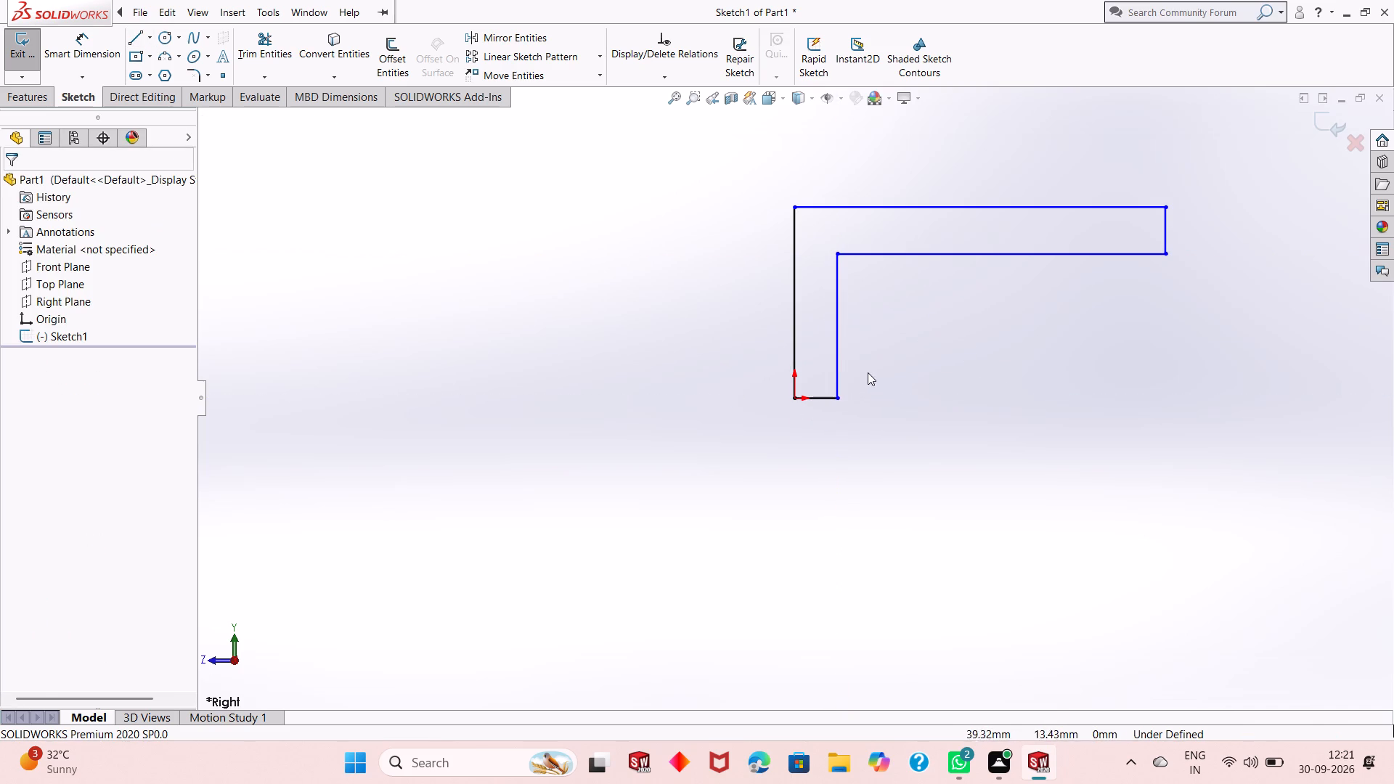
# Dimension the profile's outer vertical edge at 102.5 mm.
pyautogui.scroll(-3, 862, 369)
pyautogui.scroll(3, 852, 348)
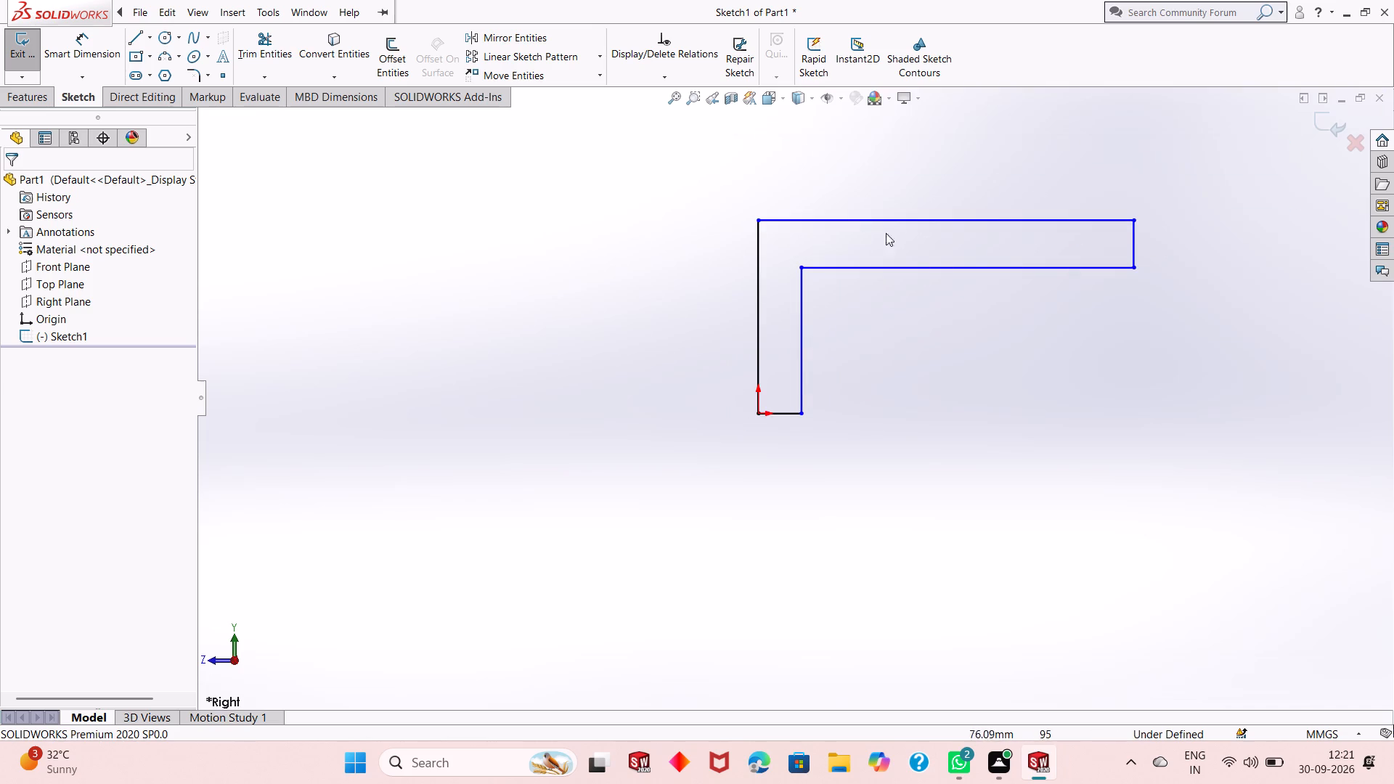
pyautogui.click(77, 49)
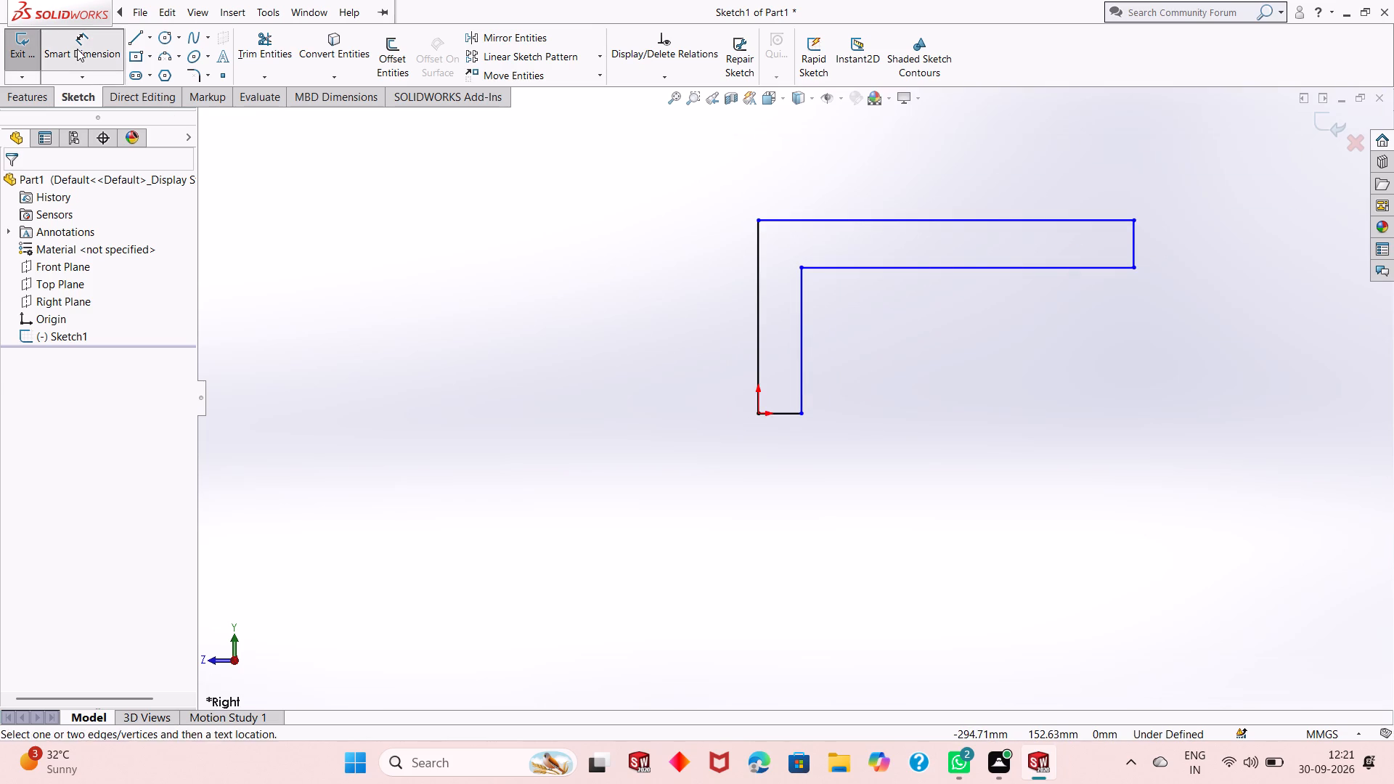
pyautogui.click(755, 341)
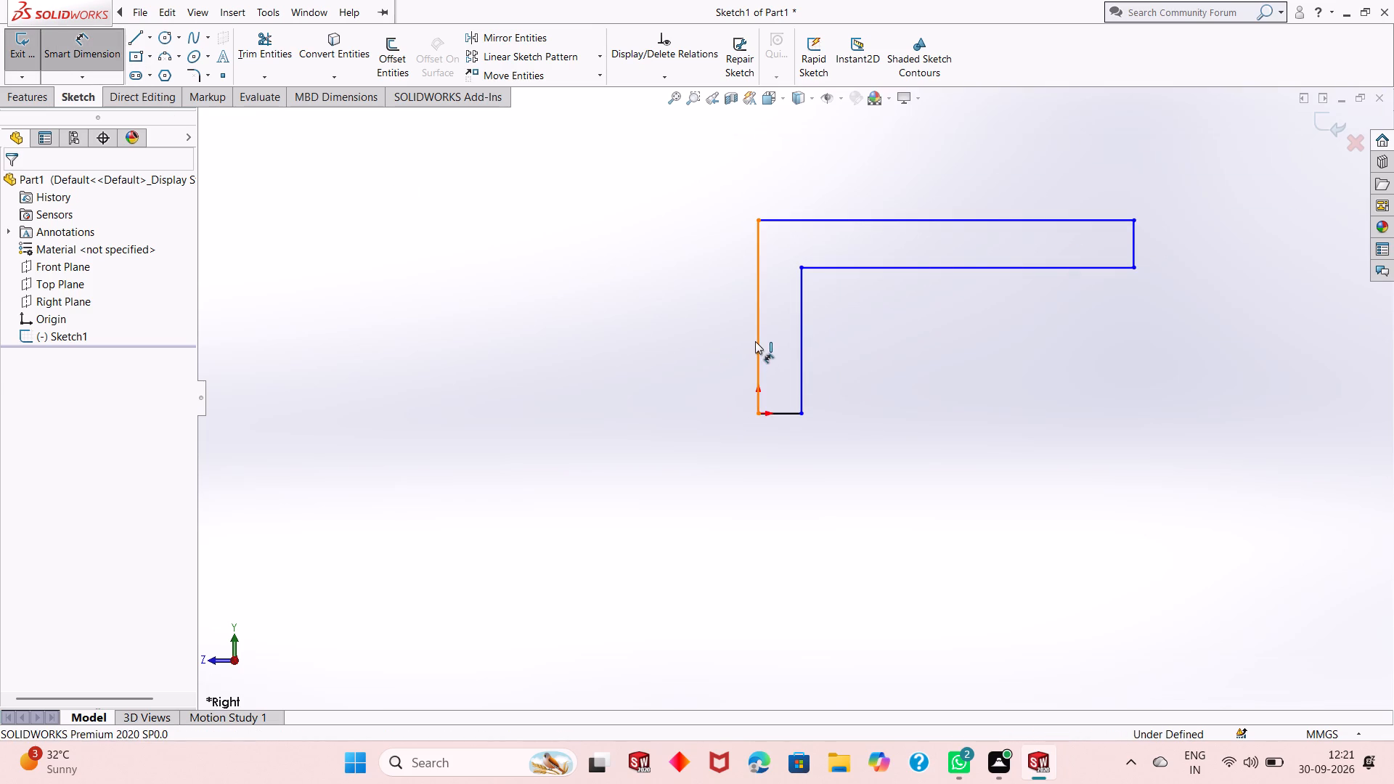
pyautogui.click(706, 346)
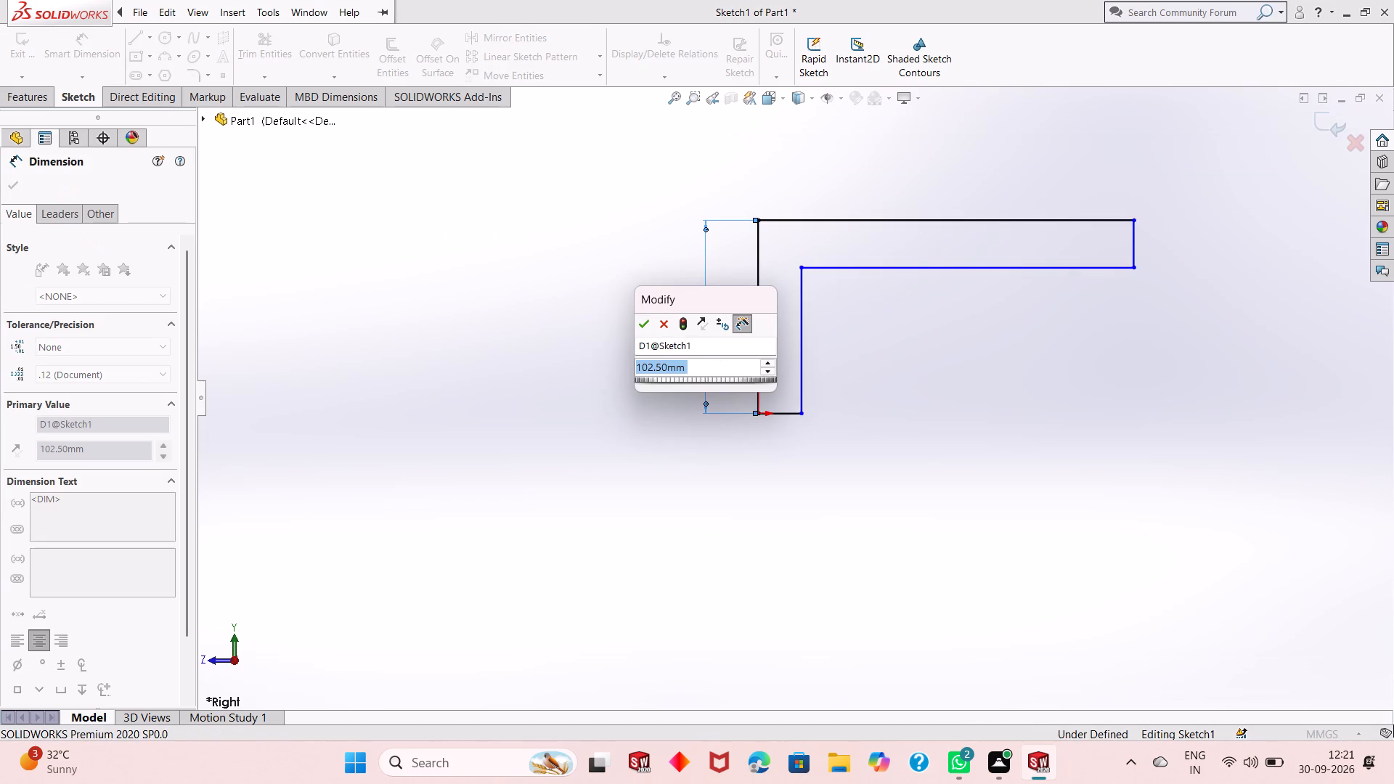
pyautogui.press('Return')
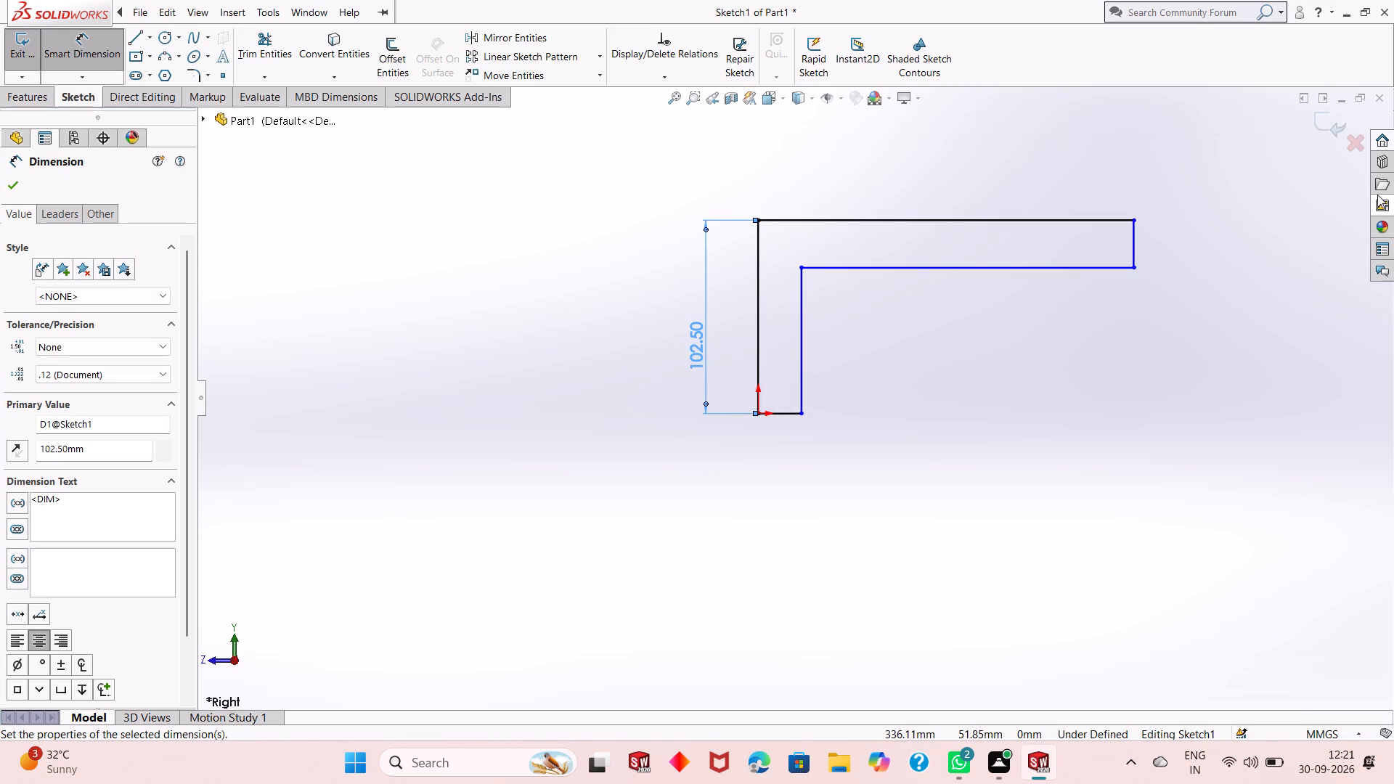
# Dimension the profile's top horizontal edge and set it to 215 mm.
pyautogui.click(1003, 220)
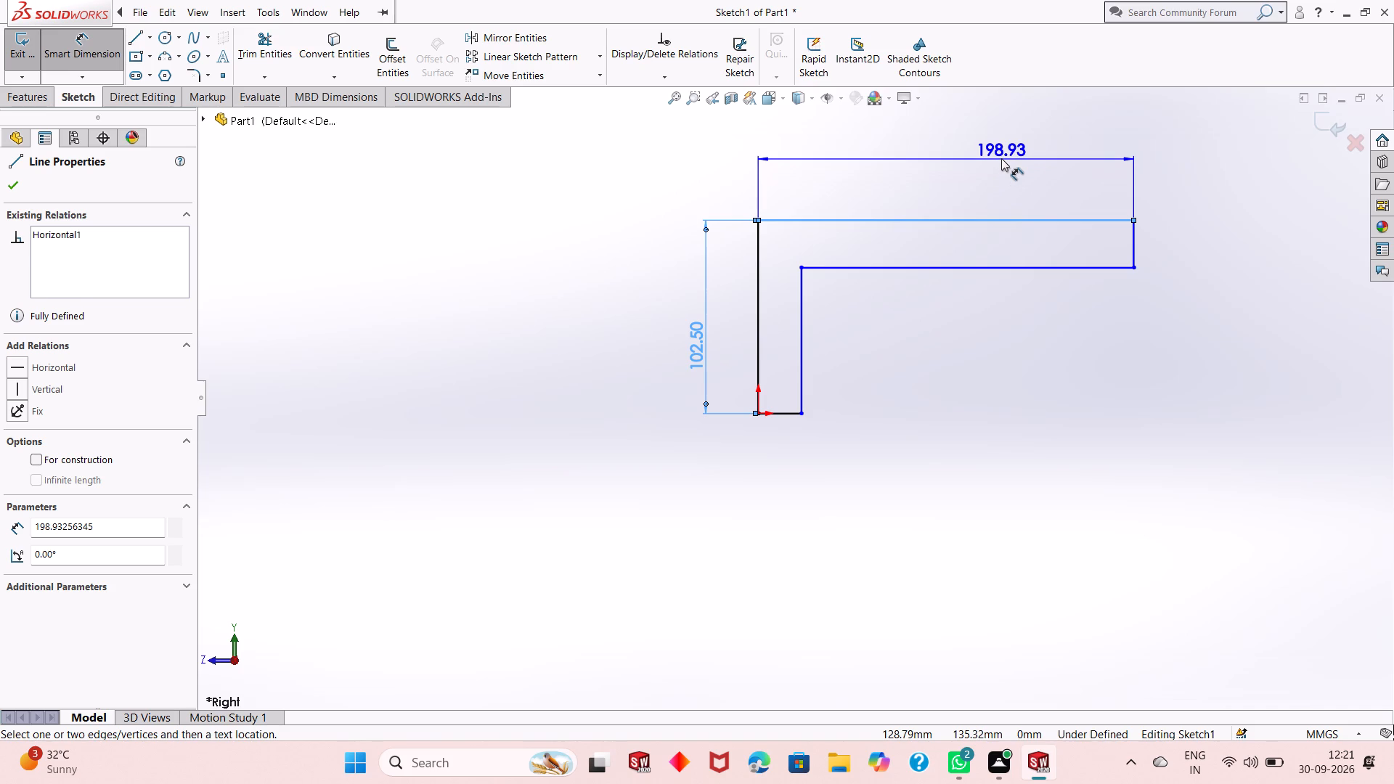
pyautogui.click(1001, 158)
pyautogui.write('215')
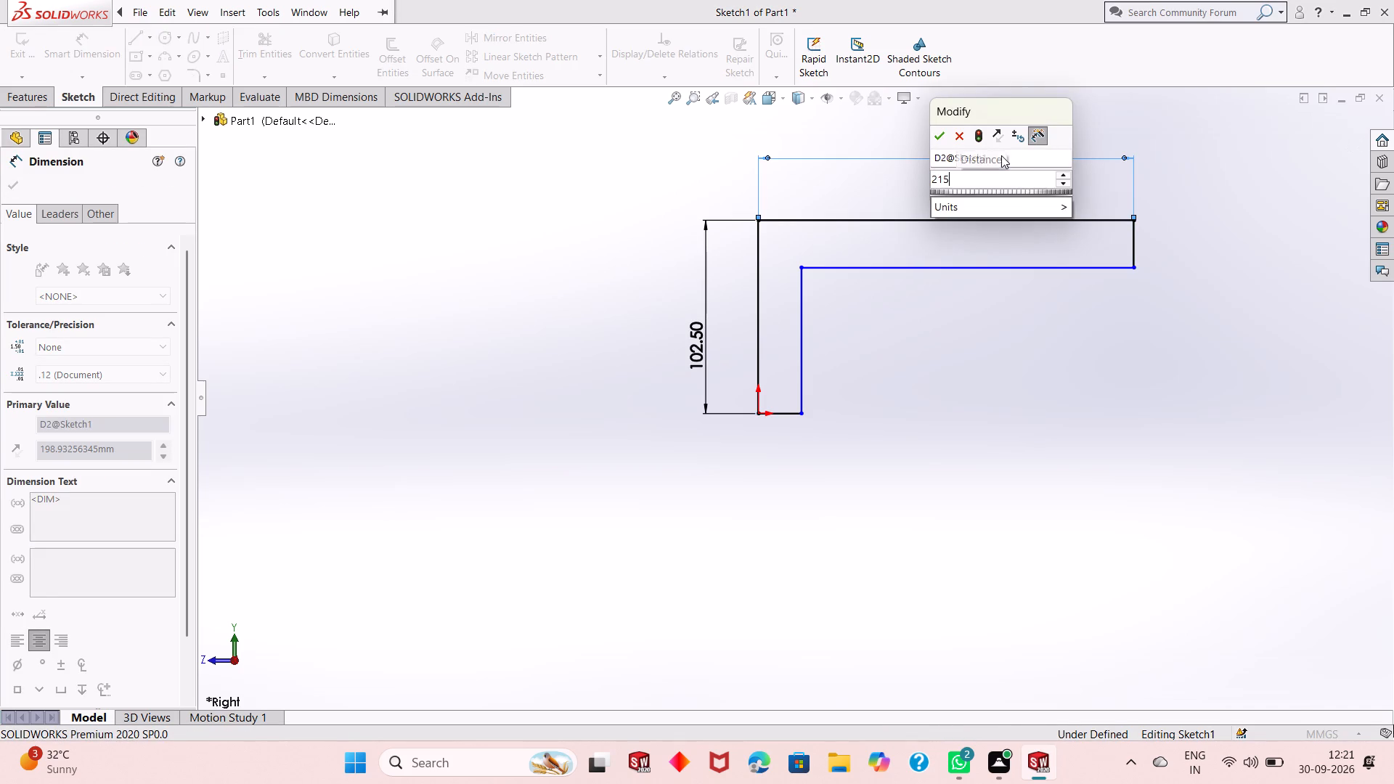
pyautogui.press('Return')
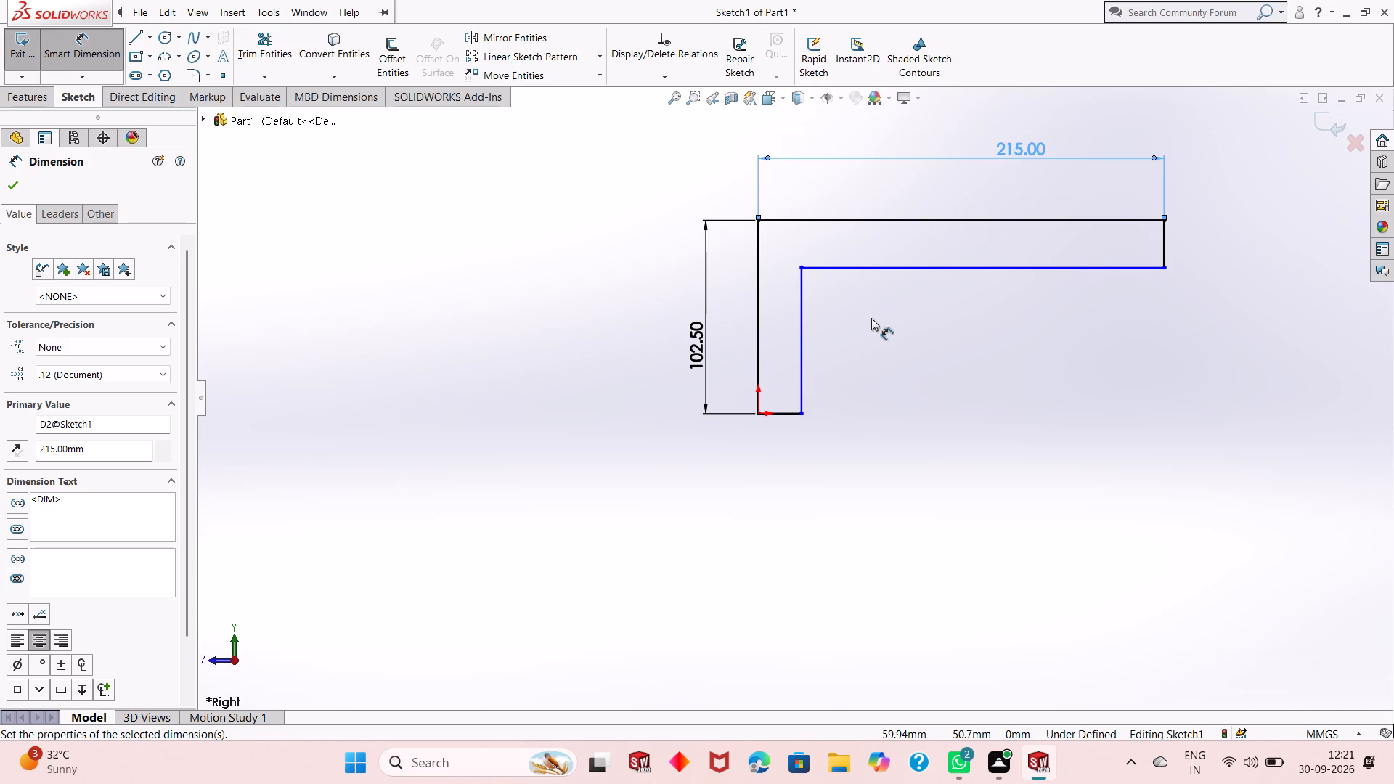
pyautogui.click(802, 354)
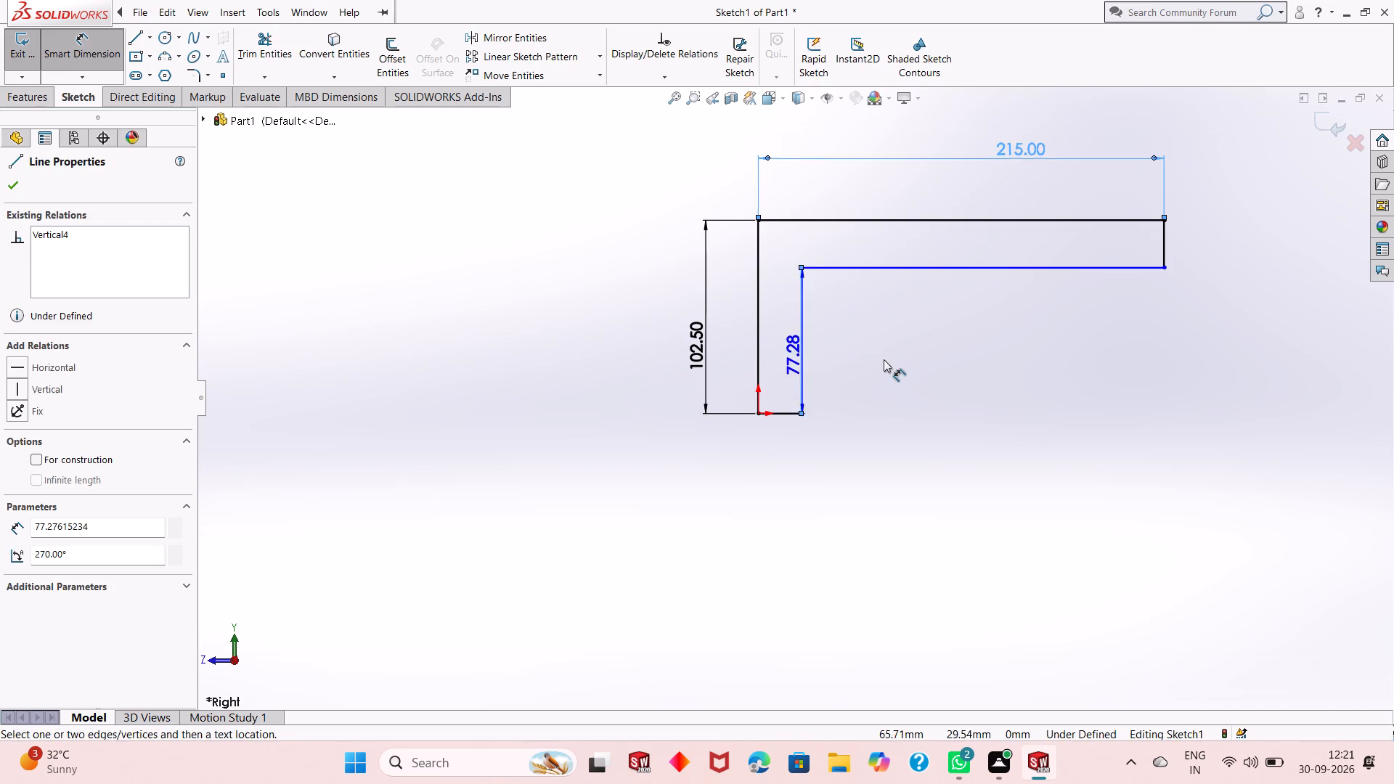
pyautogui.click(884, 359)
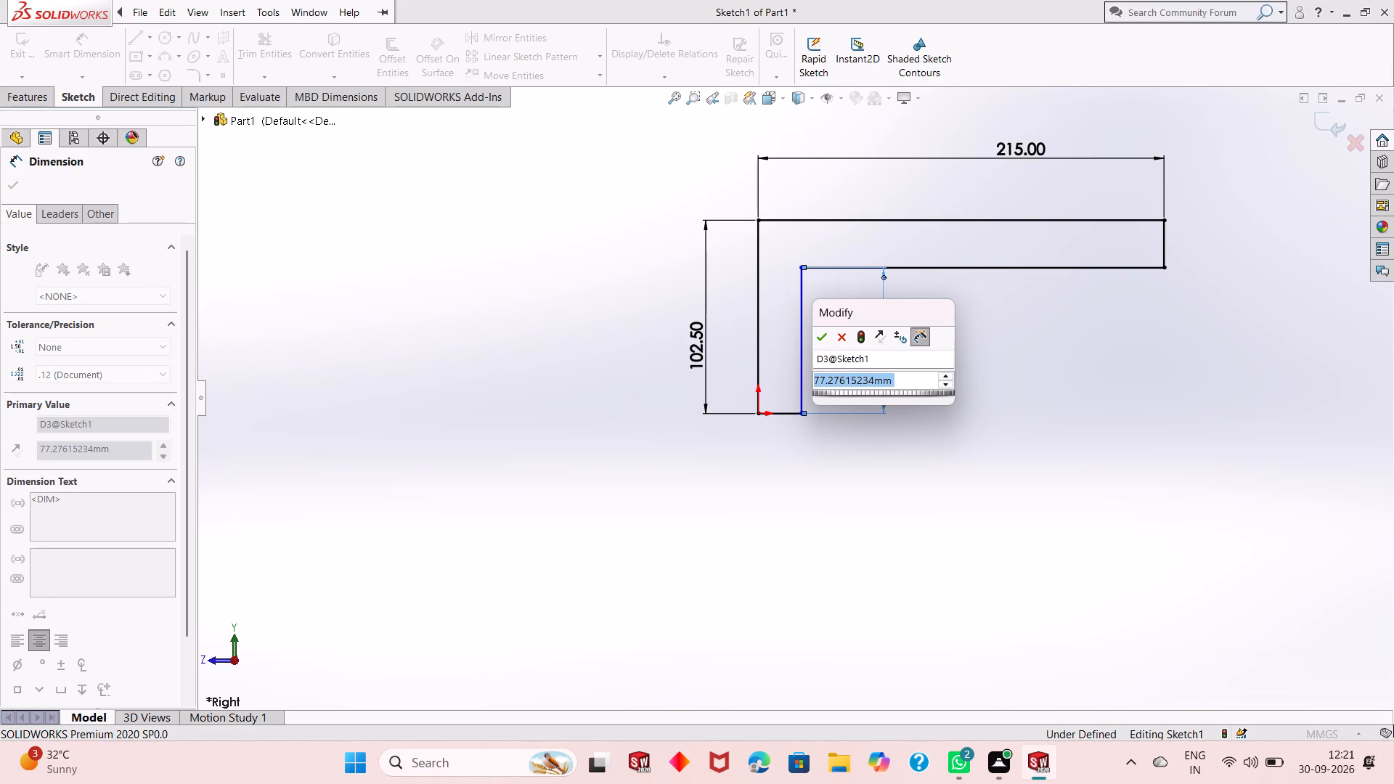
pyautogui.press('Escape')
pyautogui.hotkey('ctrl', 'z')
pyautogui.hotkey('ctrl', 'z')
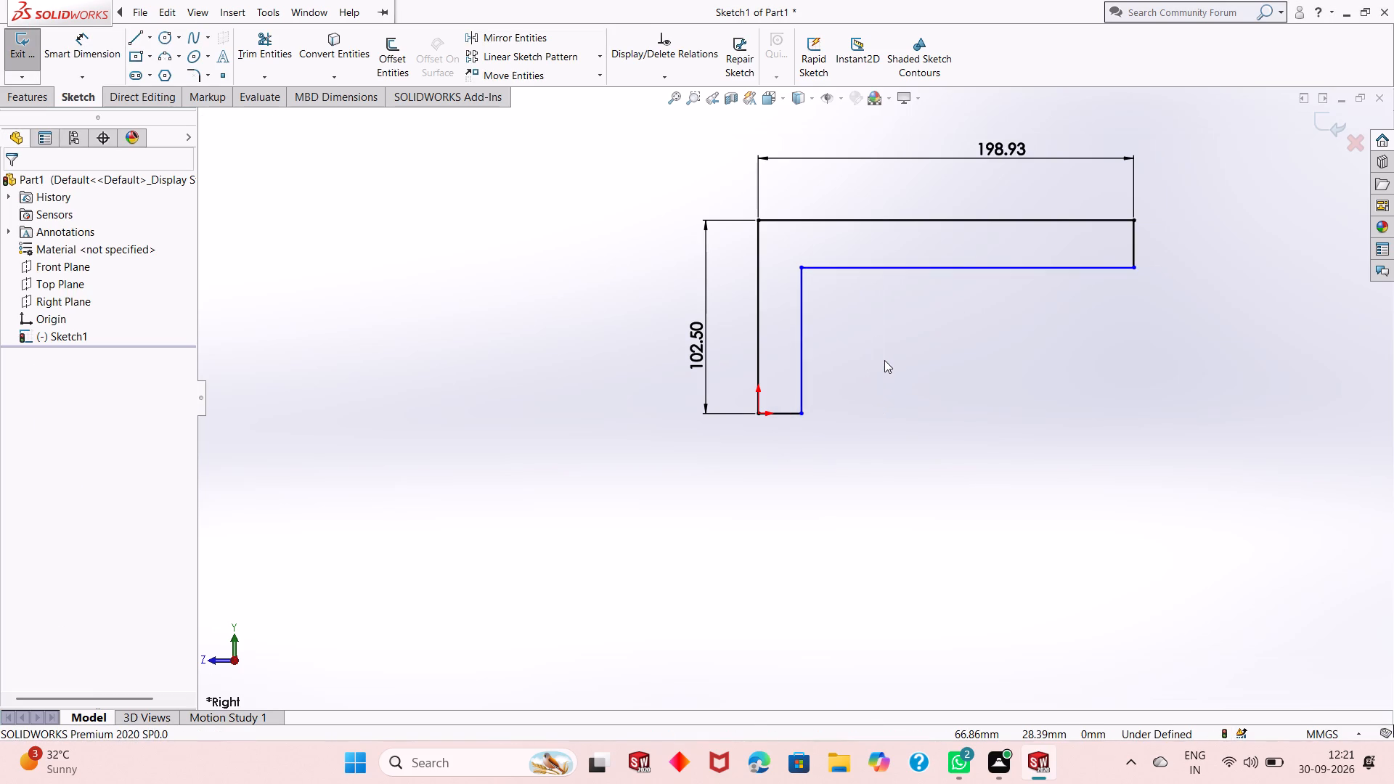
# Set the length of the profile's top horizontal edge to 215 mm.
pyautogui.doubleClick(990, 147)
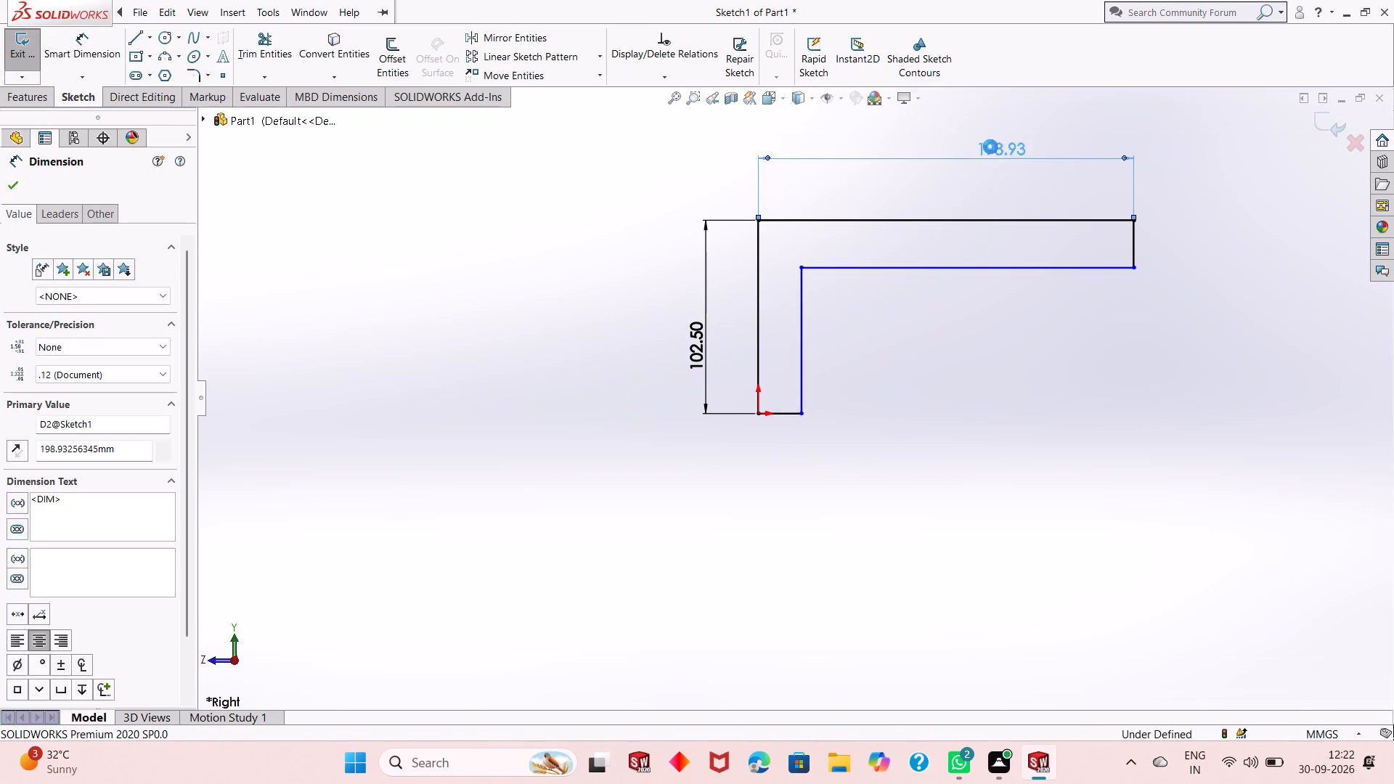
pyautogui.write('215')
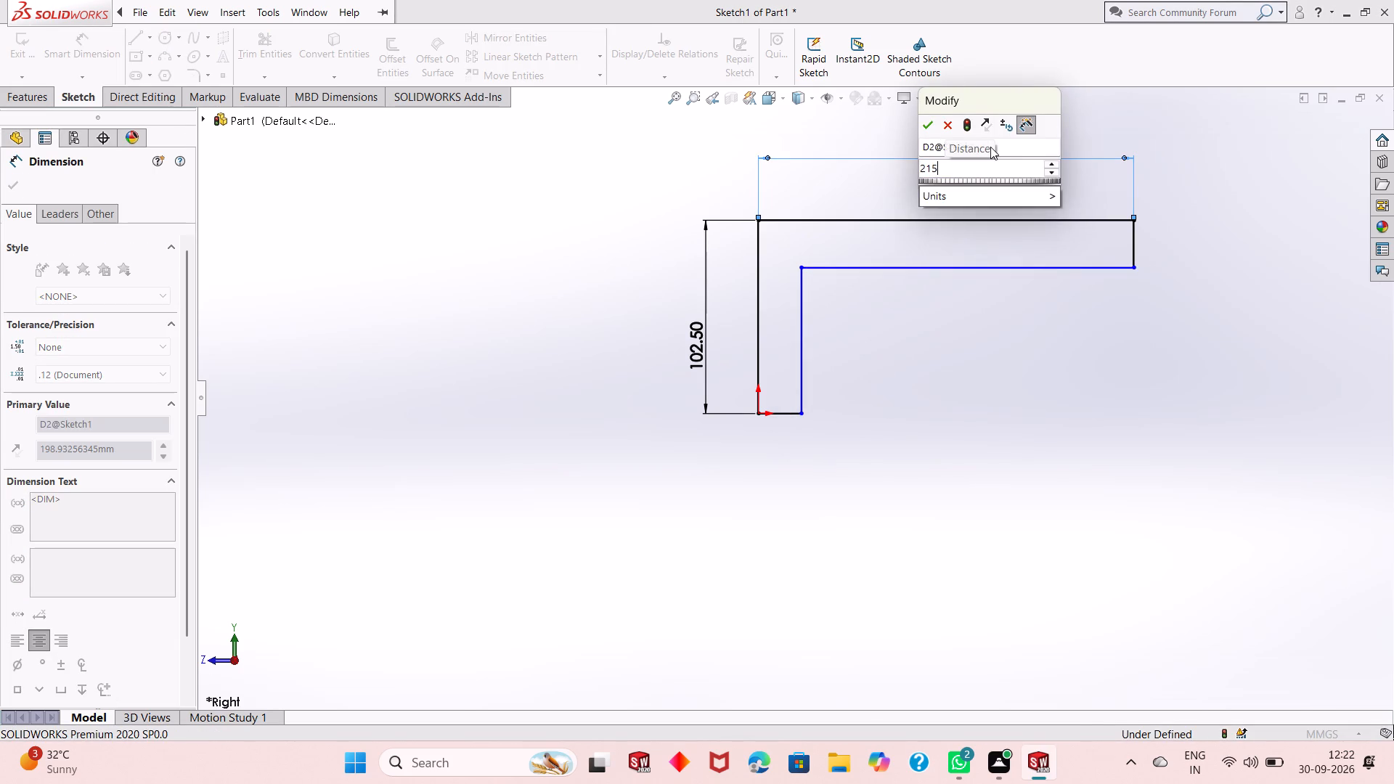
pyautogui.press('Return')
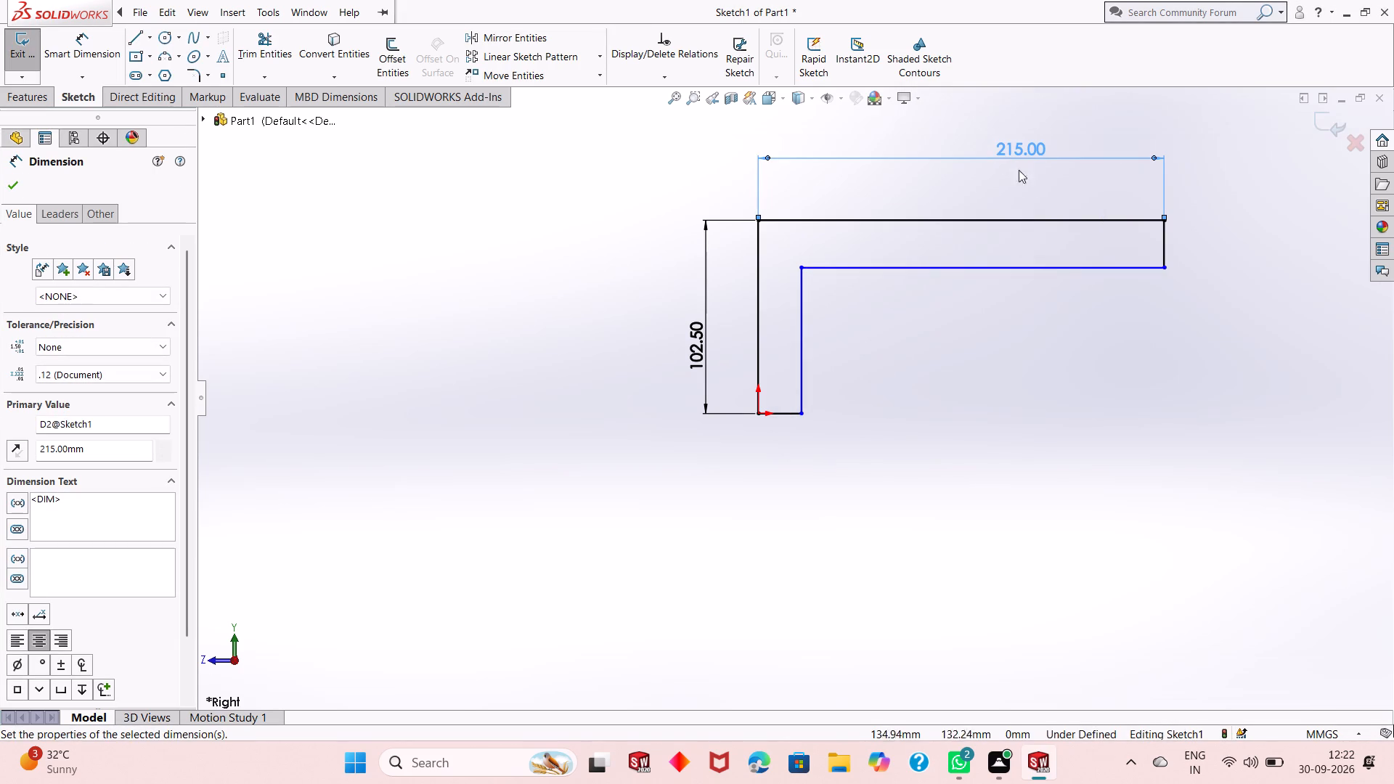
pyautogui.click(1167, 237)
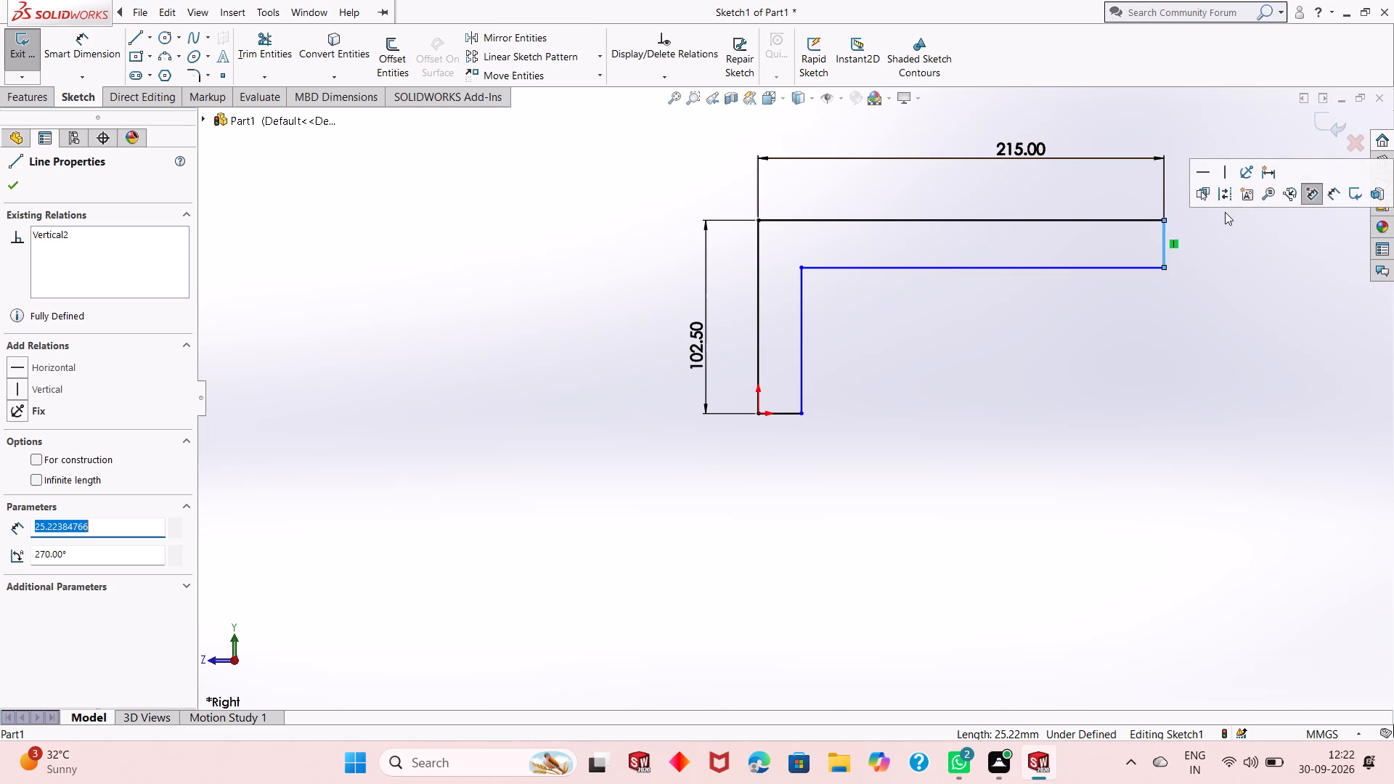
pyautogui.click(1220, 251)
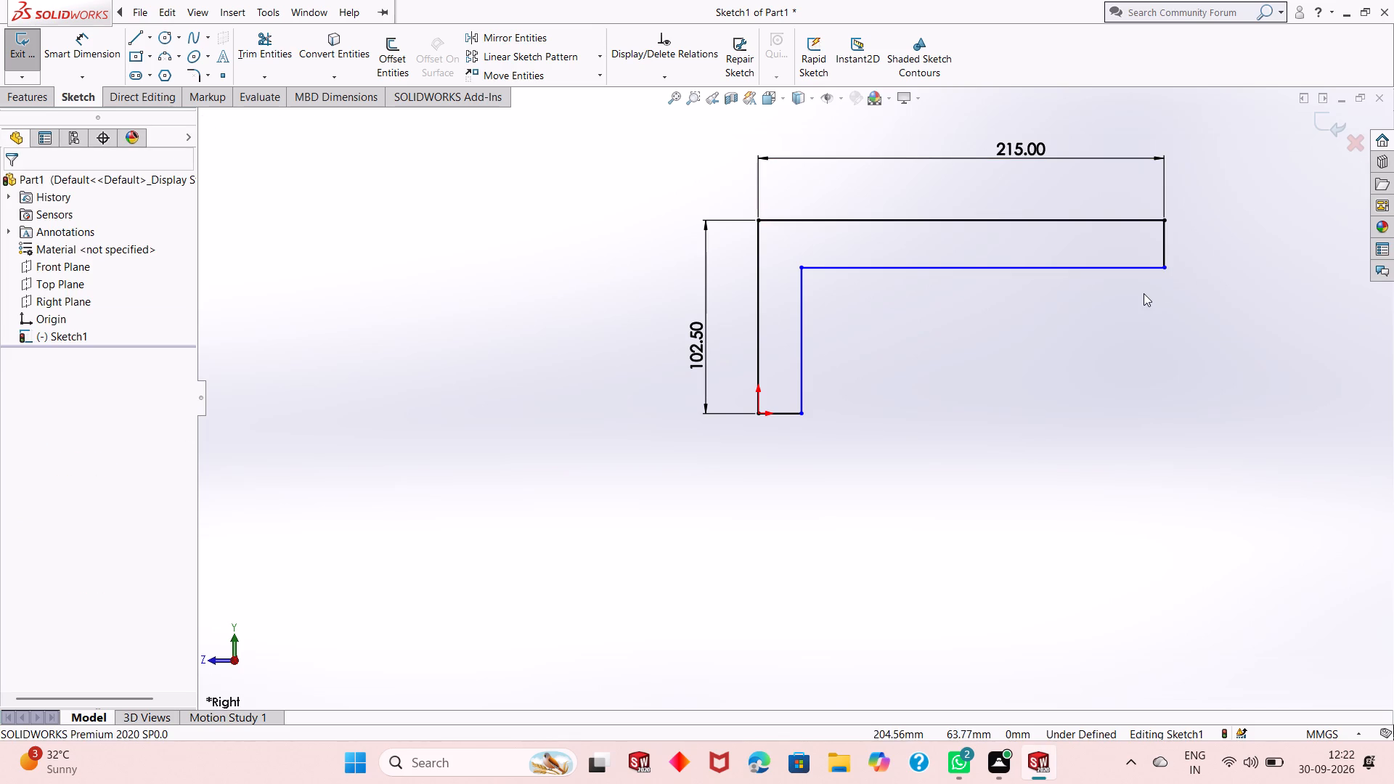
# Dimension the short bottom edge of the vertical leg at 25 mm.
pyautogui.click(91, 39)
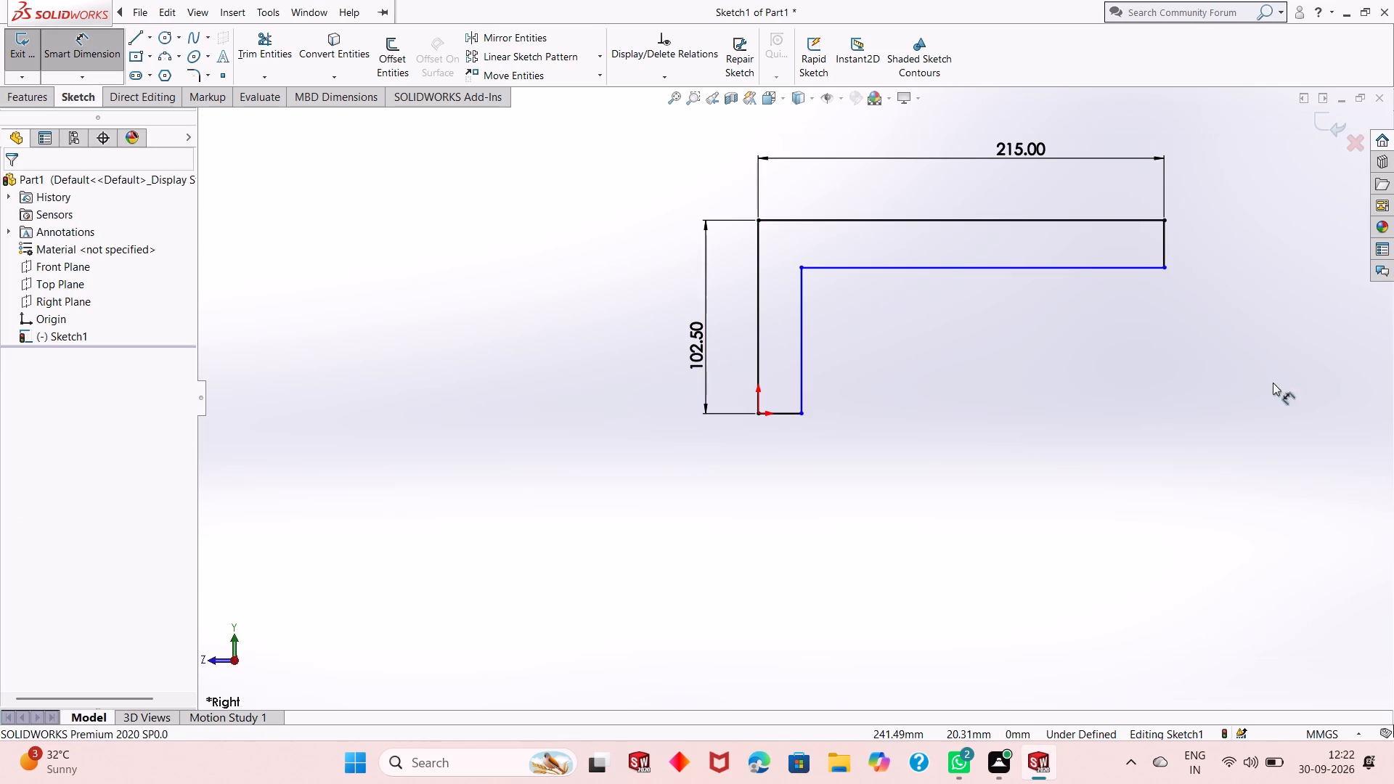
pyautogui.click(794, 417)
pyautogui.click(793, 457)
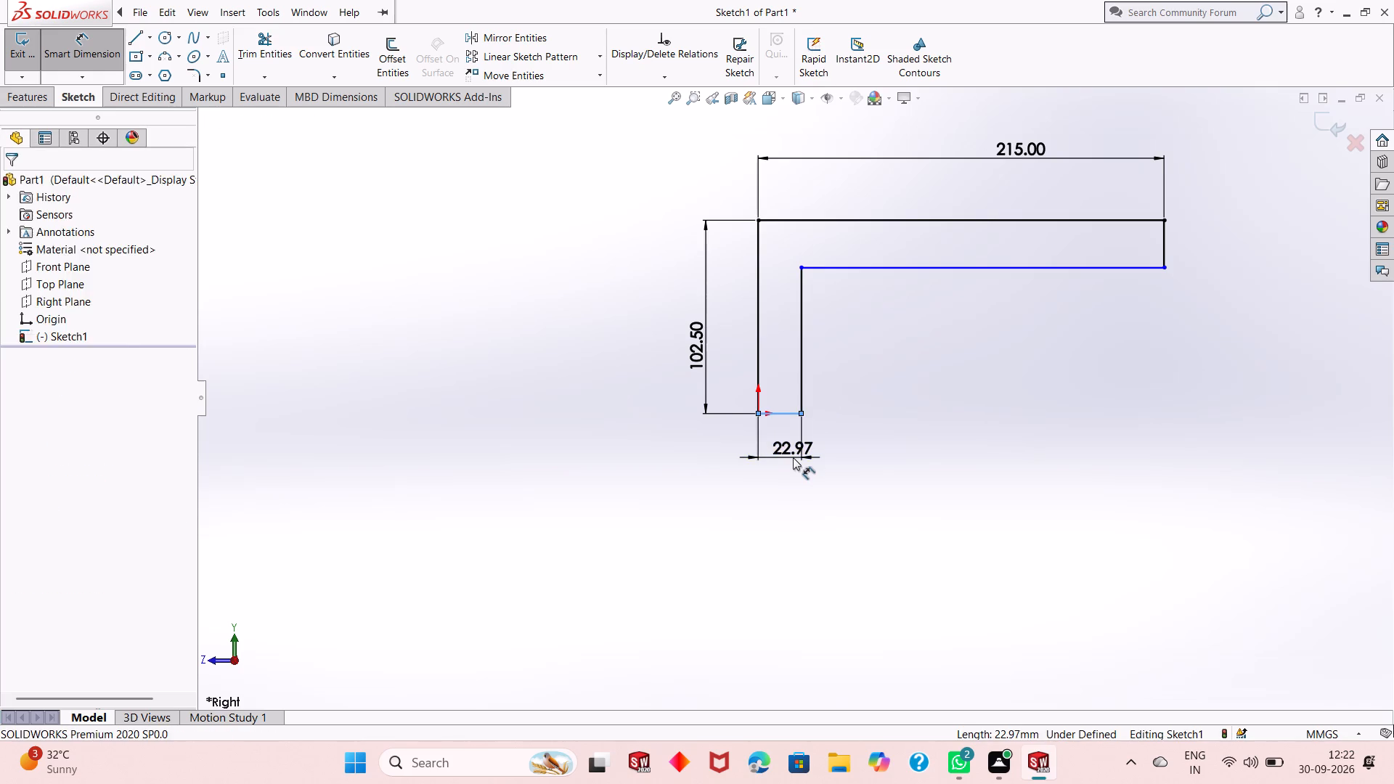
pyautogui.write('25')
pyautogui.press('Return')
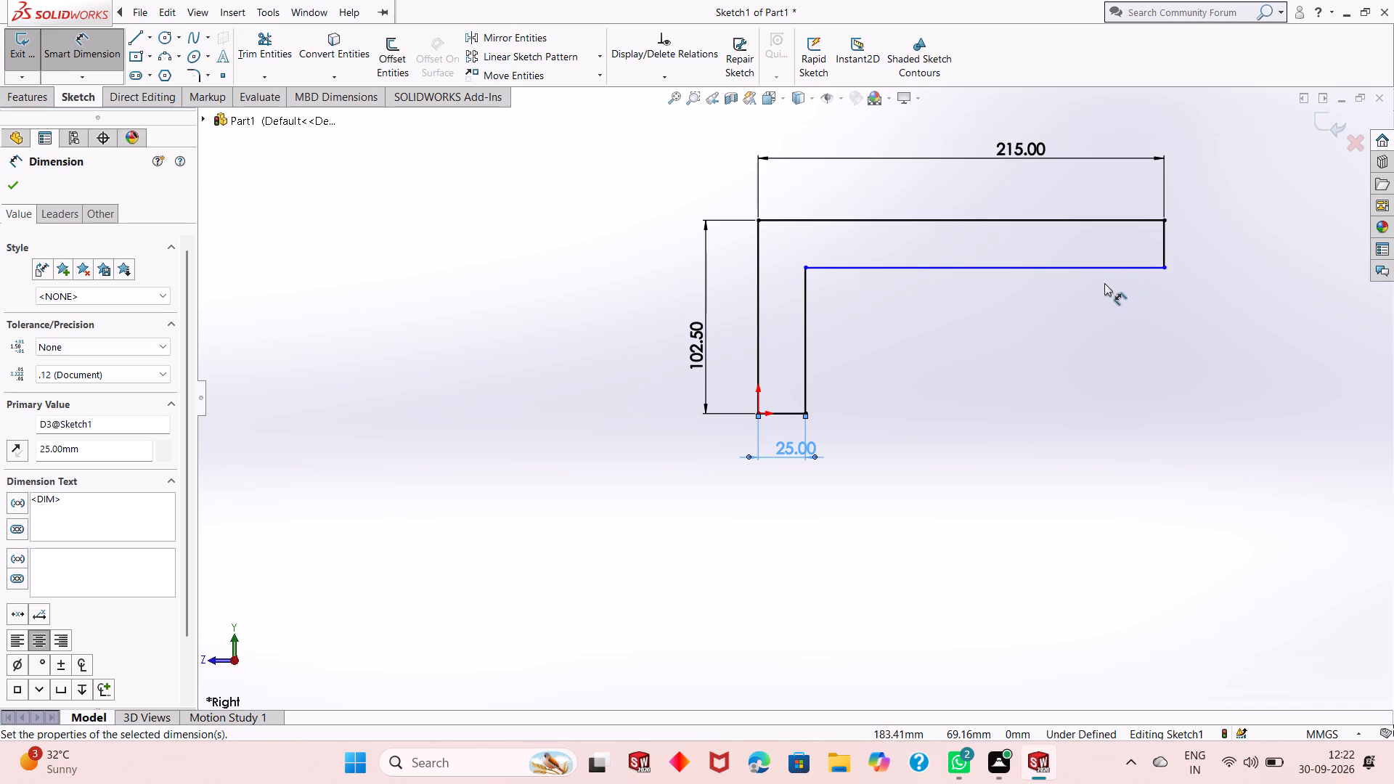
# Dimension the short vertical edge at the free end of the horizontal arm at 25 mm and leave Smart Dimension.
pyautogui.click(1165, 242)
pyautogui.click(1223, 233)
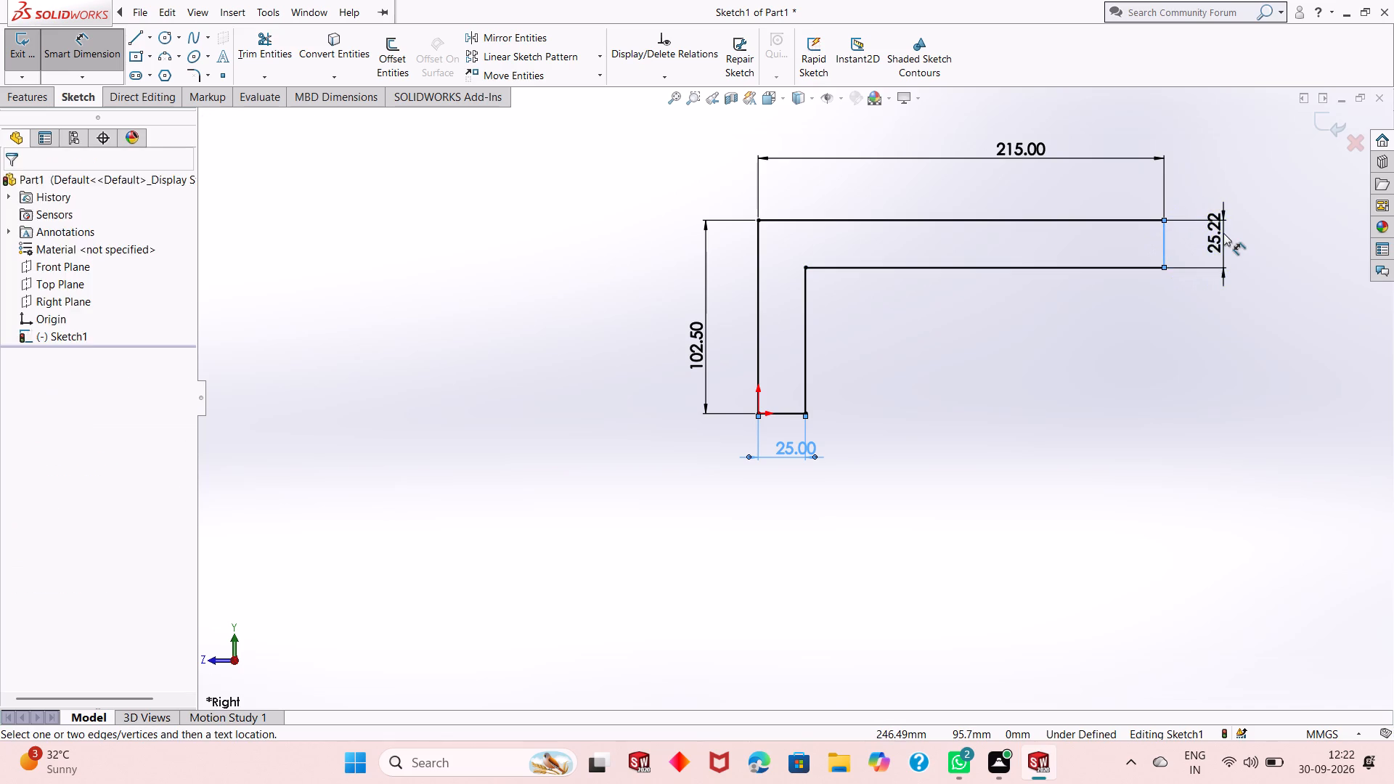
pyautogui.write('25')
pyautogui.press('Return')
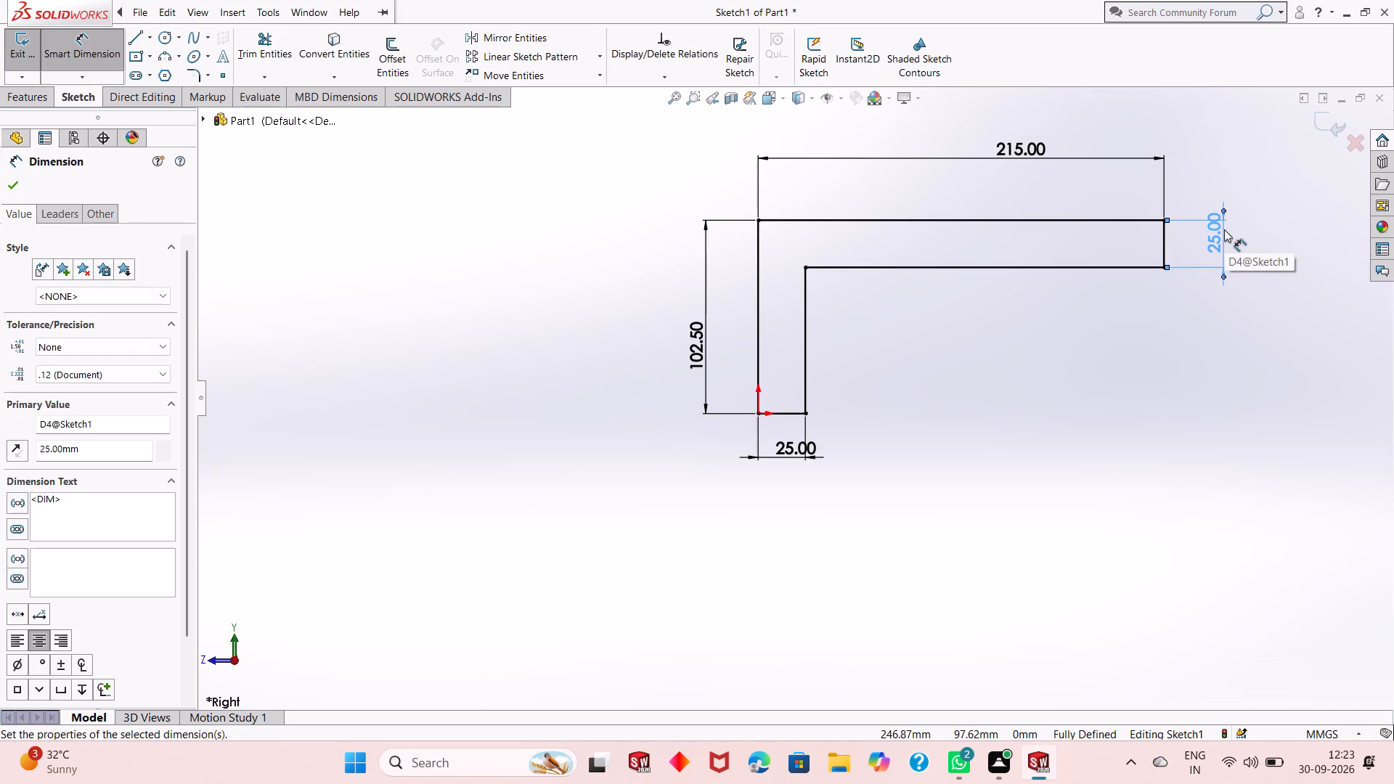
pyautogui.rightClick(1001, 340)
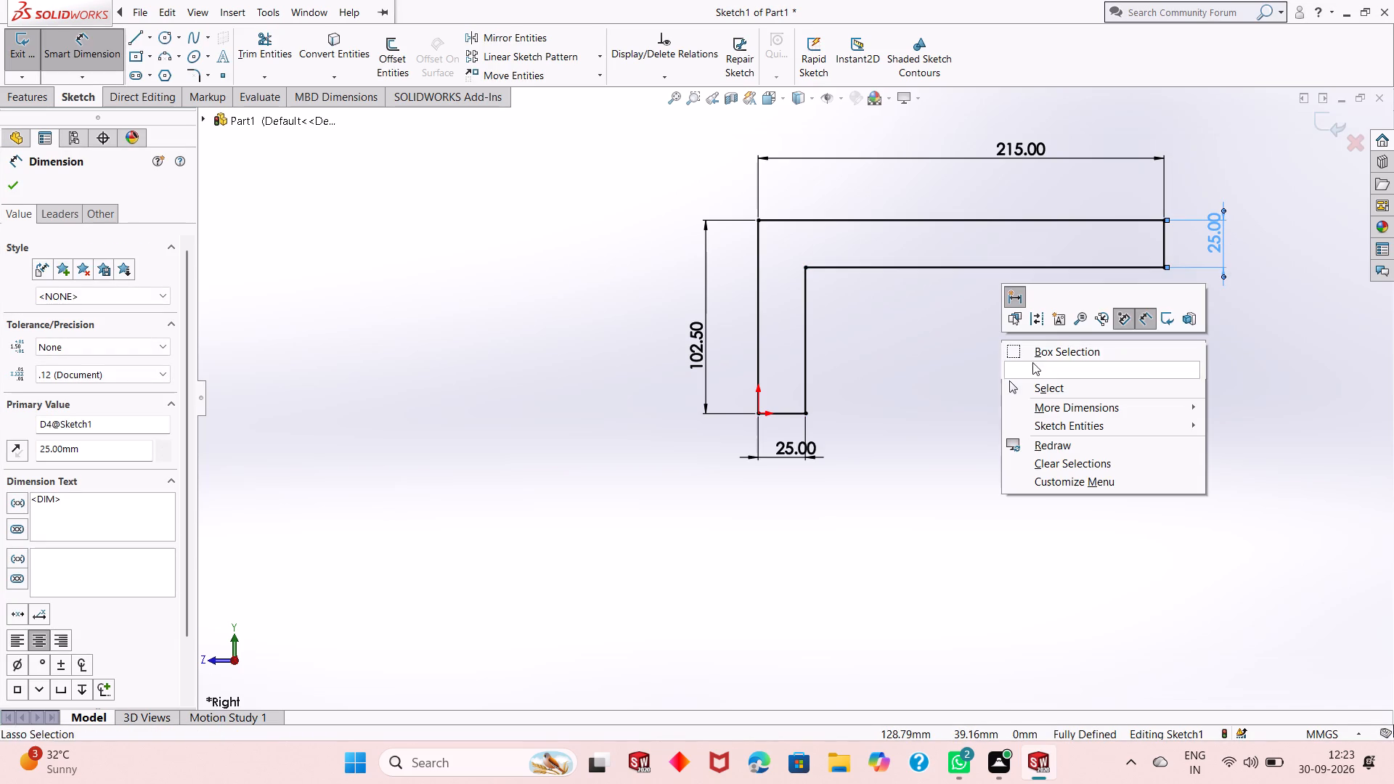
pyautogui.click(1064, 389)
# Extrude the inverted-L profile as a Blind boss 100 mm deep in the reversed direction from the sketch plane.
pyautogui.scroll(2, 1315, 327)
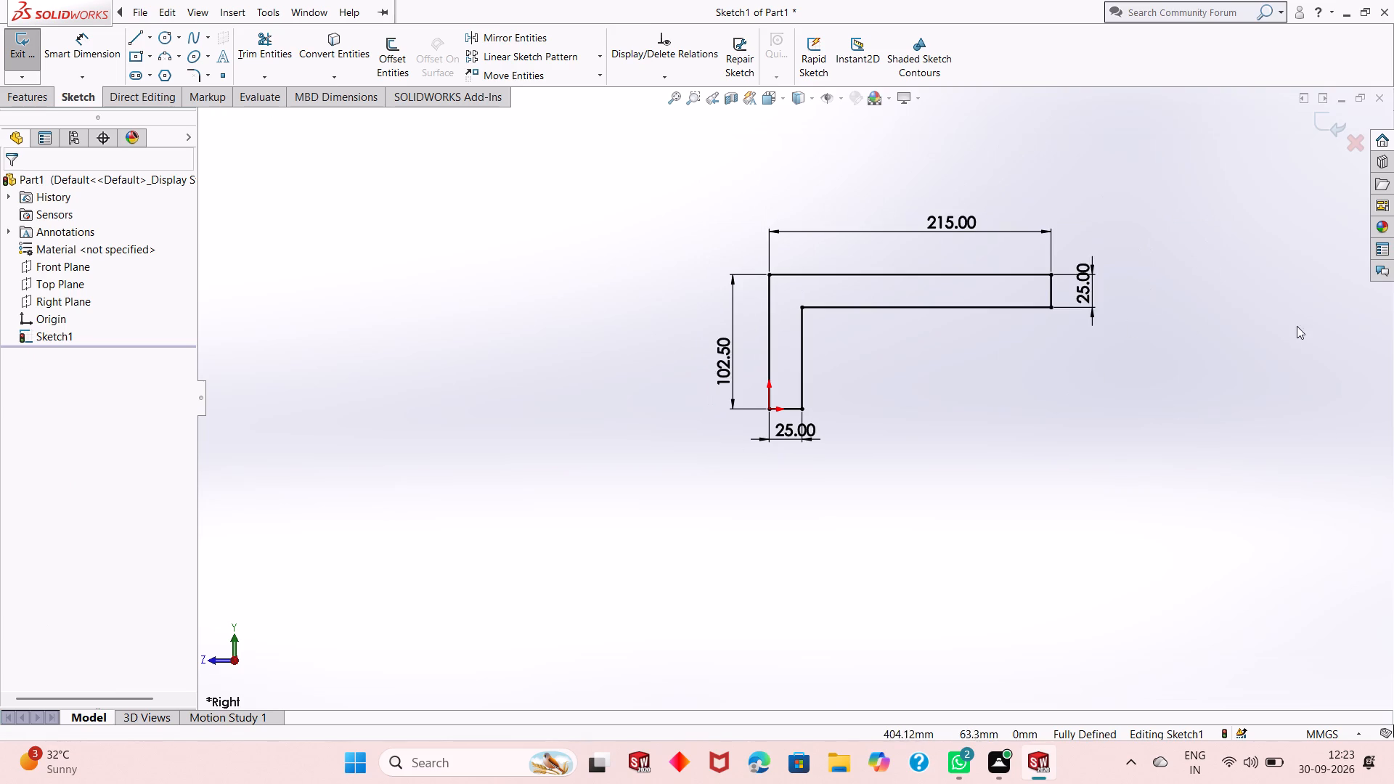
pyautogui.scroll(-1, 1135, 330)
pyautogui.scroll(-1, 825, 326)
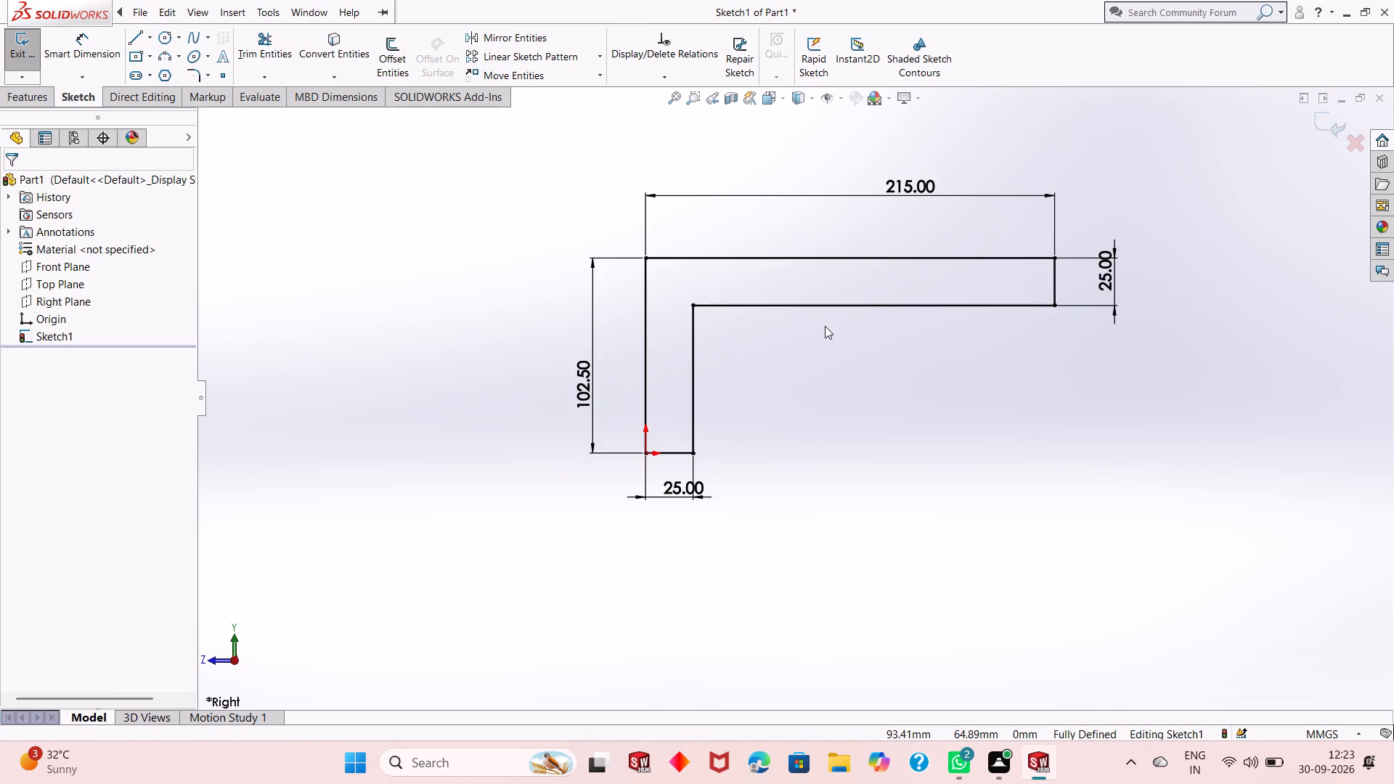
pyautogui.scroll(1, 824, 325)
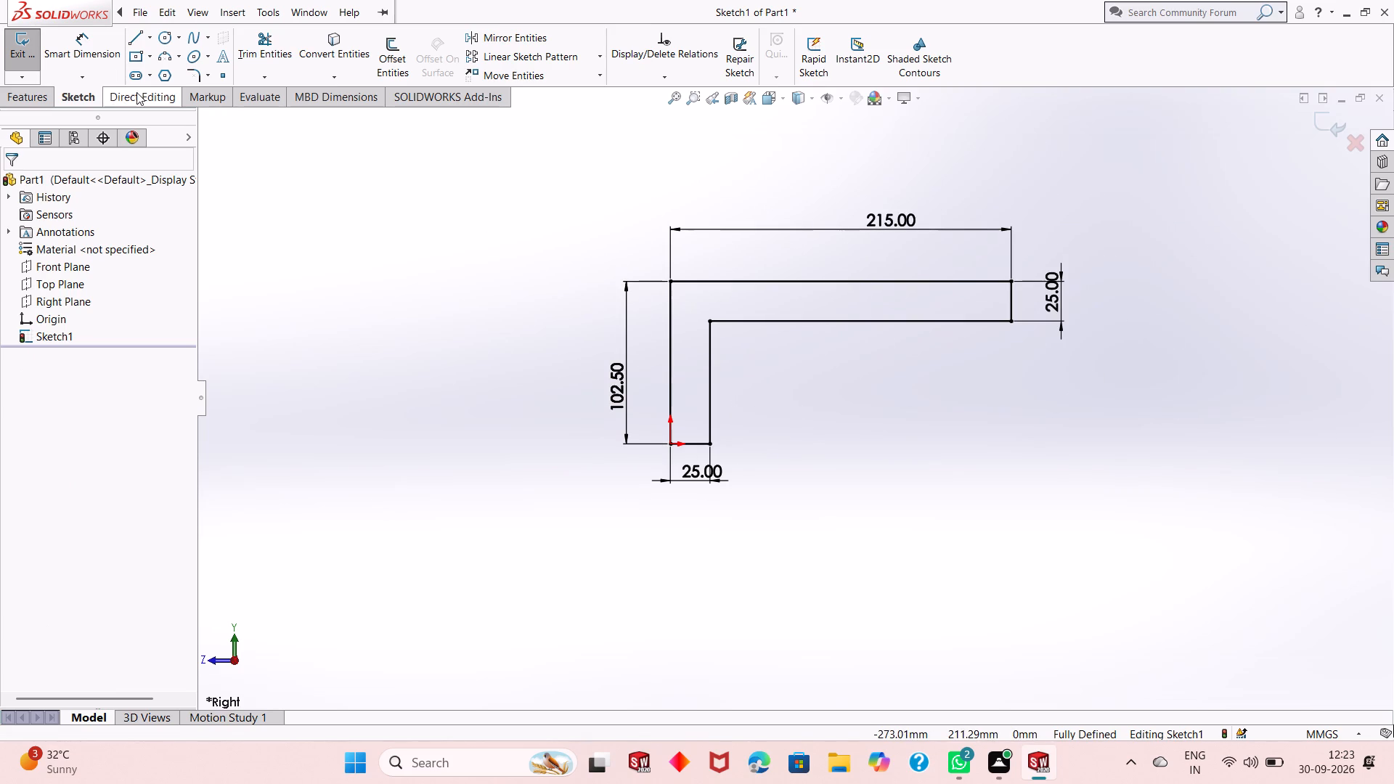
pyautogui.click(37, 99)
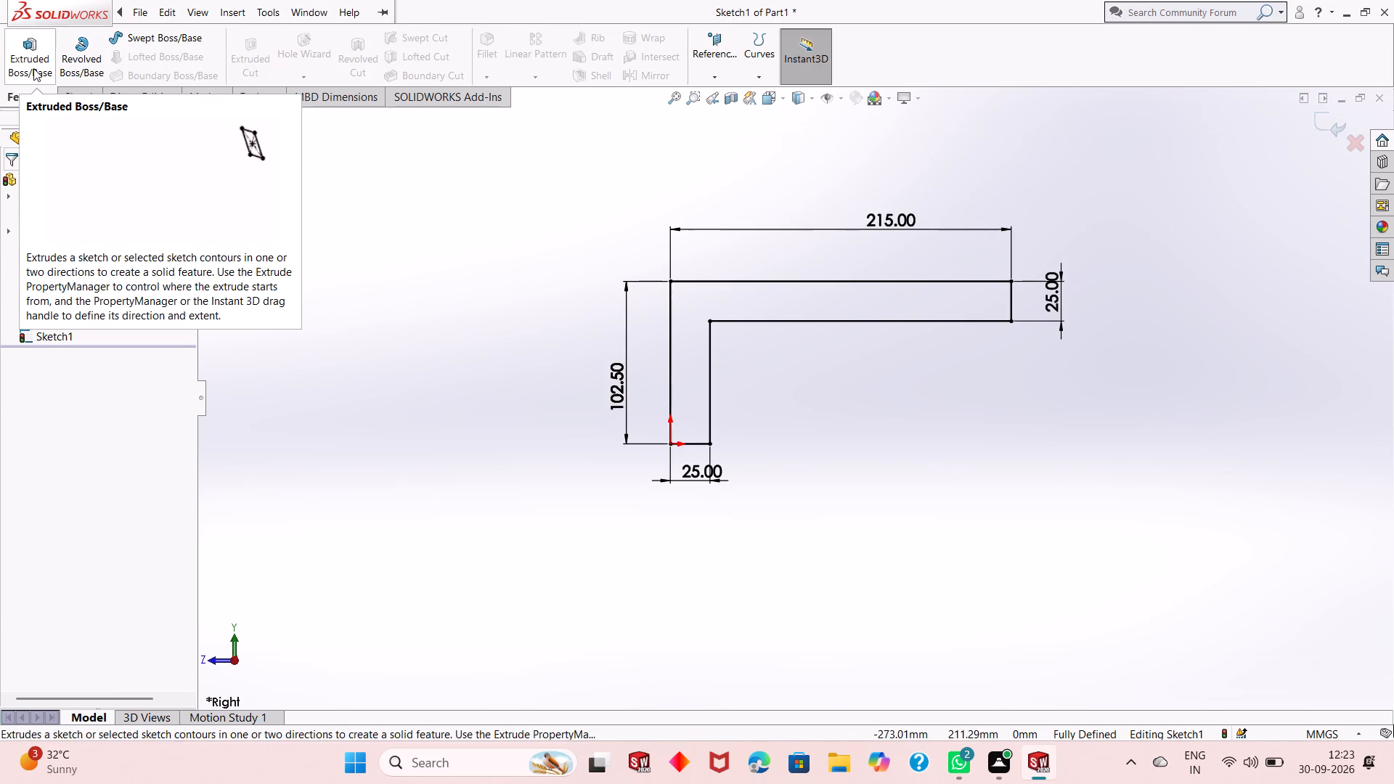
pyautogui.click(33, 68)
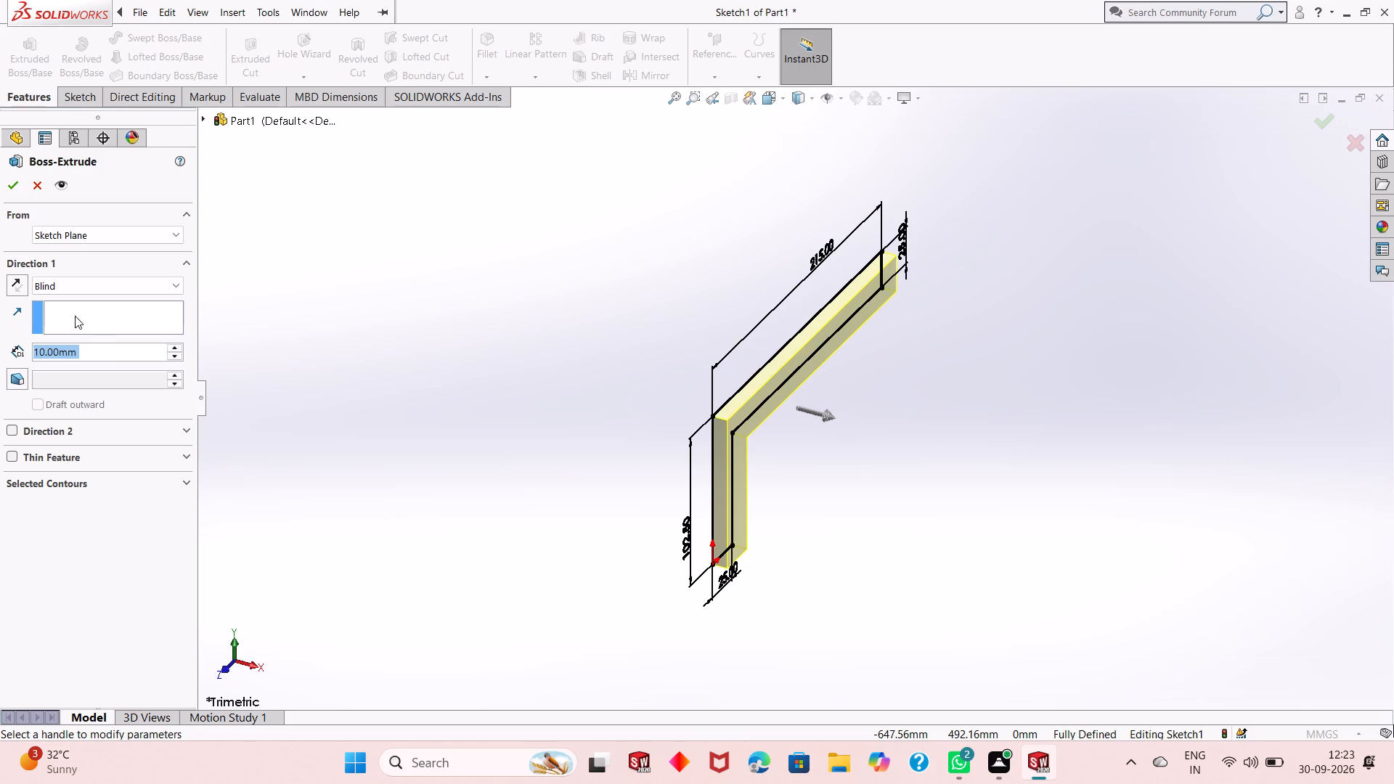
pyautogui.click(9, 285)
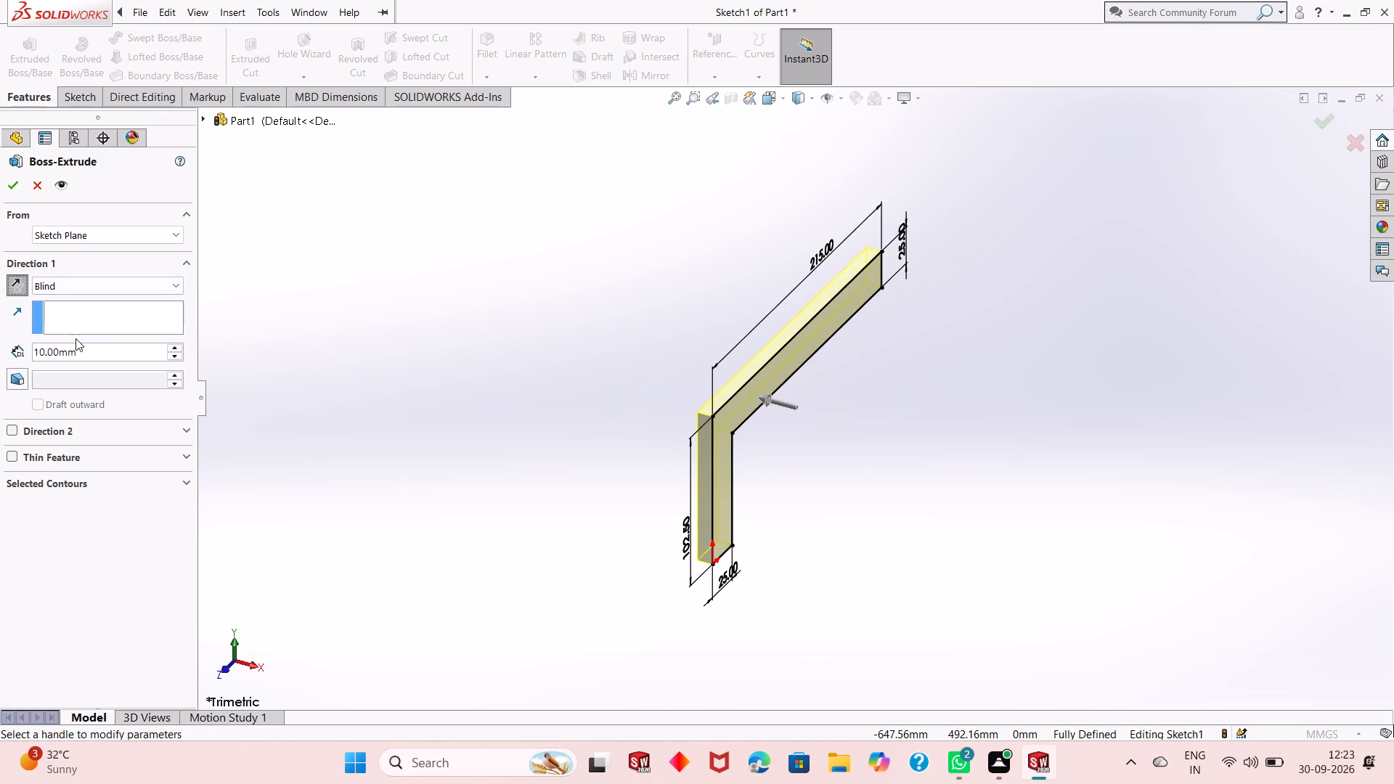
pyautogui.doubleClick(86, 348)
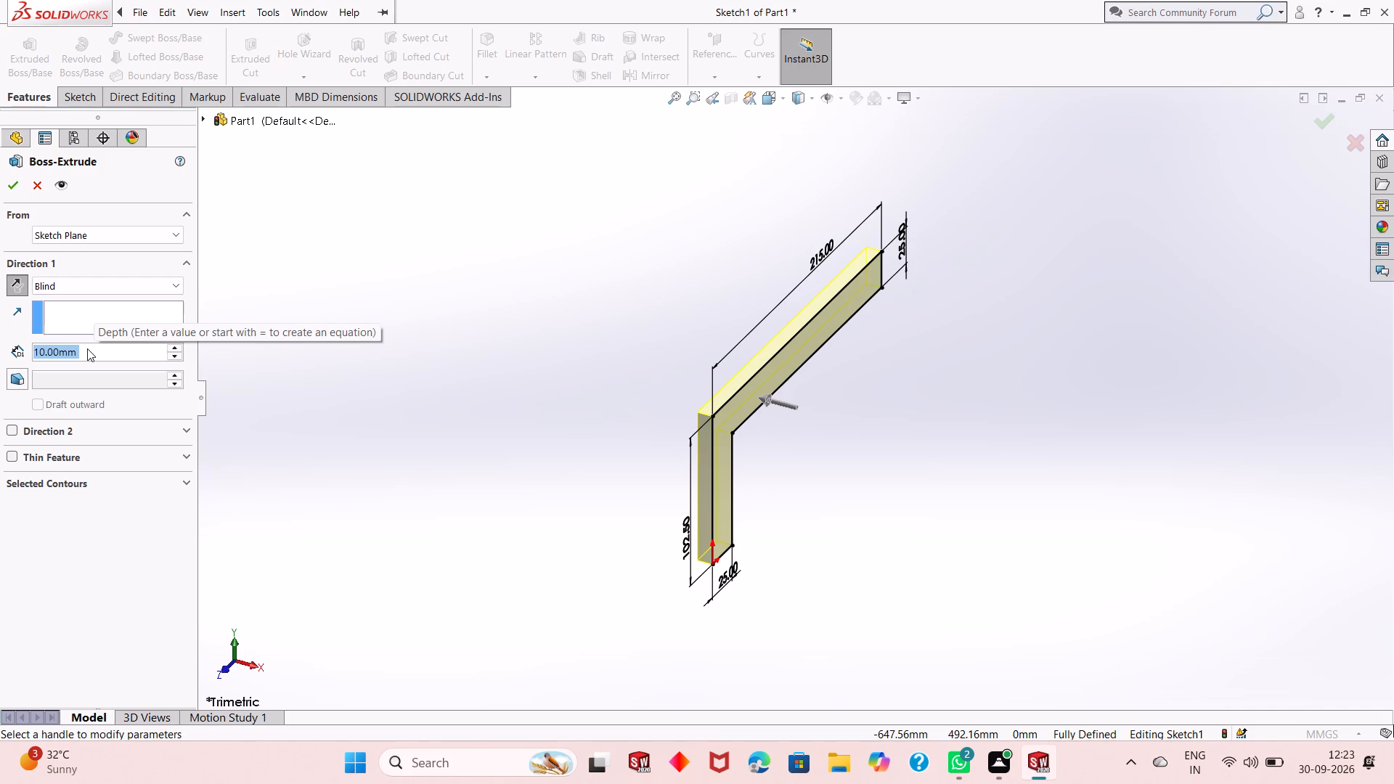
pyautogui.press('1')
pyautogui.write('00')
pyautogui.press('Return')
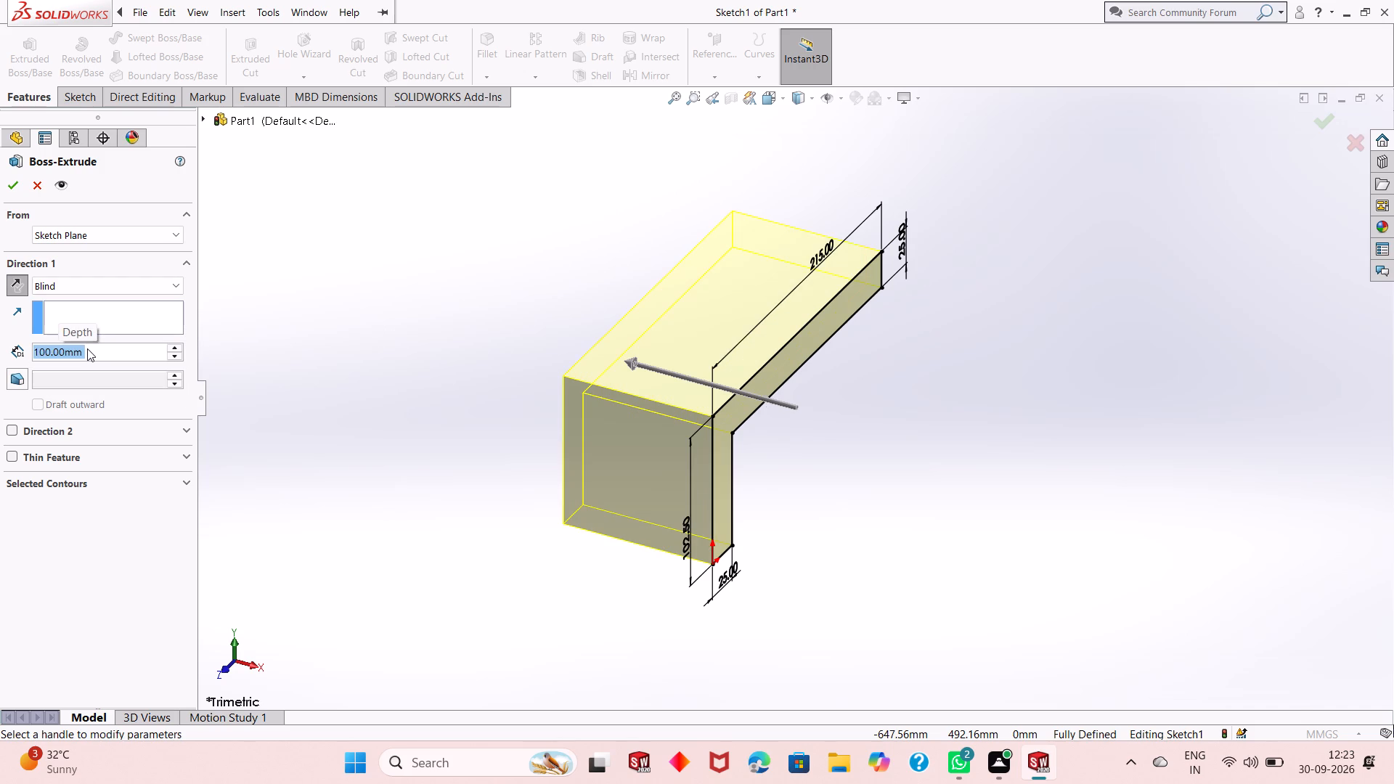
pyautogui.click(18, 187)
# Examine the extruded inverted-L body from several angles, including its inner faces and underside.
pyautogui.scroll(2, 676, 422)
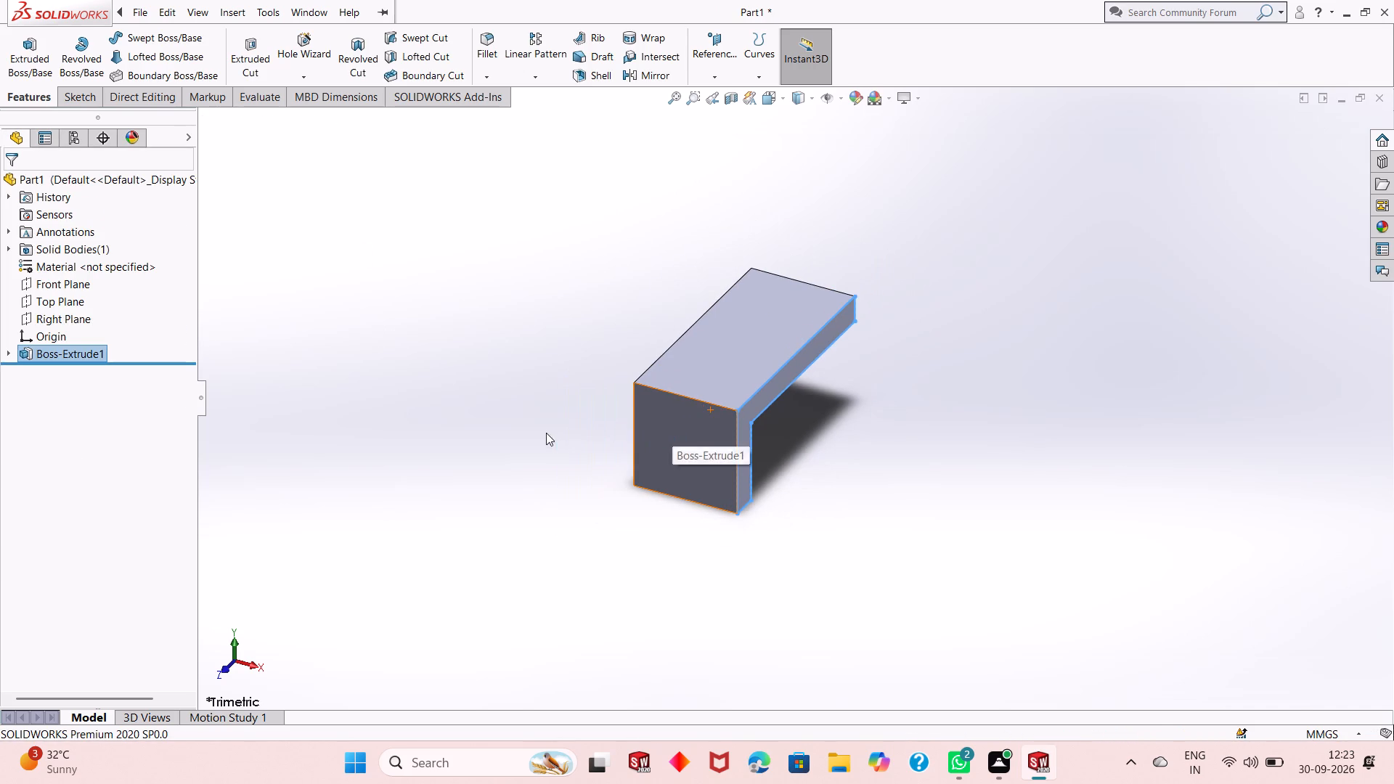
pyautogui.click(546, 433)
pyautogui.scroll(-2, 737, 399)
pyautogui.scroll(1, 684, 441)
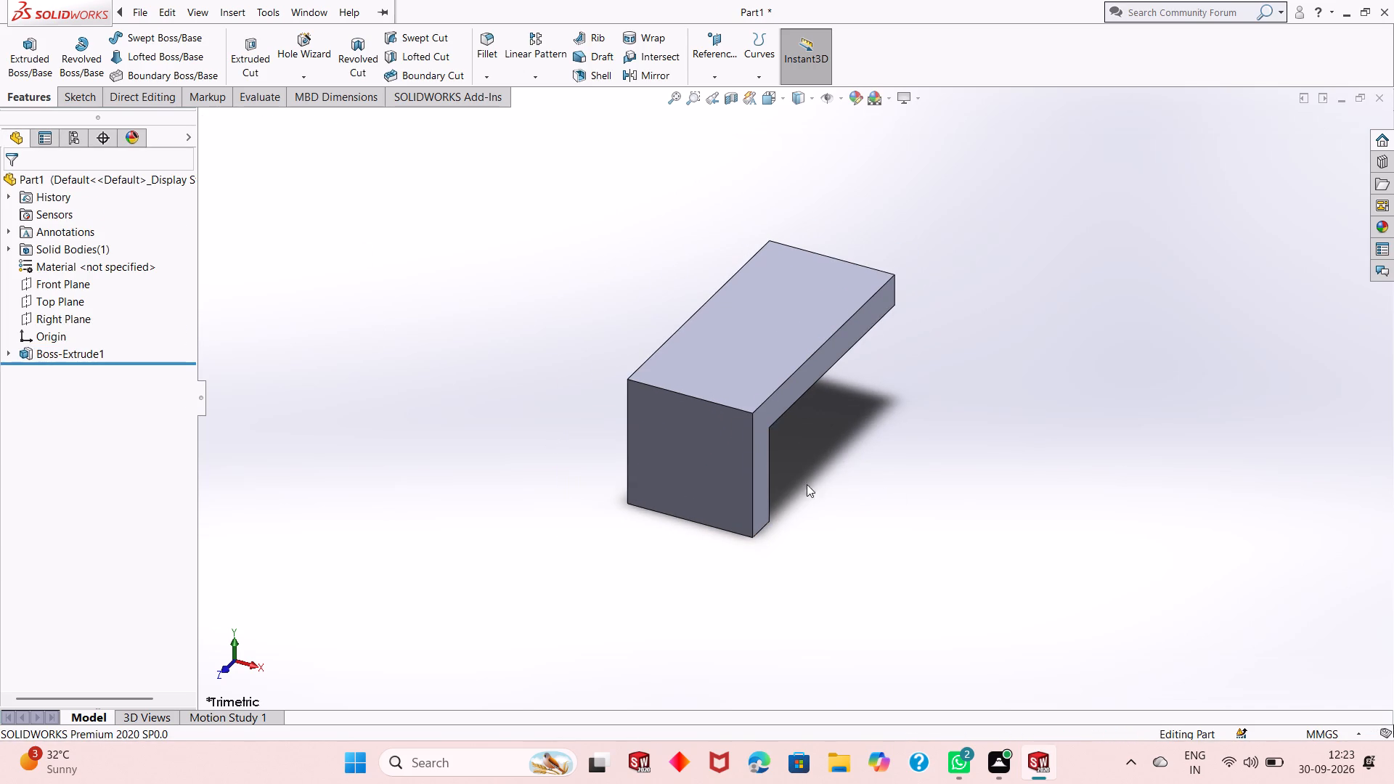
pyautogui.click(73, 357)
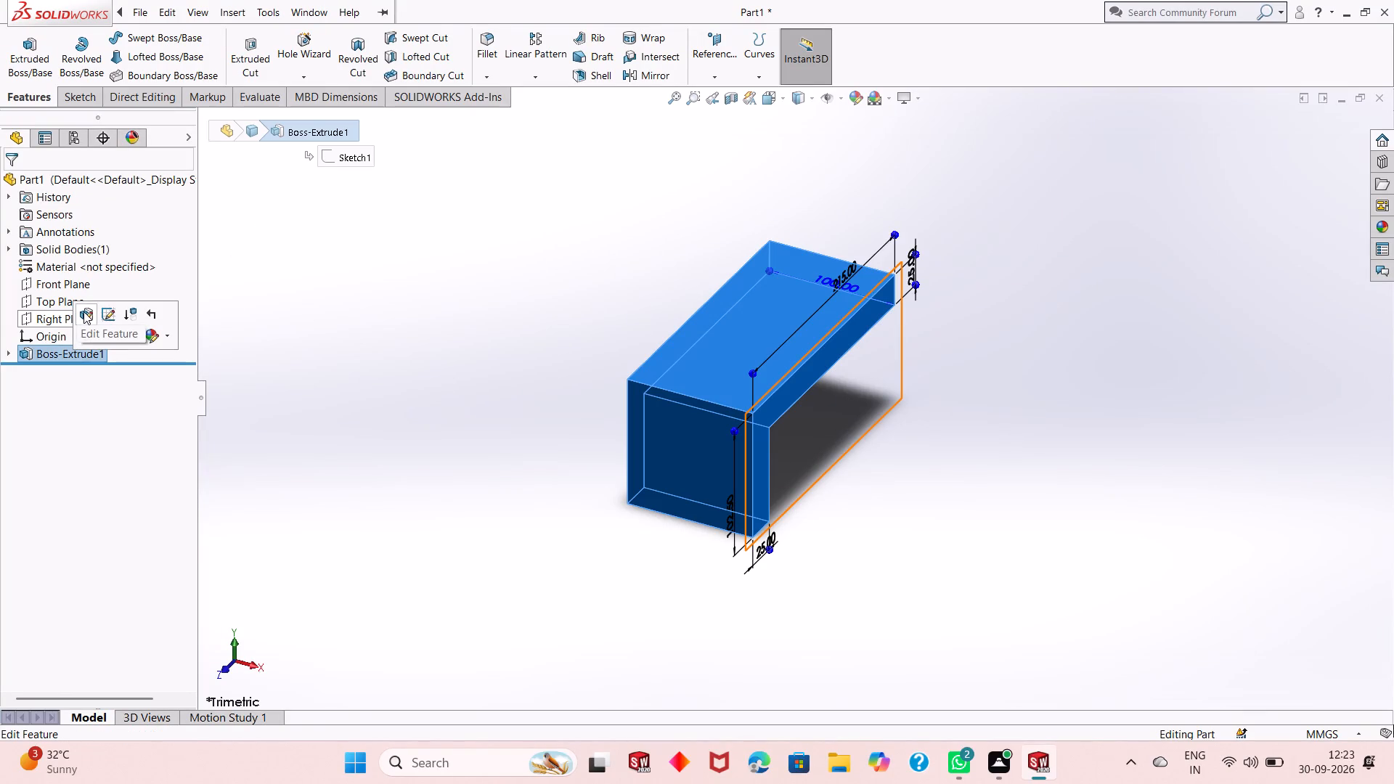
pyautogui.click(368, 324)
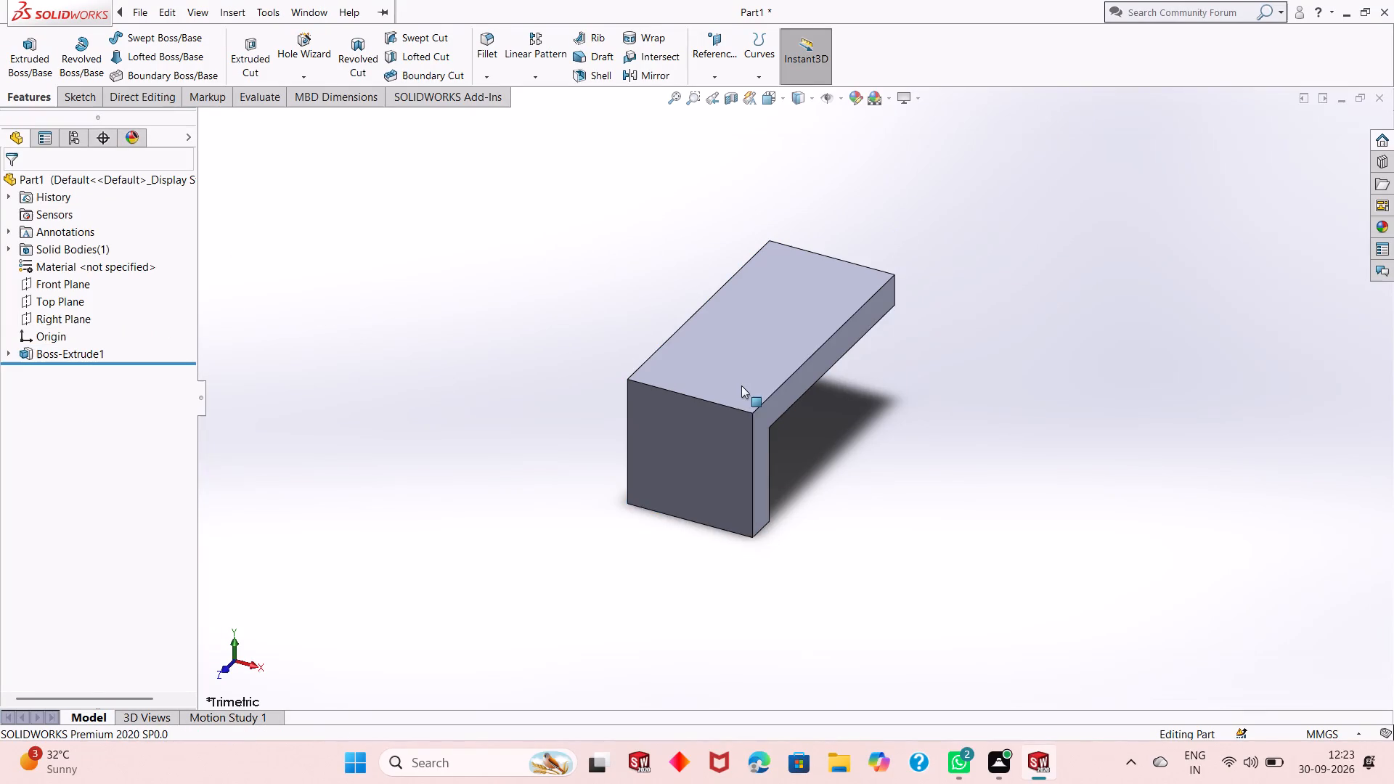
pyautogui.scroll(-2, 741, 385)
pyautogui.scroll(-3, 714, 437)
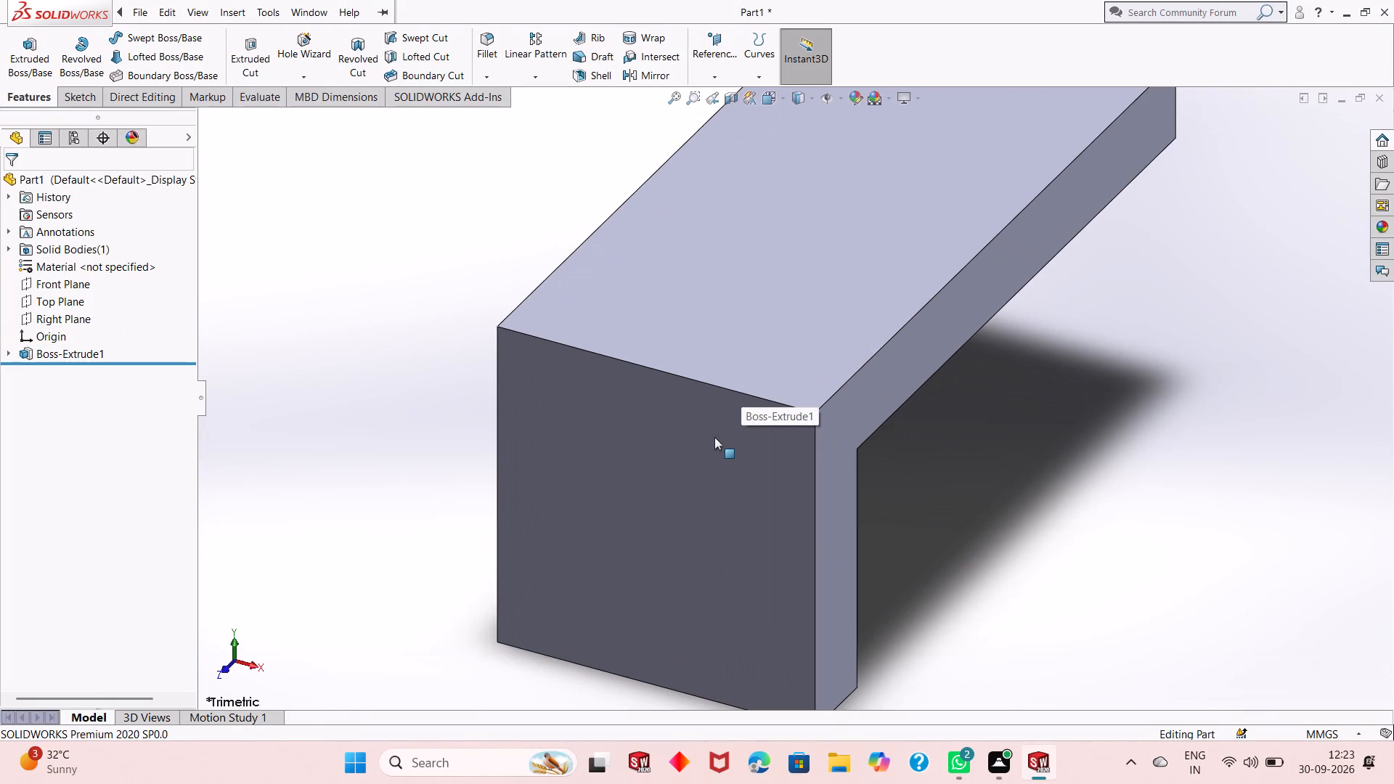
pyautogui.scroll(3, 716, 476)
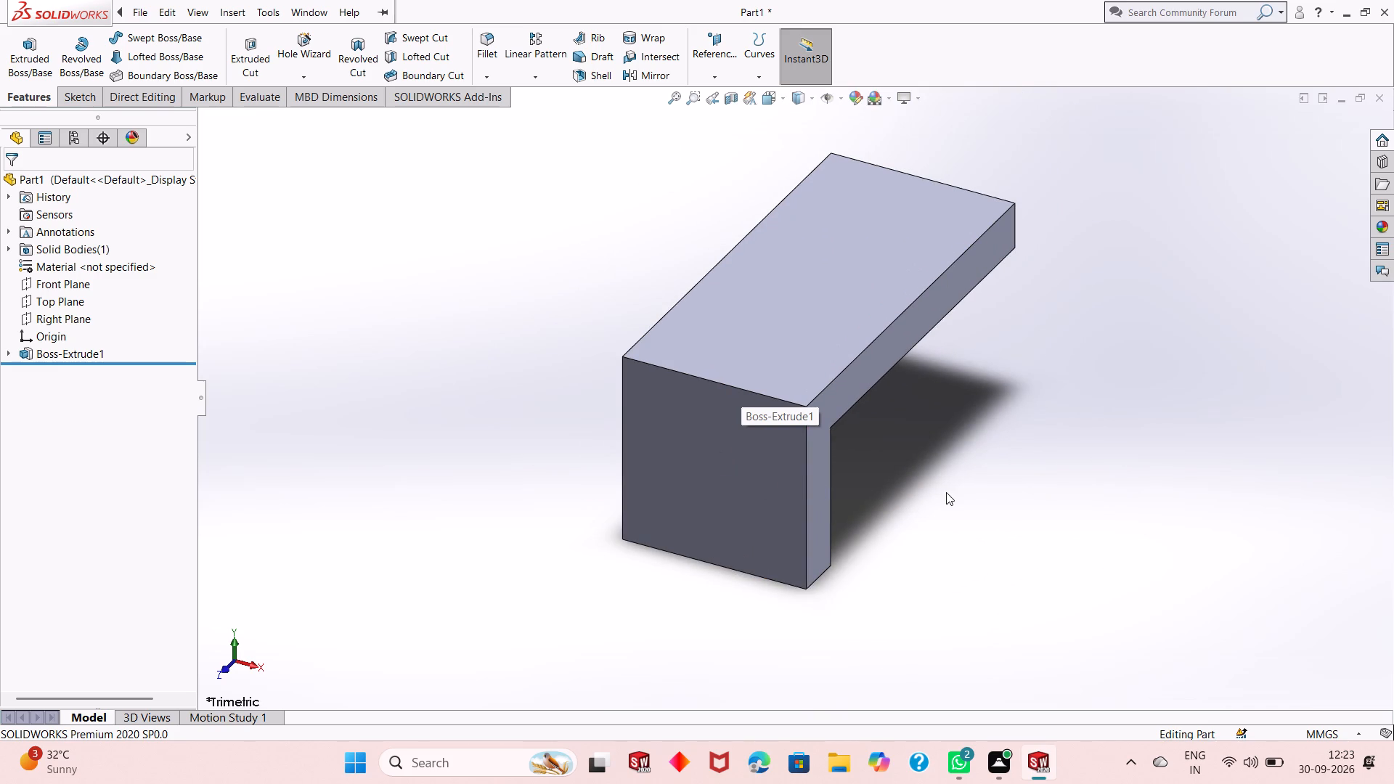
pyautogui.moveTo(948, 492); pyautogui.dragTo(661, 539, button='middle')
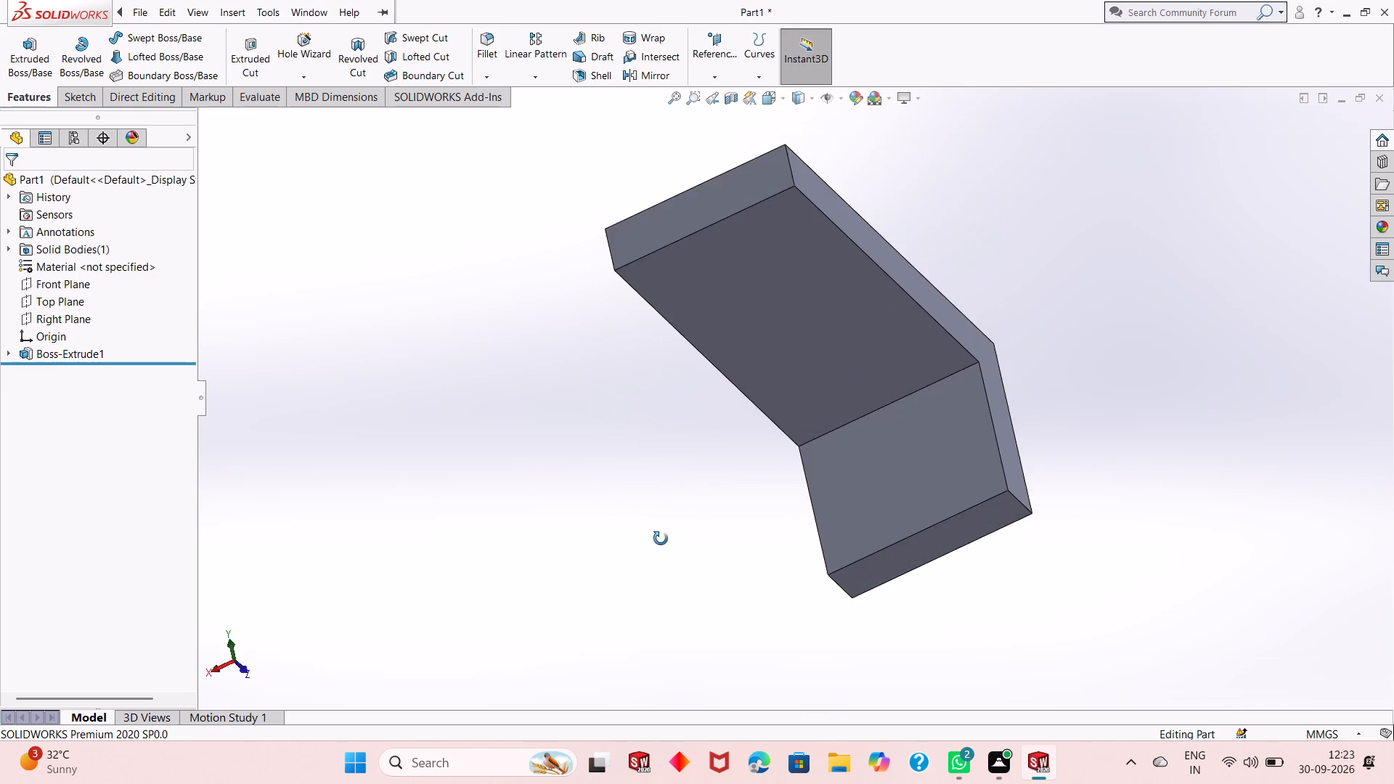
pyautogui.moveTo(661, 539); pyautogui.dragTo(918, 425, button='middle')
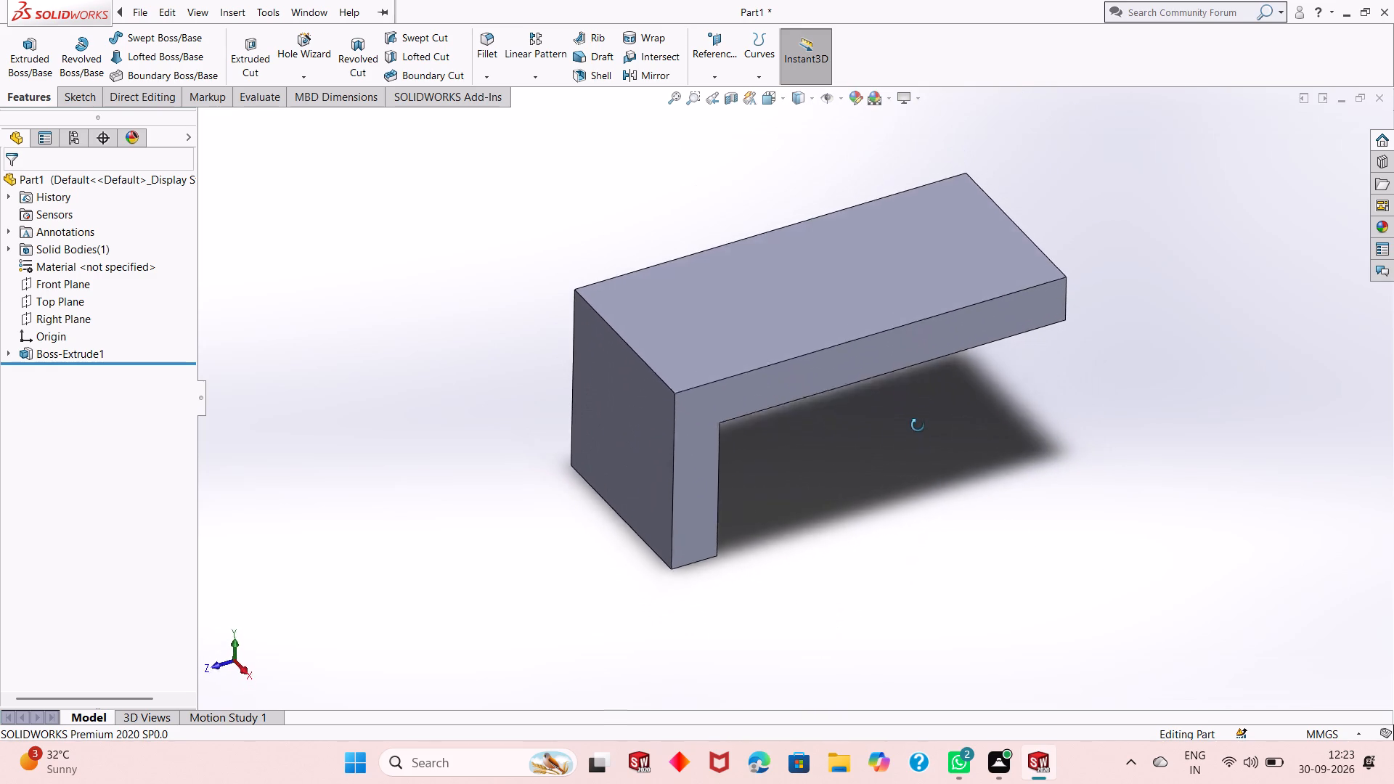
pyautogui.moveTo(918, 425); pyautogui.dragTo(918, 372, button='middle')
pyautogui.scroll(-2, 918, 374)
pyautogui.scroll(3, 805, 449)
pyautogui.moveTo(786, 447); pyautogui.dragTo(788, 427, button='middle')
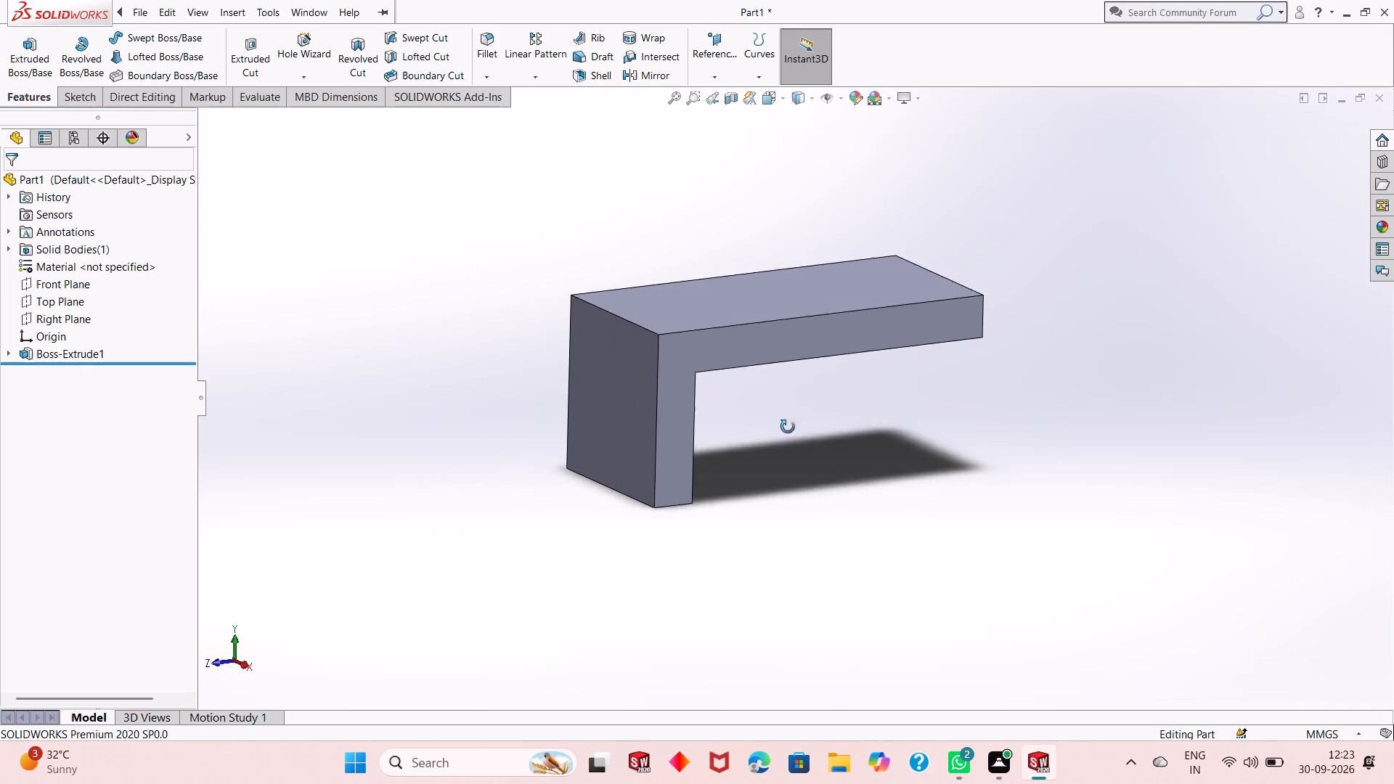
pyautogui.moveTo(788, 427); pyautogui.dragTo(825, 356, button='middle')
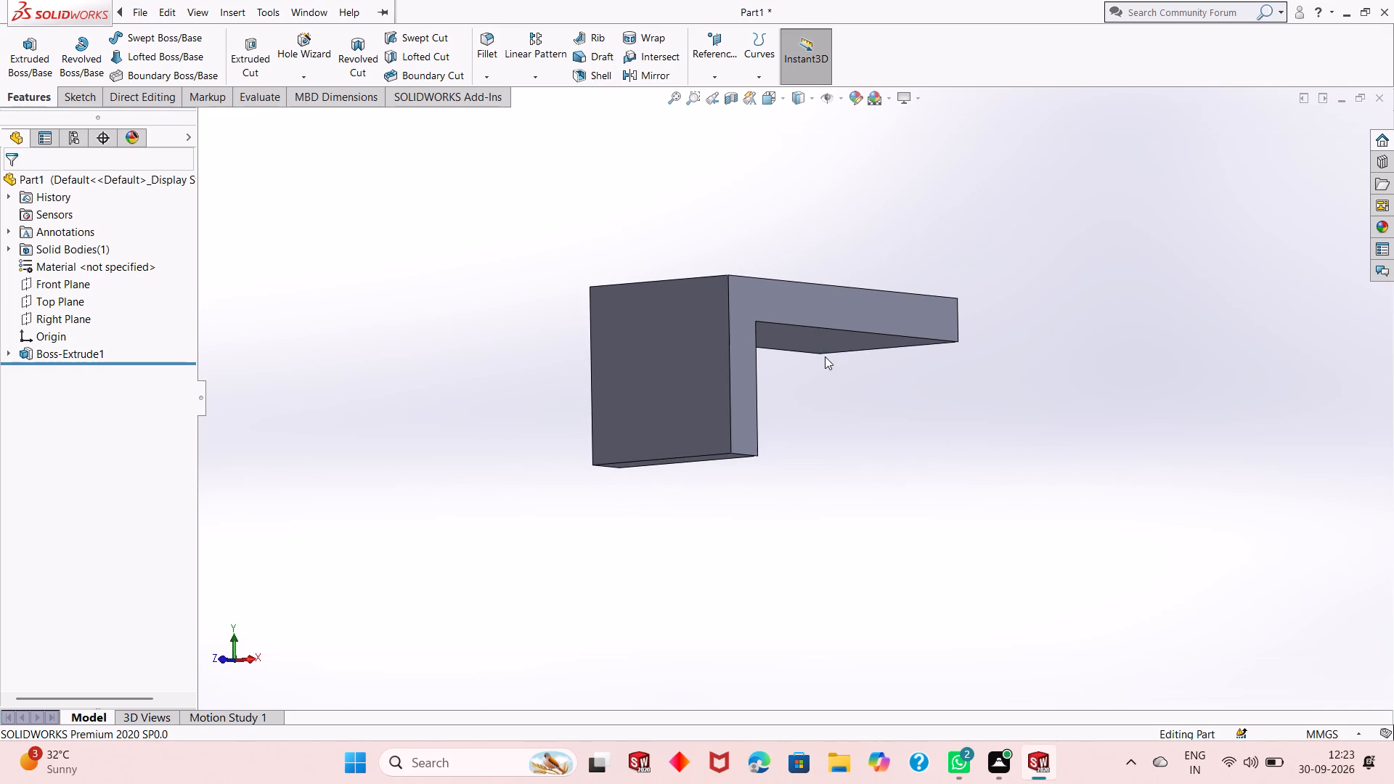
pyautogui.moveTo(808, 400); pyautogui.dragTo(984, 420, button='middle')
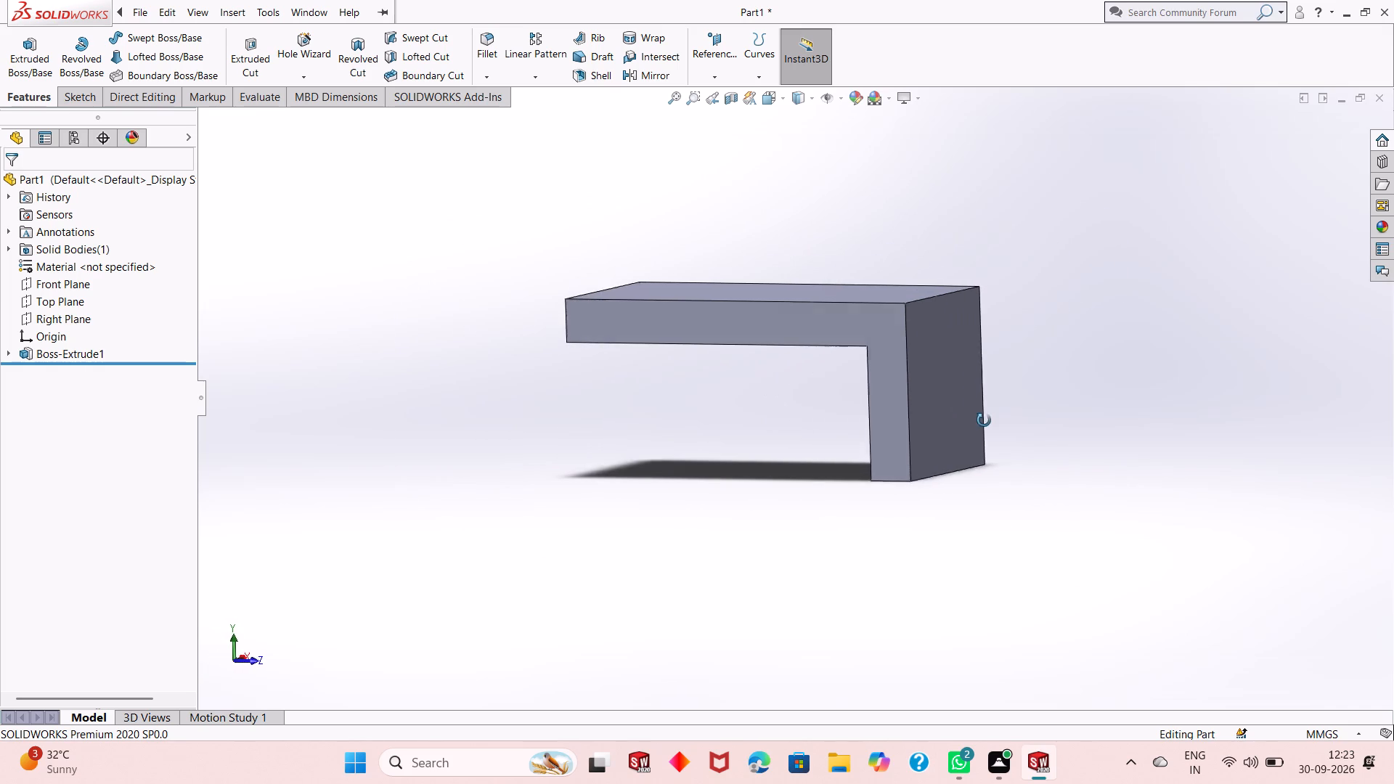
pyautogui.moveTo(984, 420); pyautogui.dragTo(788, 444, button='middle')
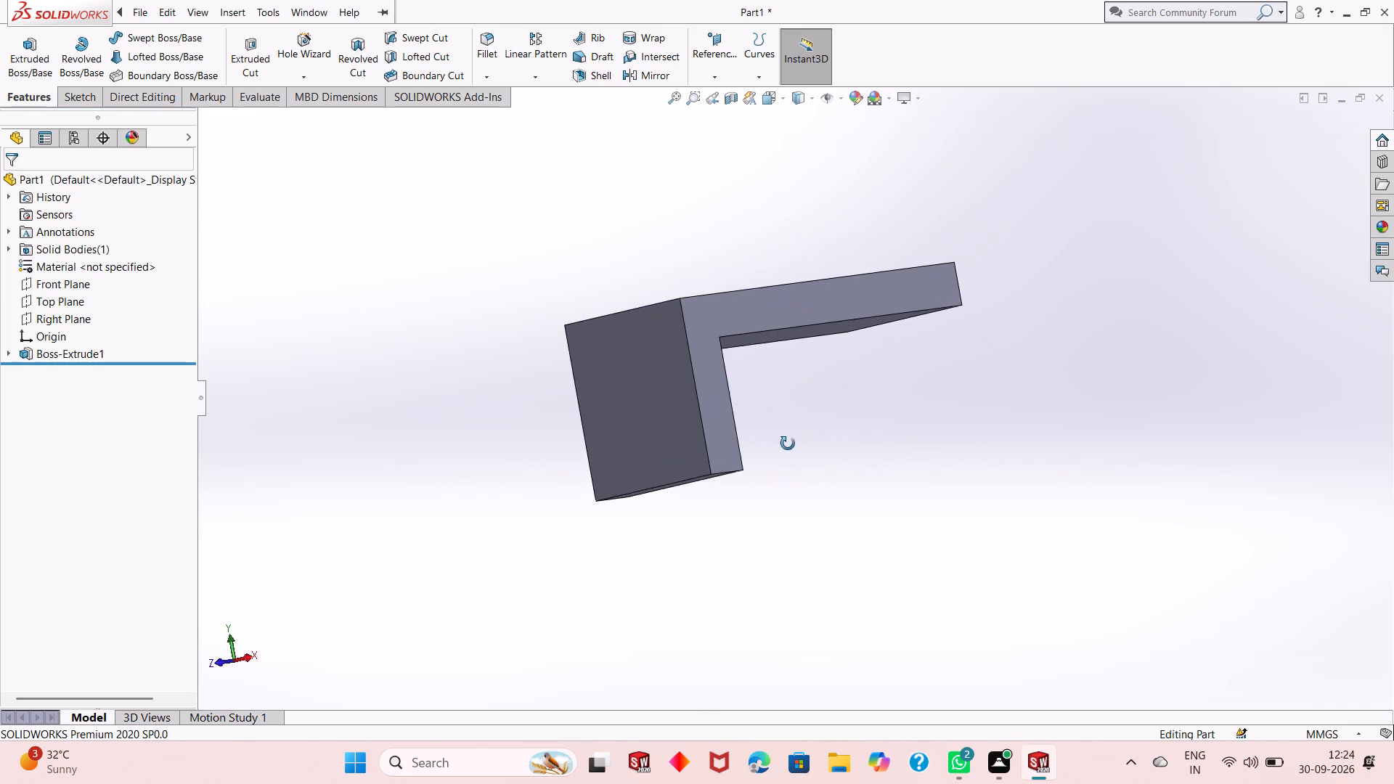
pyautogui.moveTo(788, 444); pyautogui.dragTo(703, 482, button='middle')
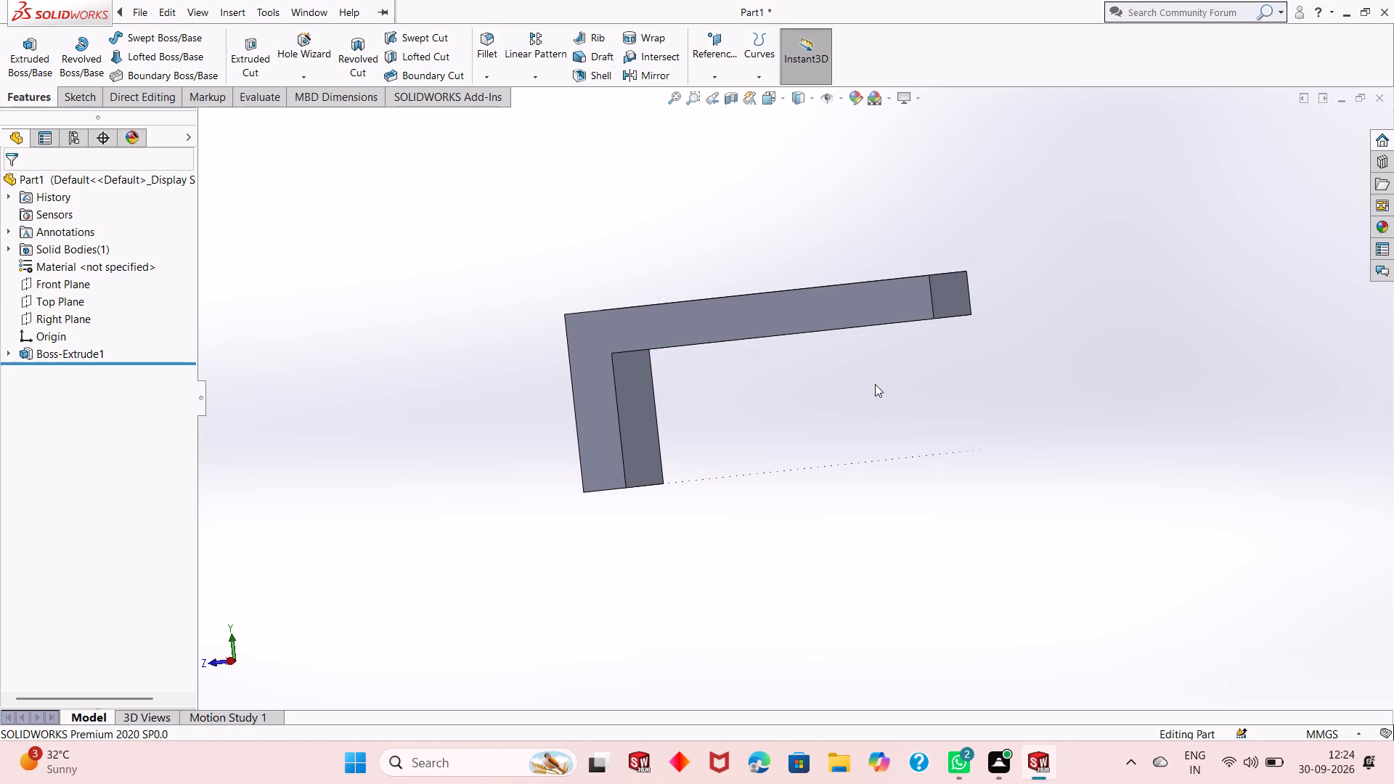
# Examine the extruded inverted-L body, looking at its top, inner faces and side profile.
pyautogui.moveTo(874, 383); pyautogui.dragTo(841, 469, button='middle')
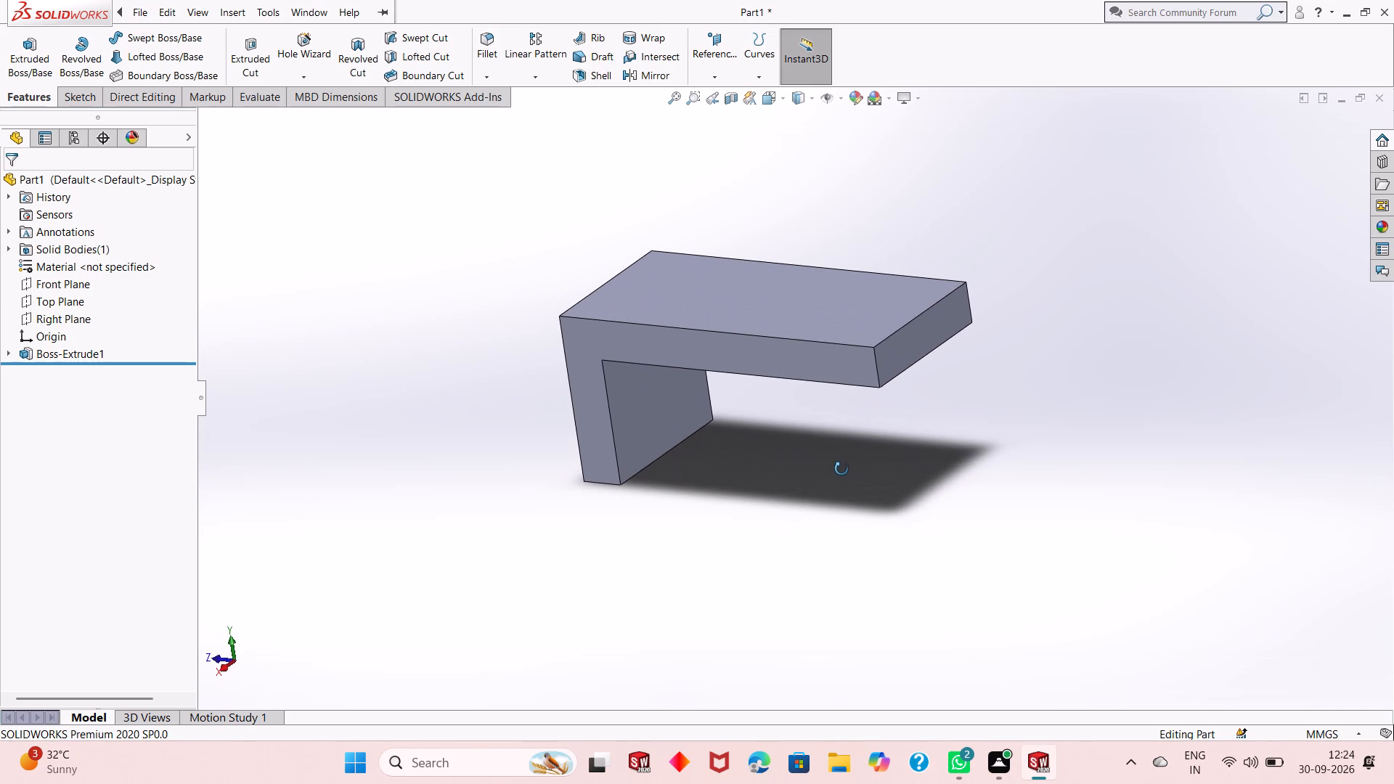
pyautogui.moveTo(841, 469); pyautogui.dragTo(858, 420, button='middle')
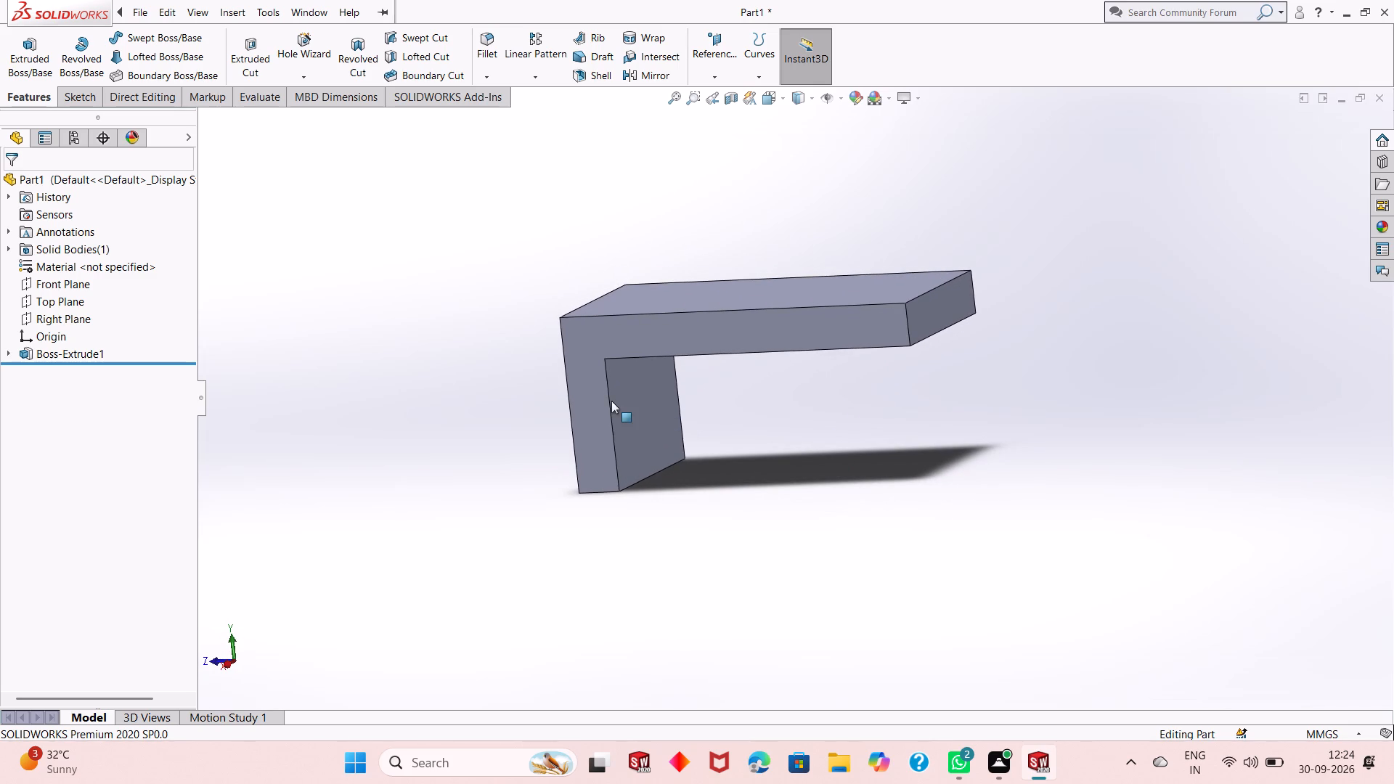
pyautogui.scroll(-3, 604, 399)
pyautogui.scroll(3, 701, 383)
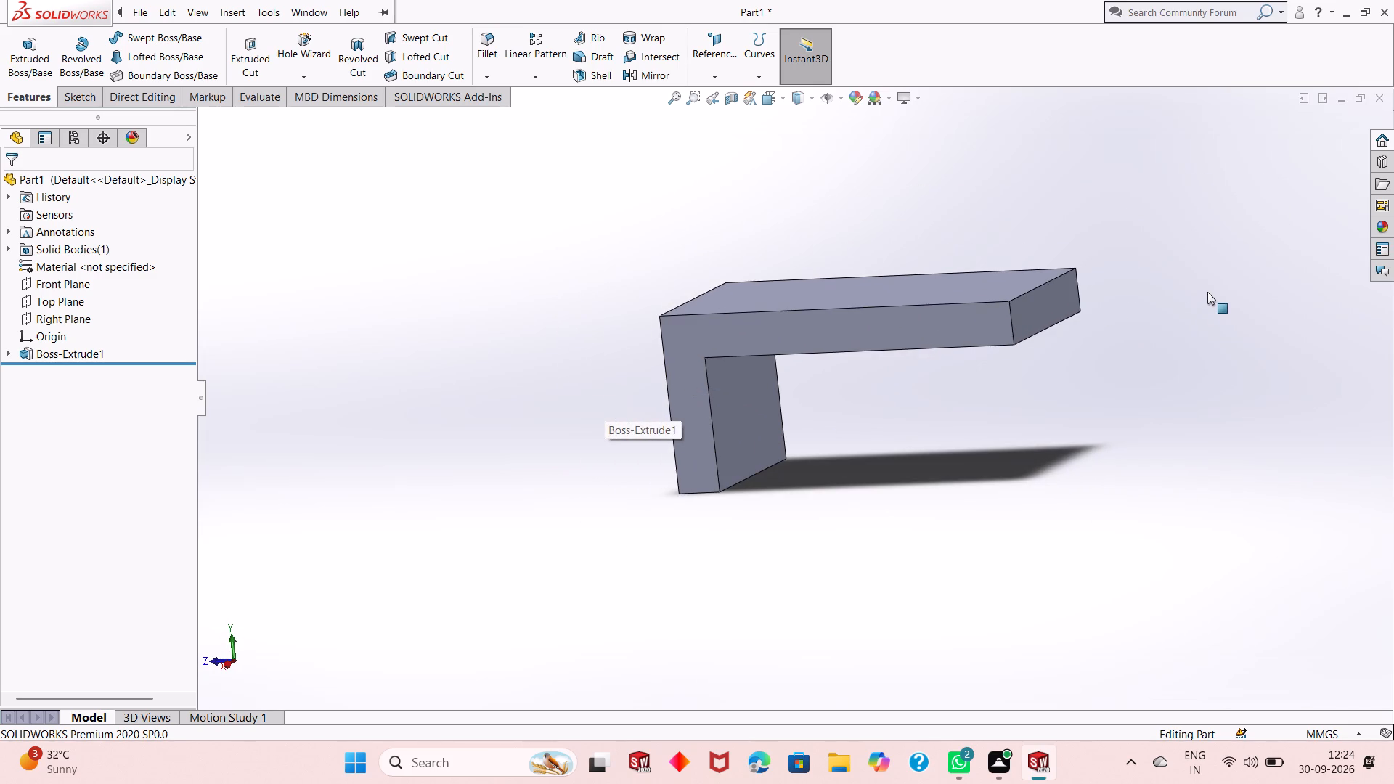
pyautogui.scroll(-2, 1181, 290)
pyautogui.scroll(2, 936, 380)
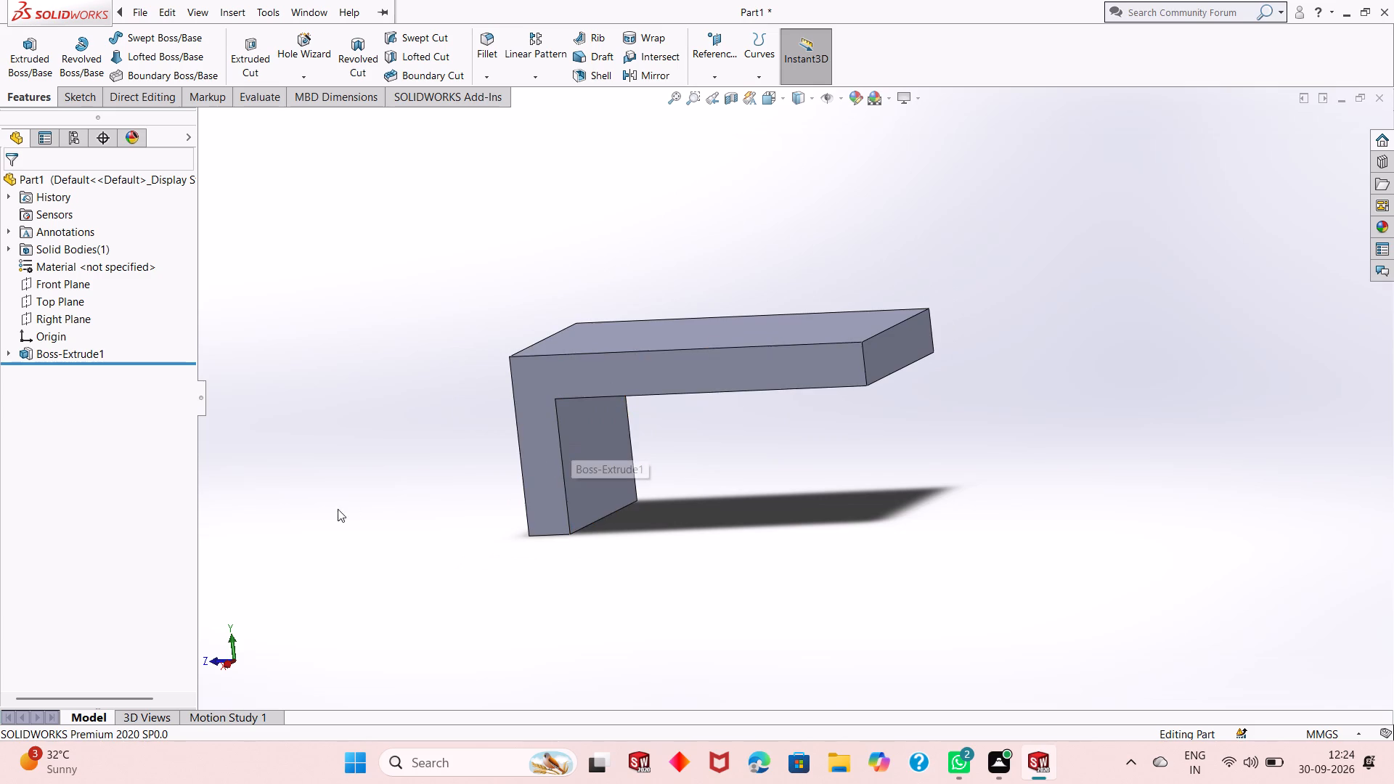
pyautogui.scroll(-2, 354, 510)
pyautogui.scroll(2, 404, 506)
pyautogui.scroll(-1, 1229, 329)
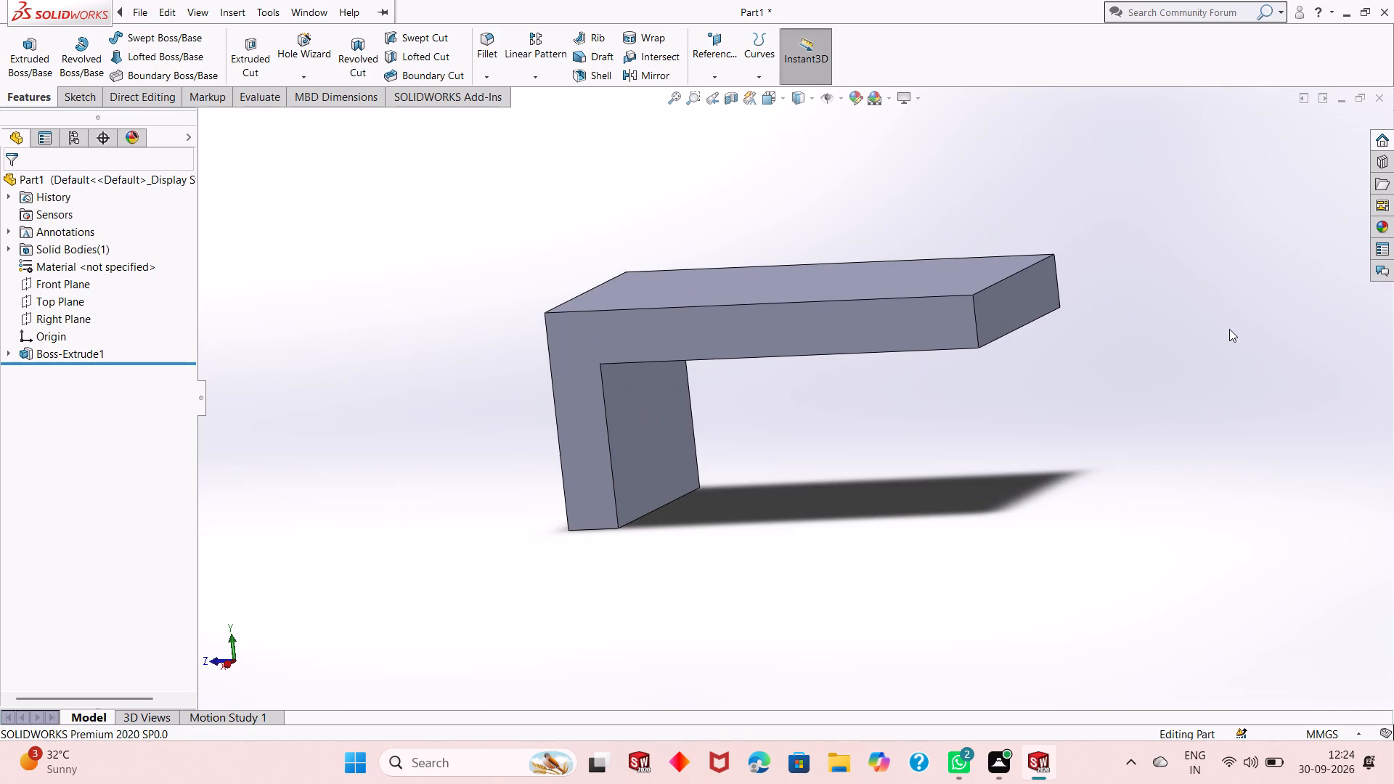
pyautogui.scroll(1, 708, 423)
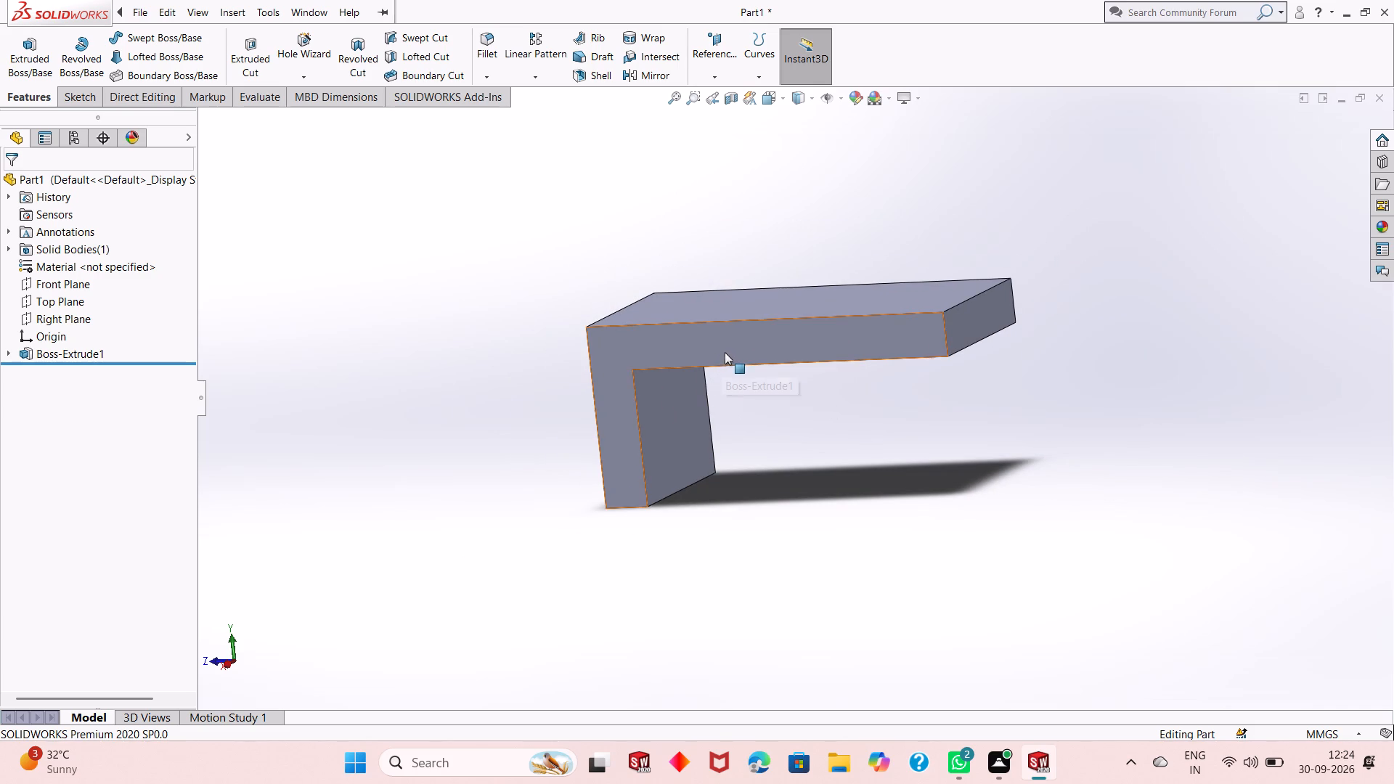
pyautogui.scroll(-1, 730, 348)
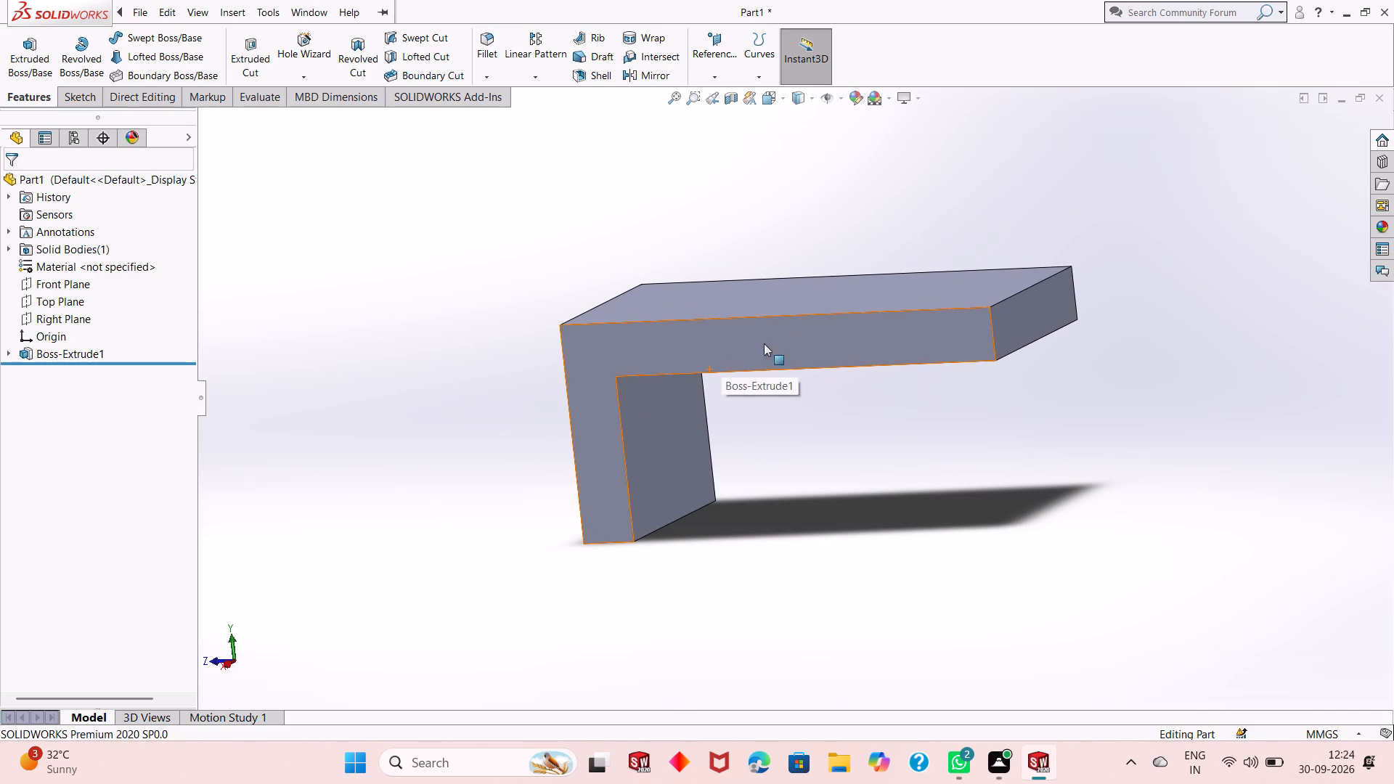
pyautogui.middleClick(916, 434)
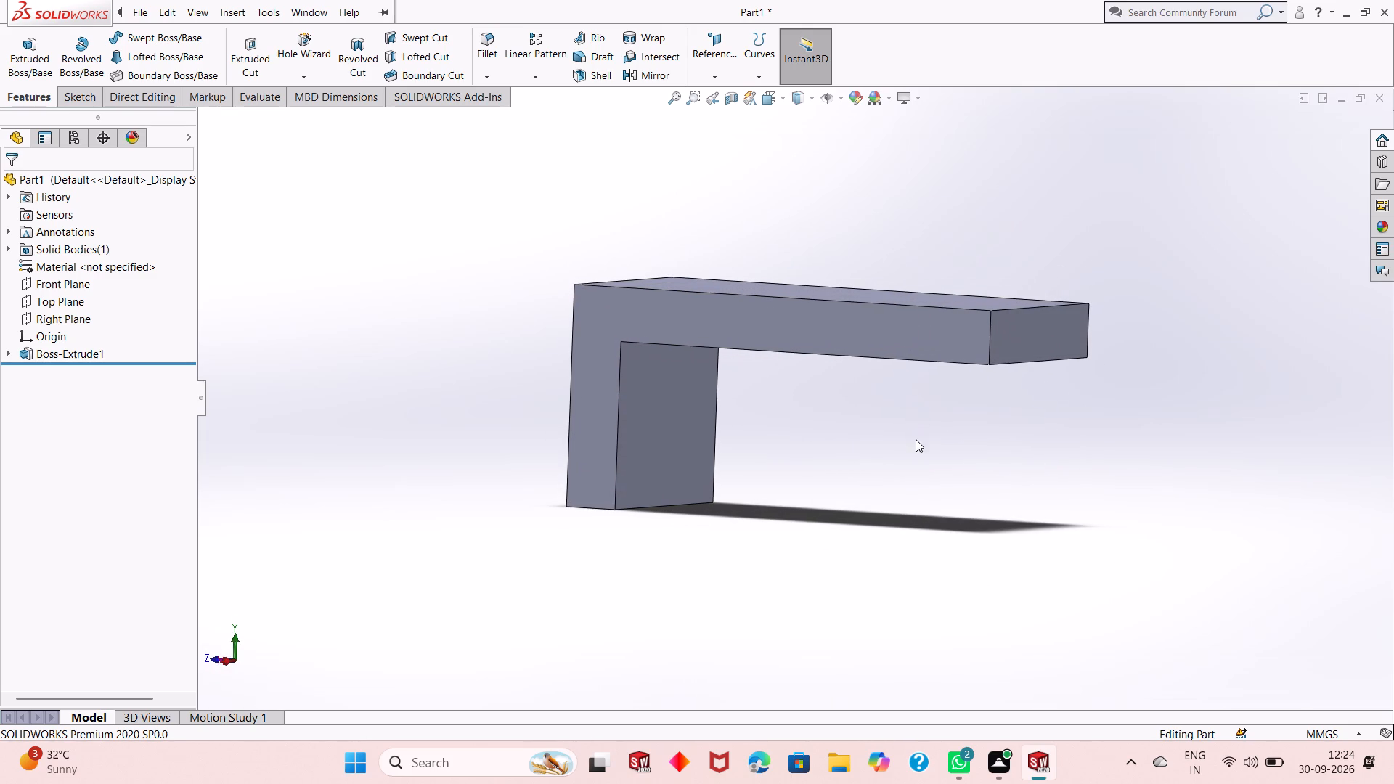
# Open a new sketch on the inverted-L side face of the body and view it straight on.
pyautogui.moveTo(876, 436); pyautogui.dragTo(926, 418, button='middle')
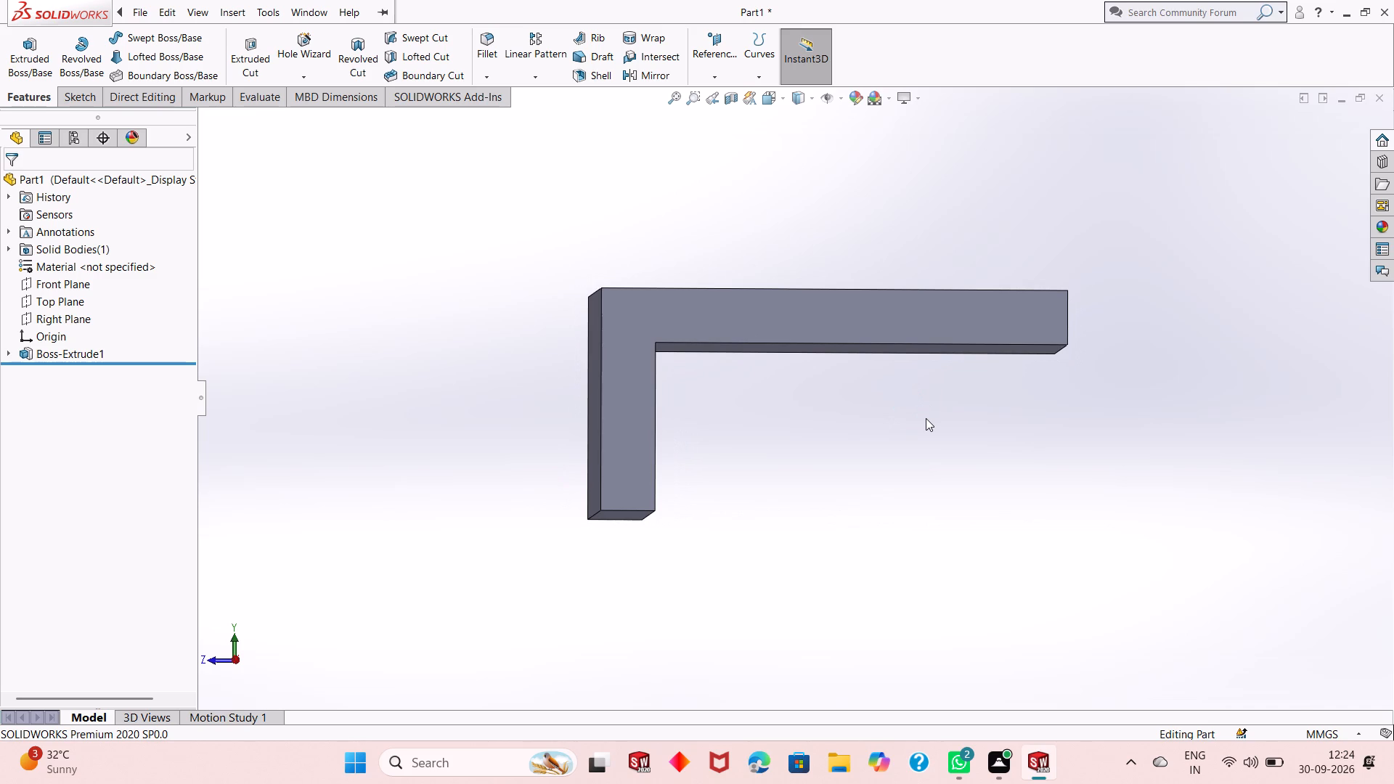
pyautogui.click(893, 318)
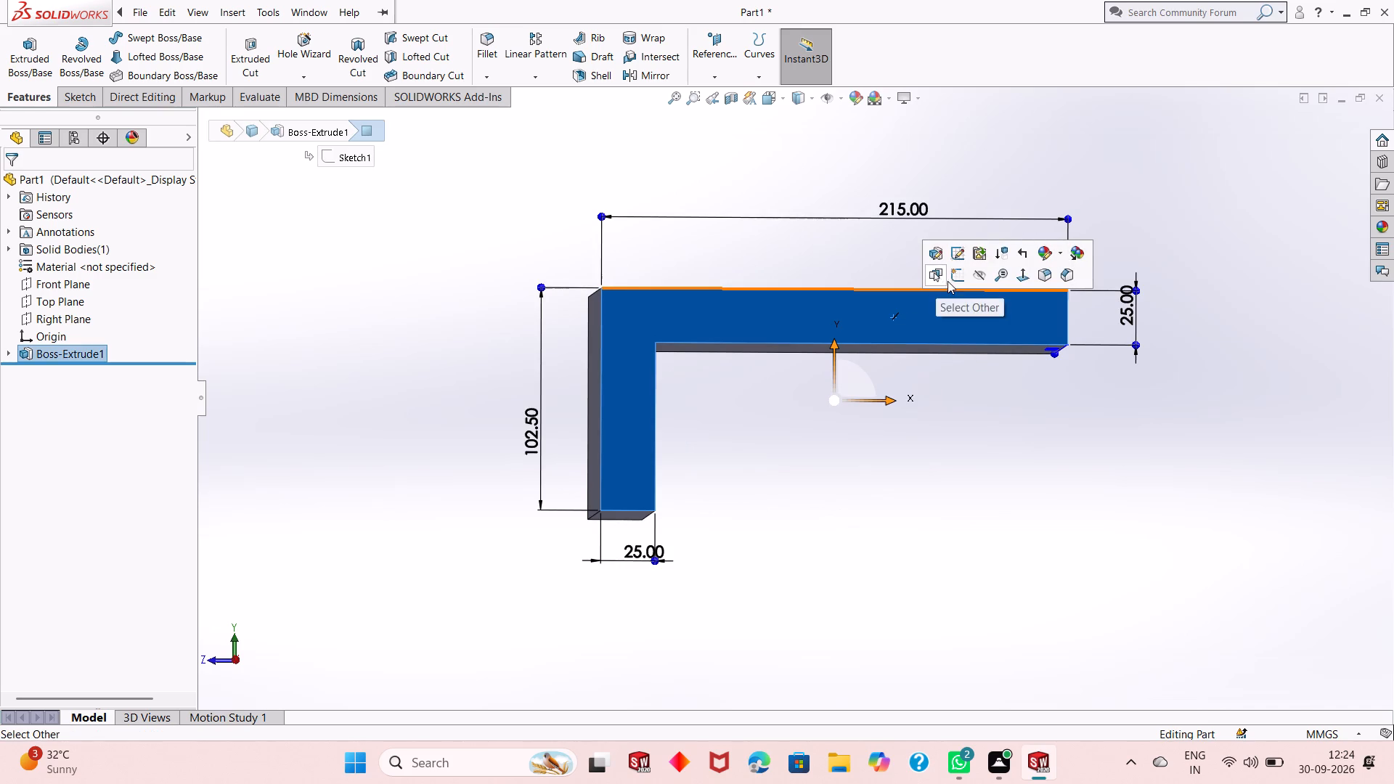
pyautogui.click(955, 280)
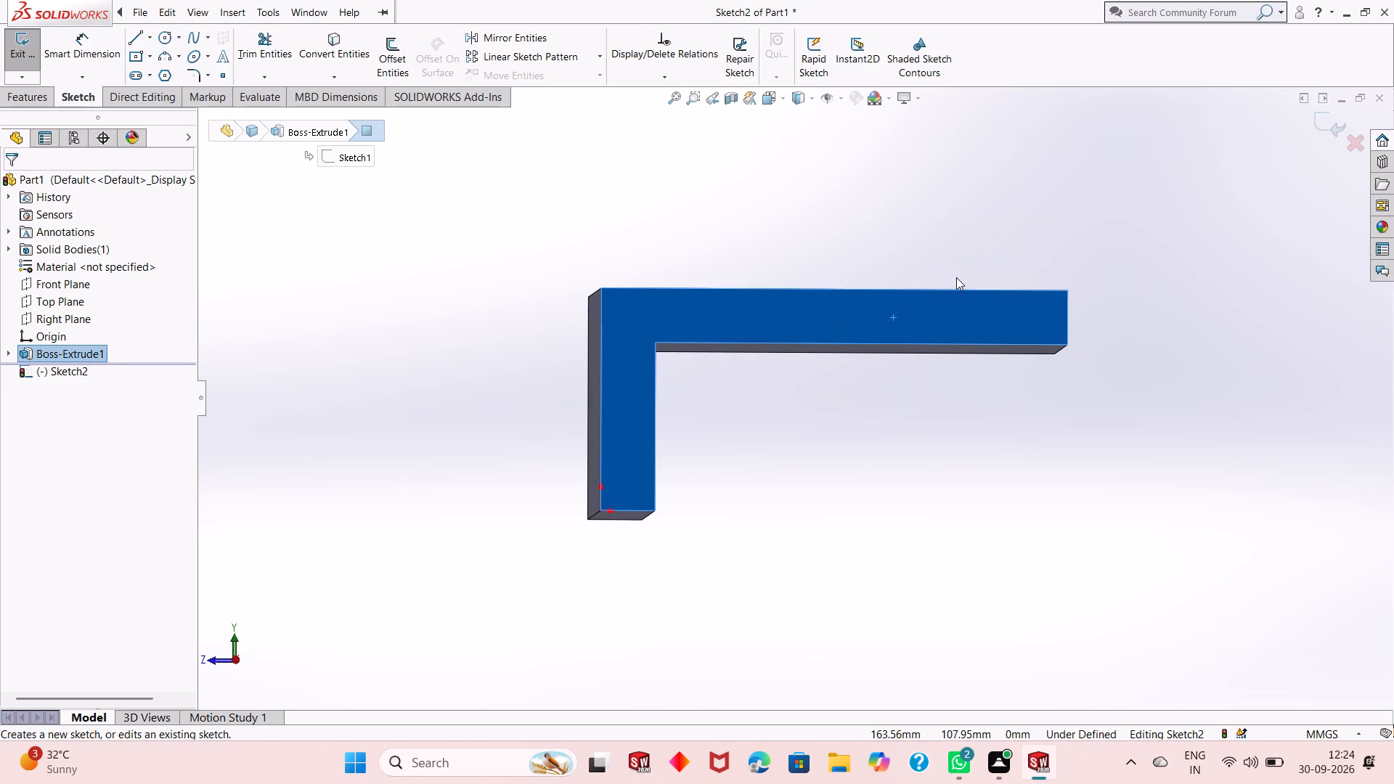
pyautogui.press('Escape')
pyautogui.hotkey('ctrl', '8')
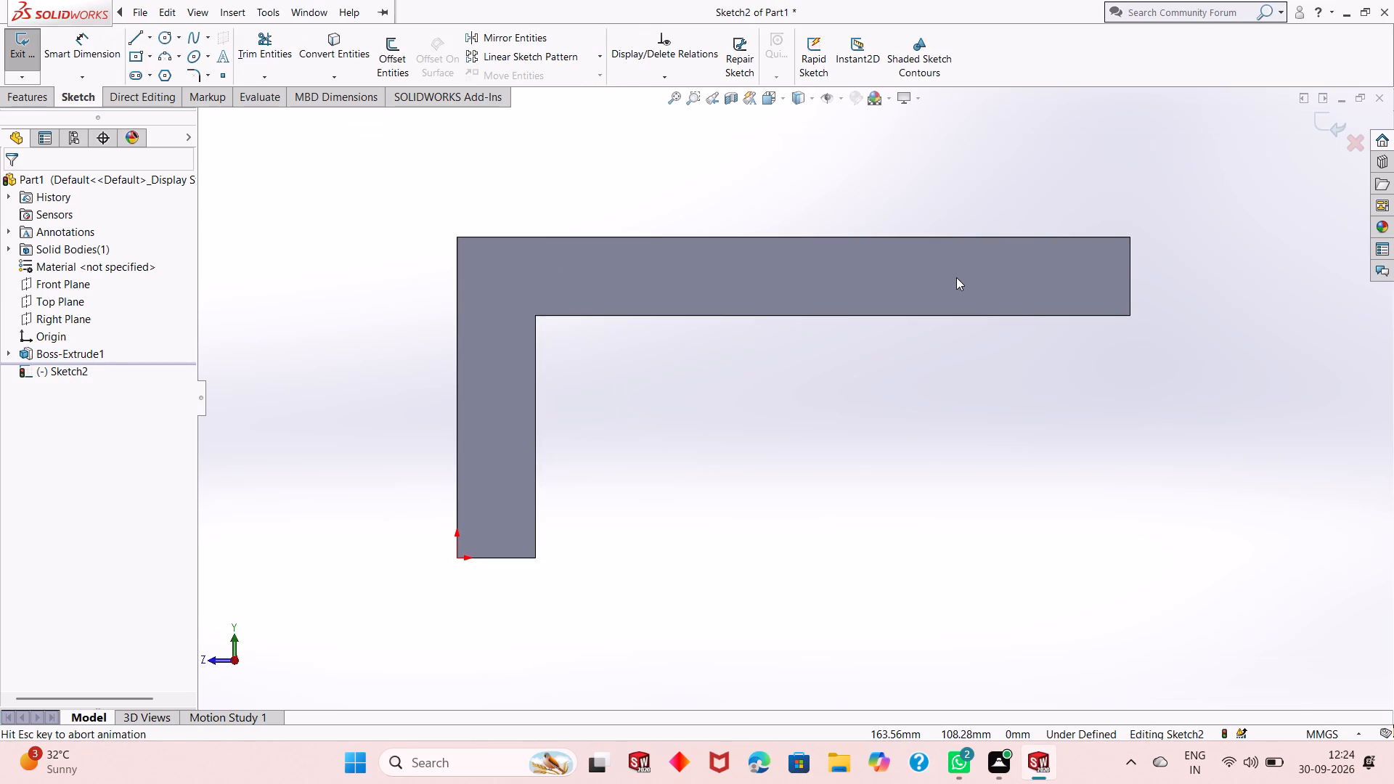
# Sketch a corner rectangle about 130 mm long across the horizontal arm, spanning from its lower edge to its upper edge.
pyautogui.click(147, 56)
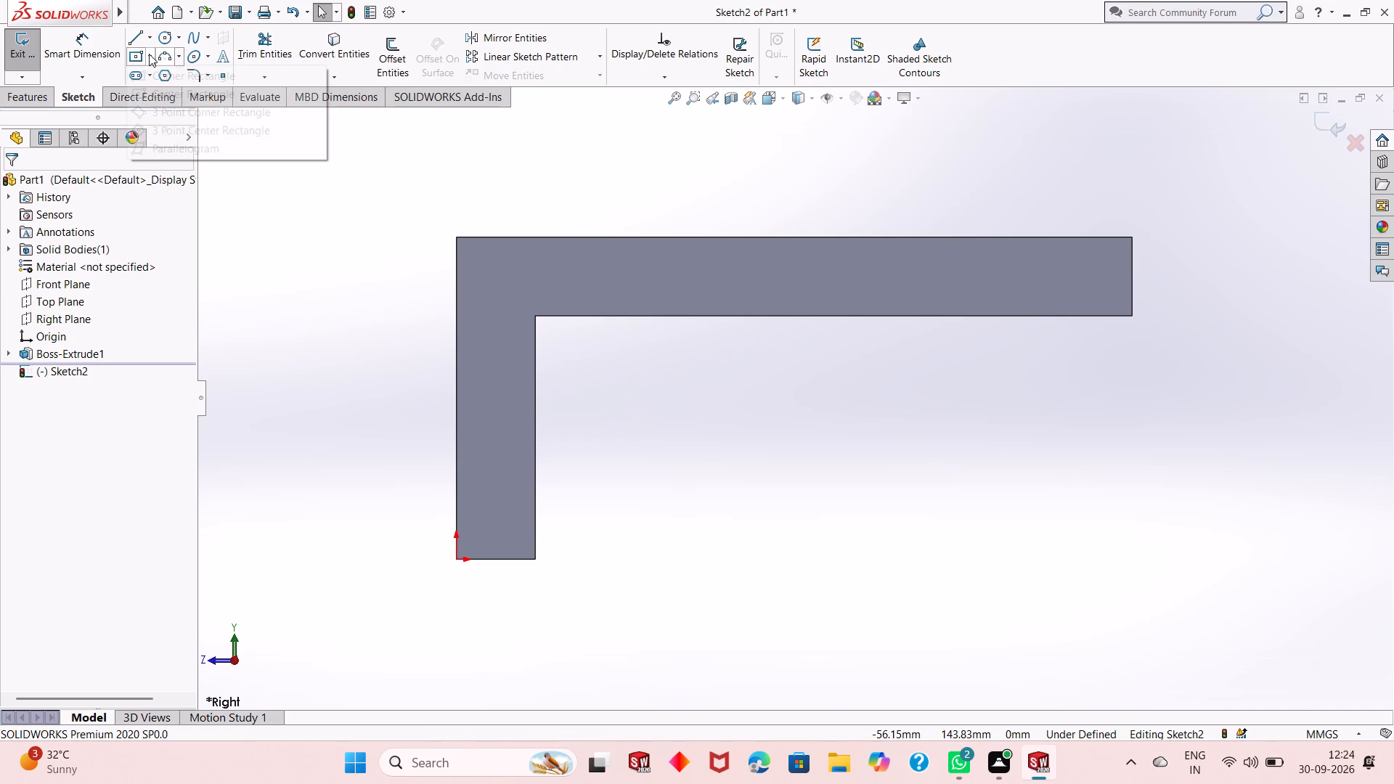
pyautogui.click(152, 78)
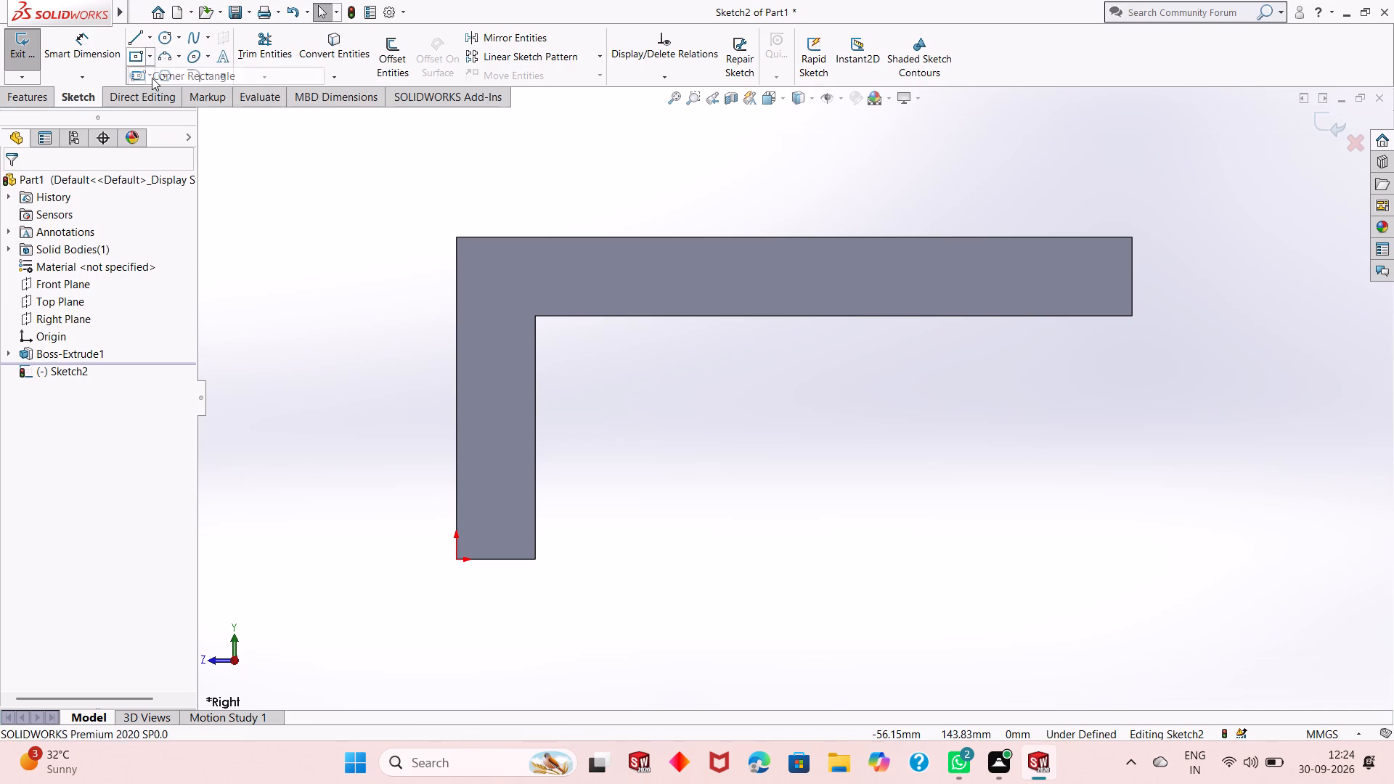
pyautogui.click(608, 318)
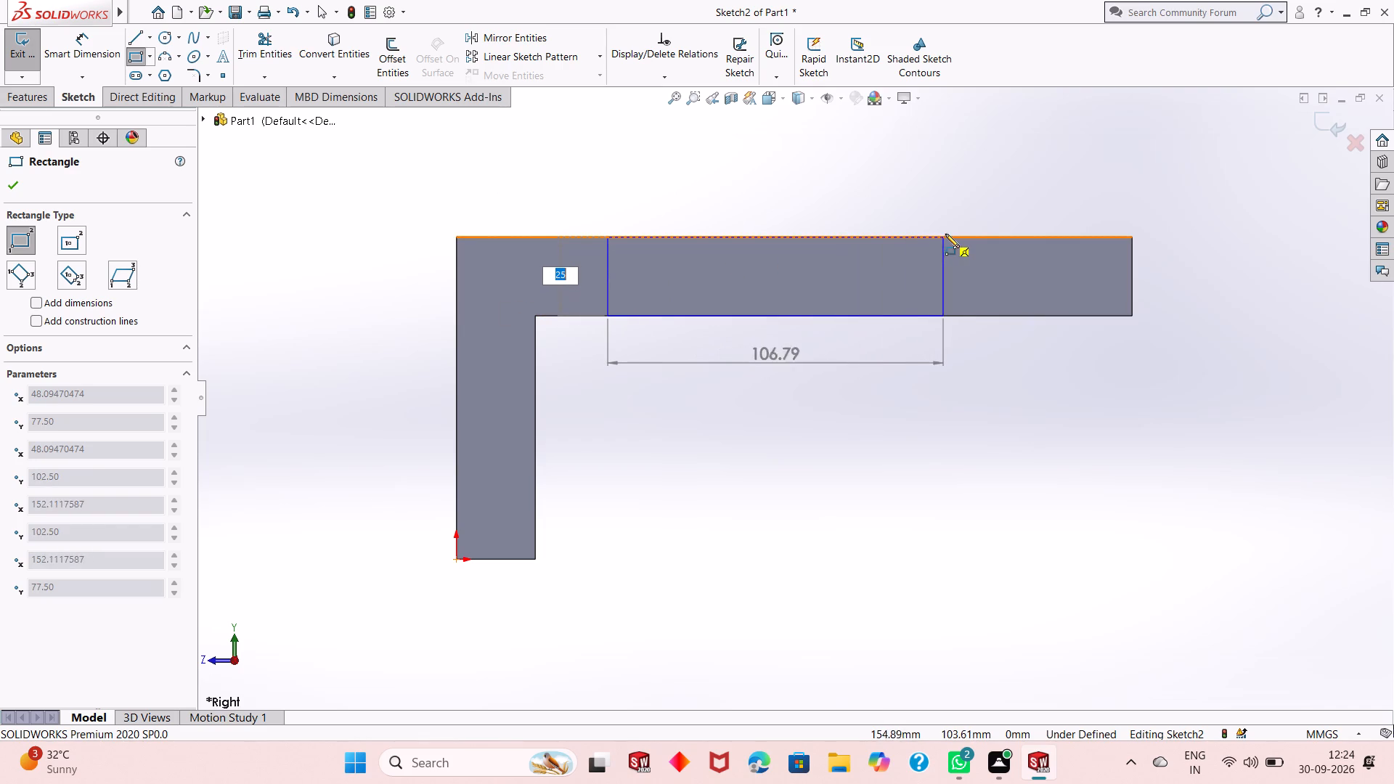
pyautogui.click(1019, 236)
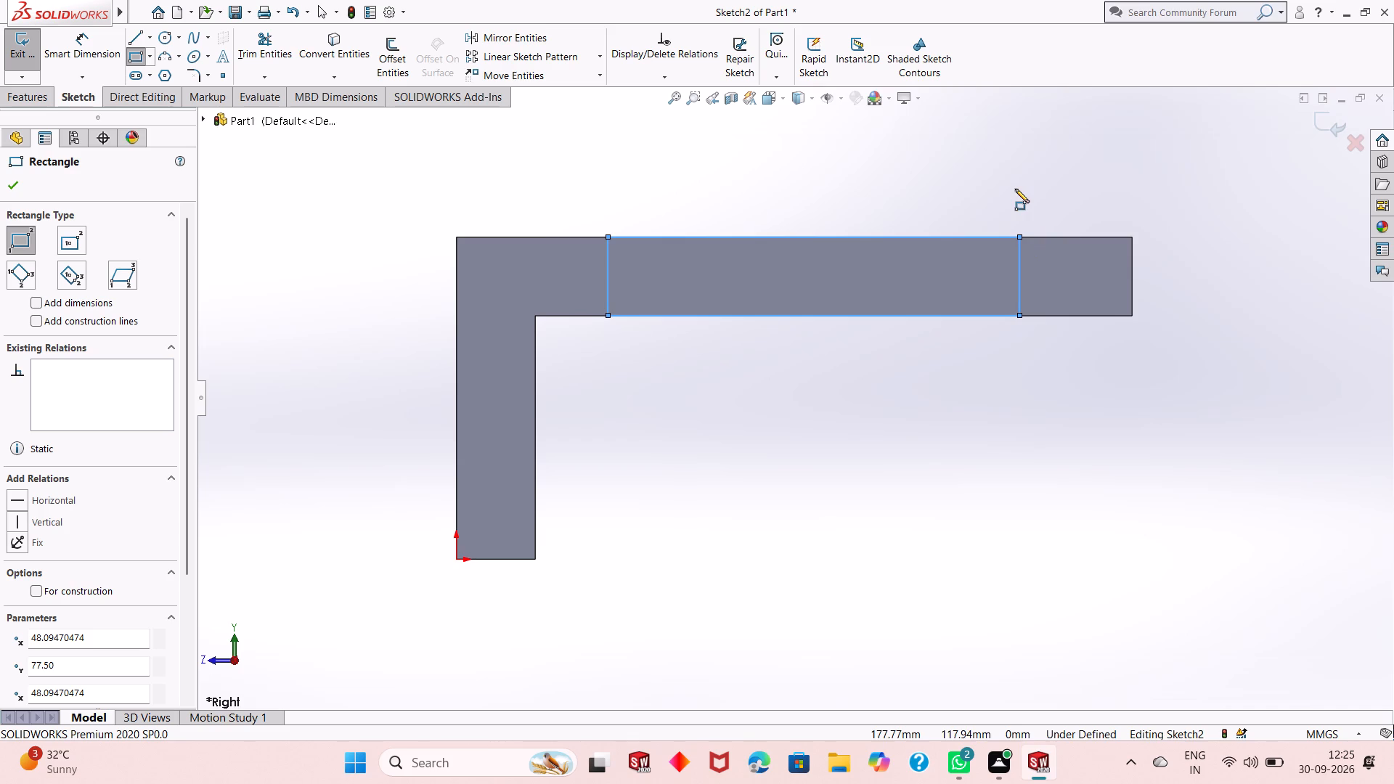
pyautogui.rightClick(1015, 189)
pyautogui.click(1050, 197)
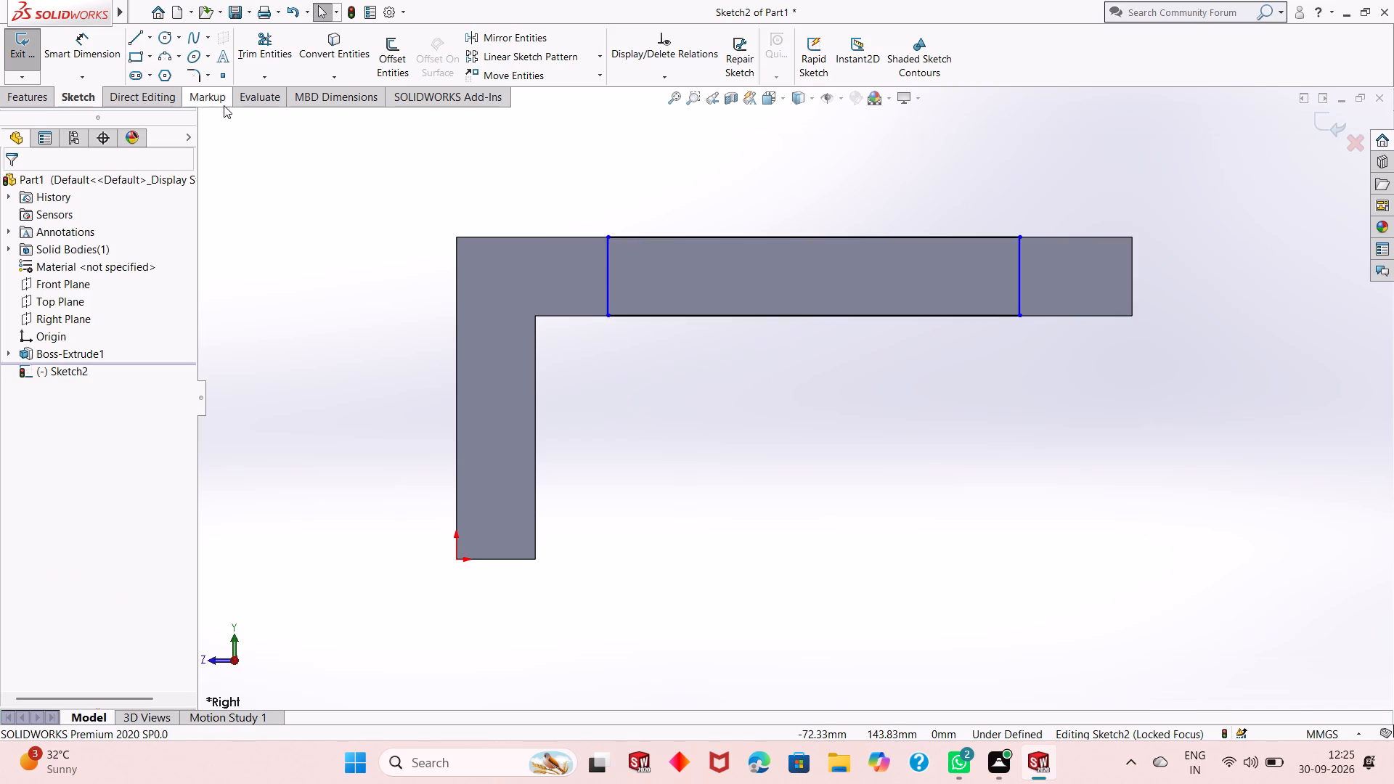
# Dimension the horizontal distance from the L's inner corner to the rectangle's nearest lower corner at 20 mm.
pyautogui.click(108, 65)
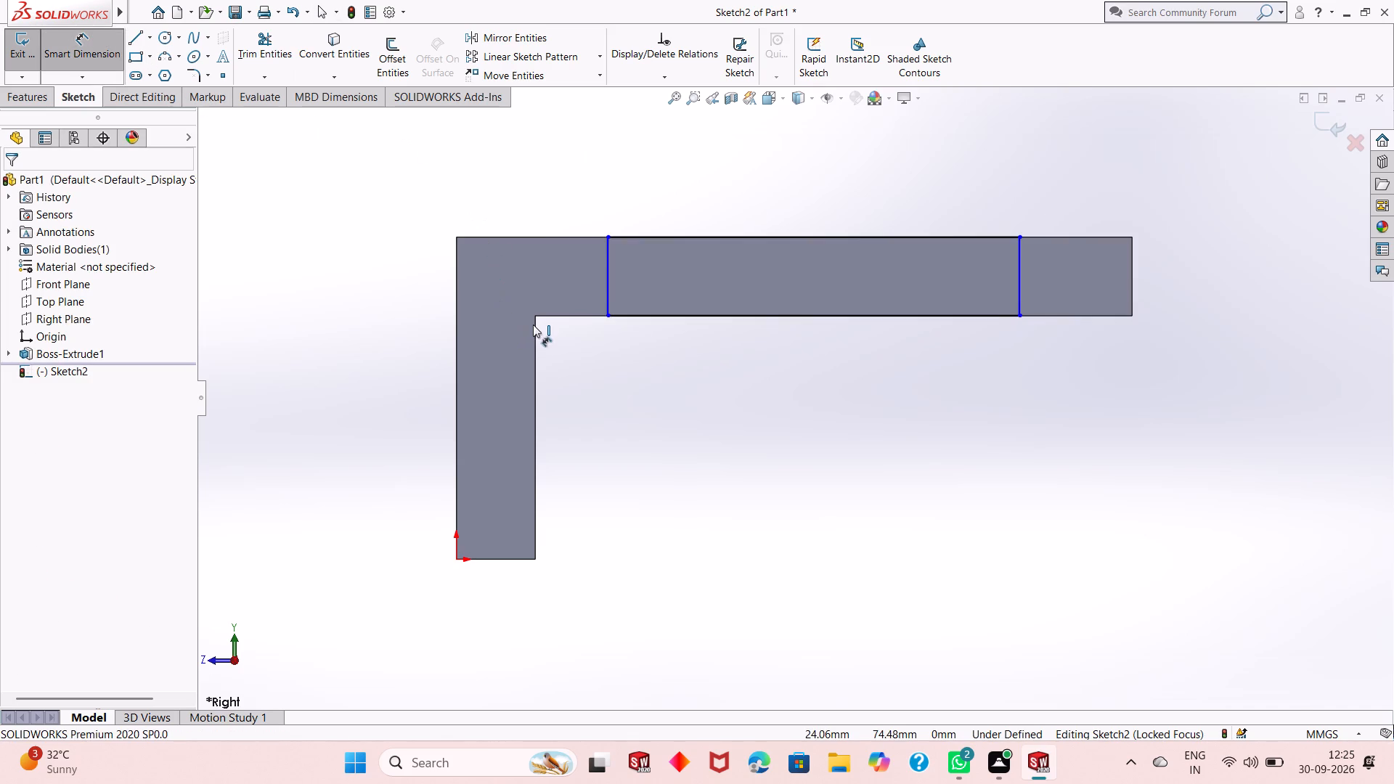
pyautogui.click(533, 317)
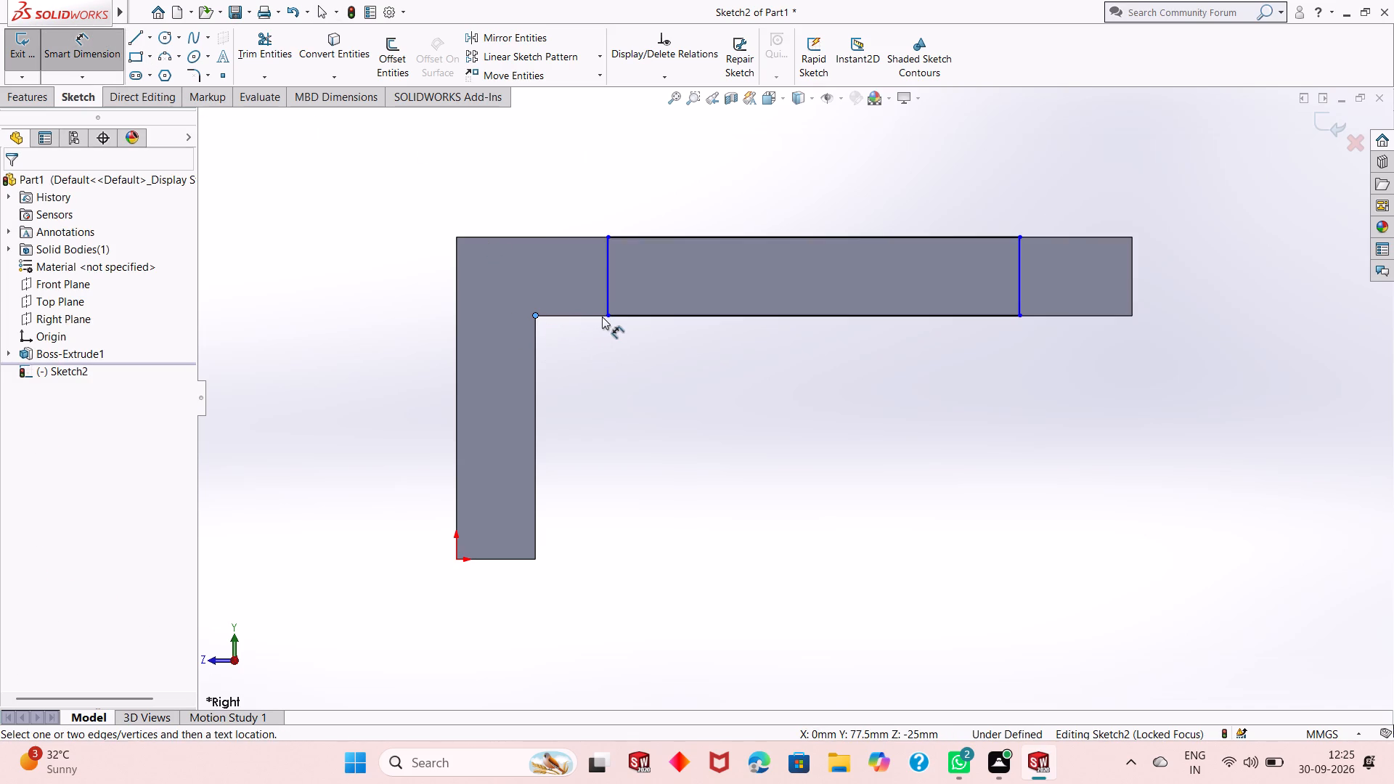
pyautogui.click(606, 317)
pyautogui.click(607, 369)
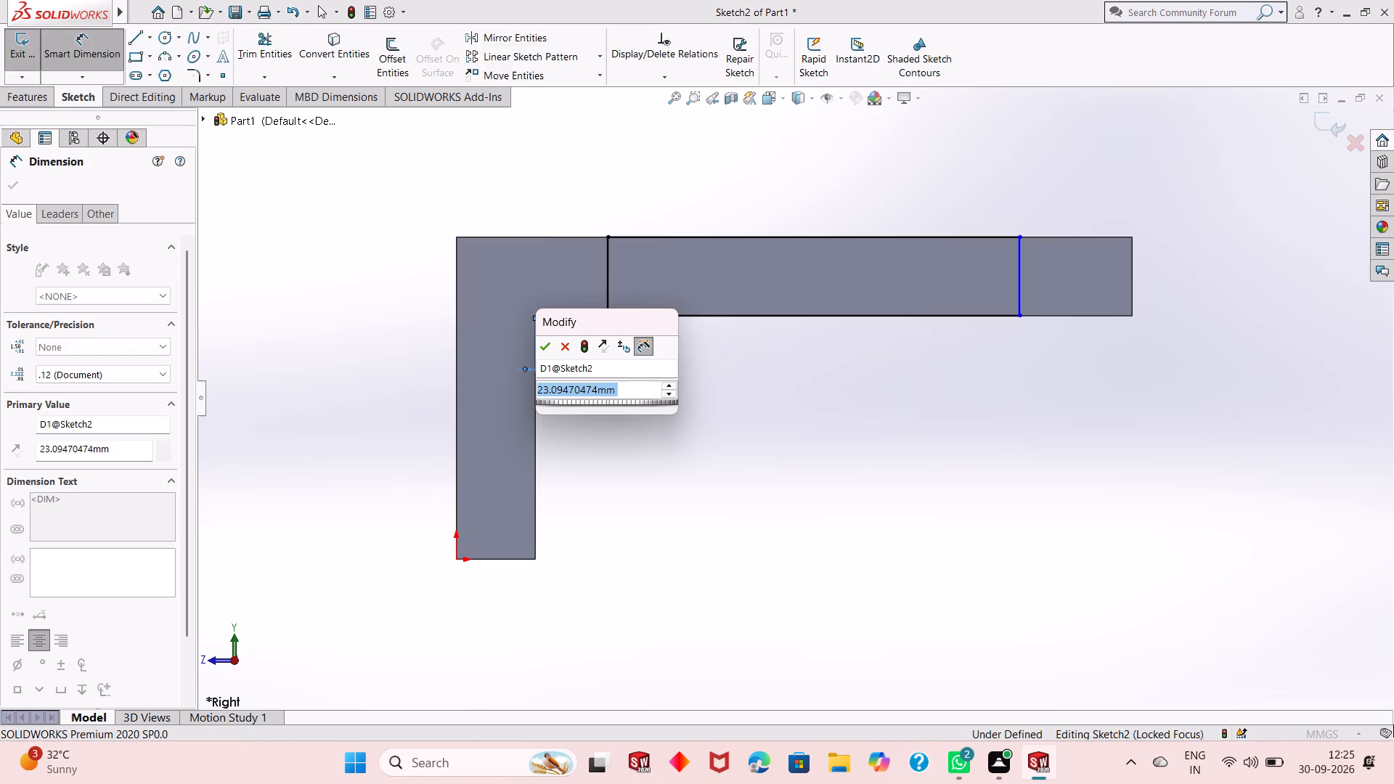
pyautogui.write('20')
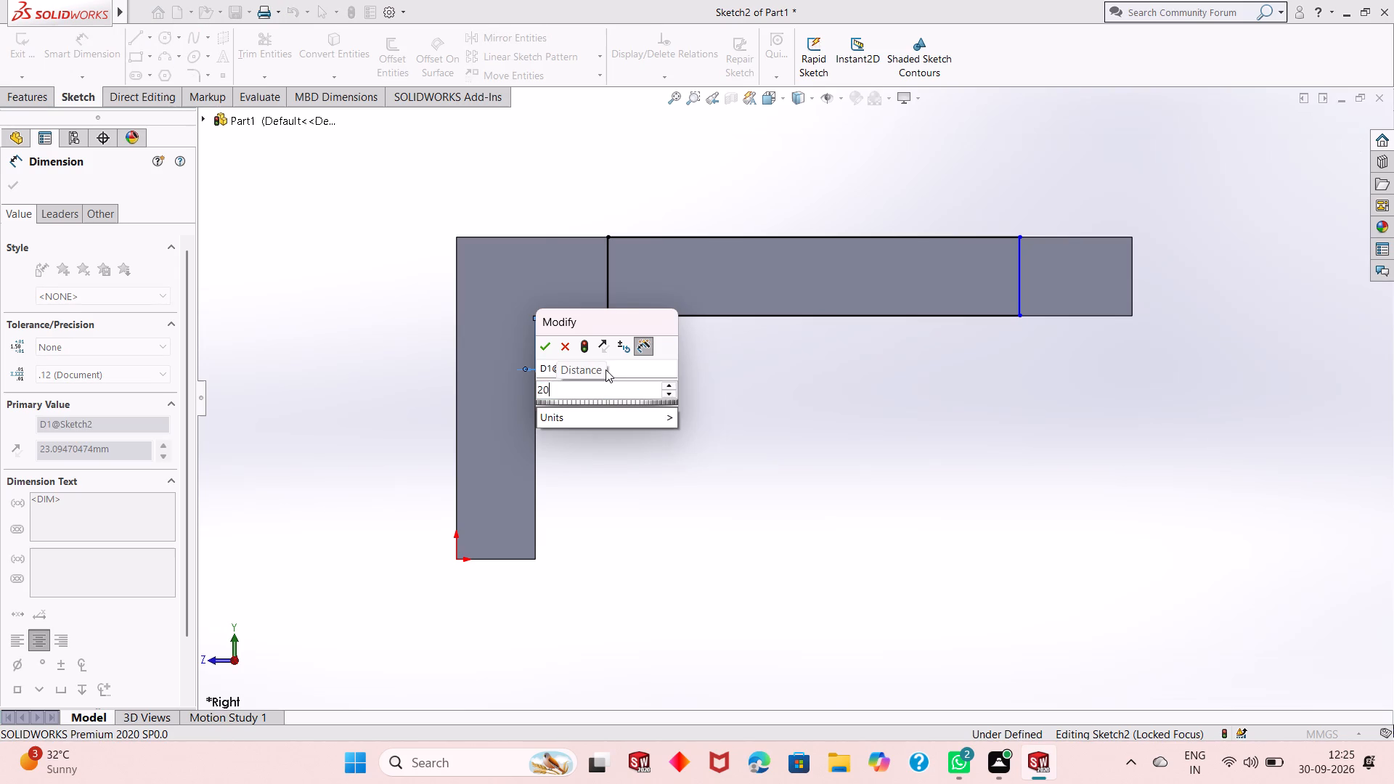
pyautogui.press('Return')
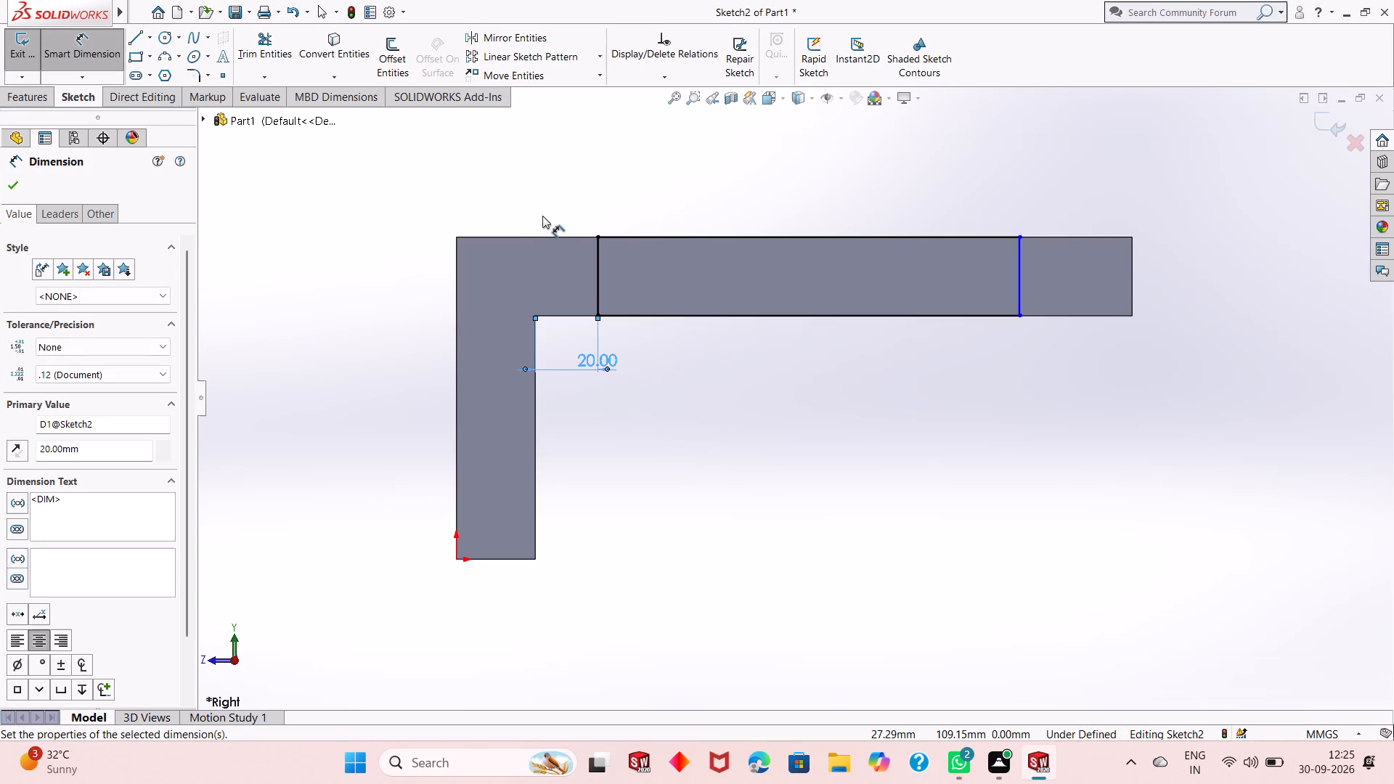
# Set the distance between the L's inner corner and the rectangle to 25 mm.
pyautogui.doubleClick(592, 364)
pyautogui.write('25')
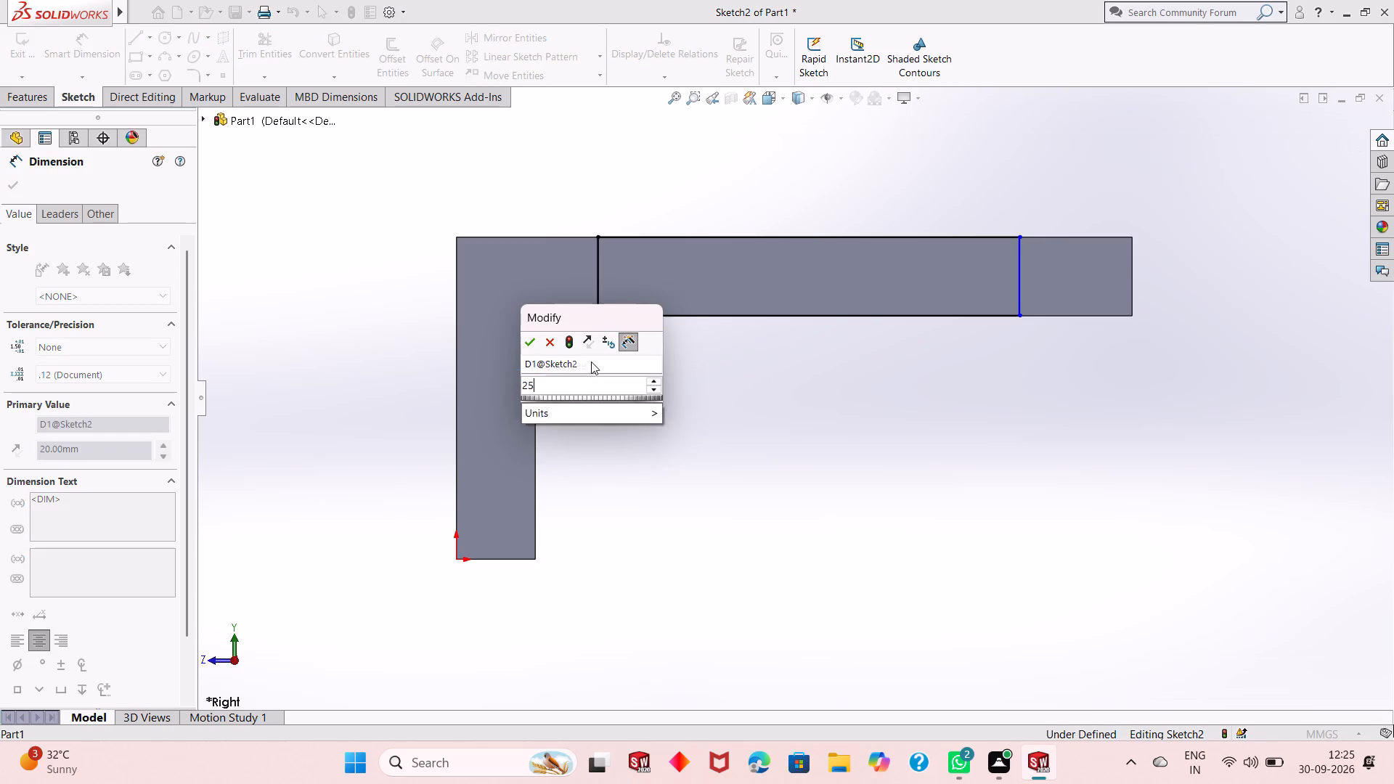
pyautogui.press('Return')
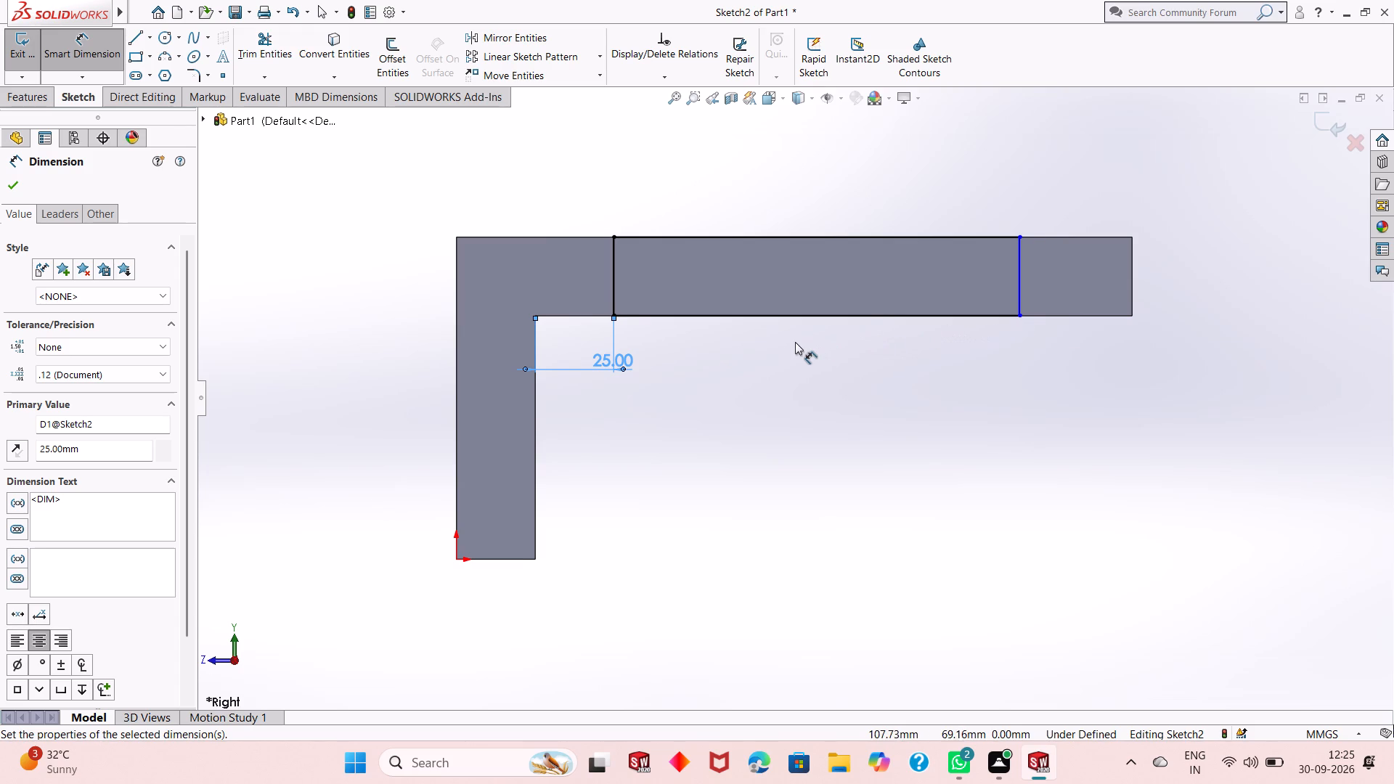
# Examine the rectangle sketch on the arm and the surrounding body faces from several angles.
pyautogui.scroll(2, 794, 343)
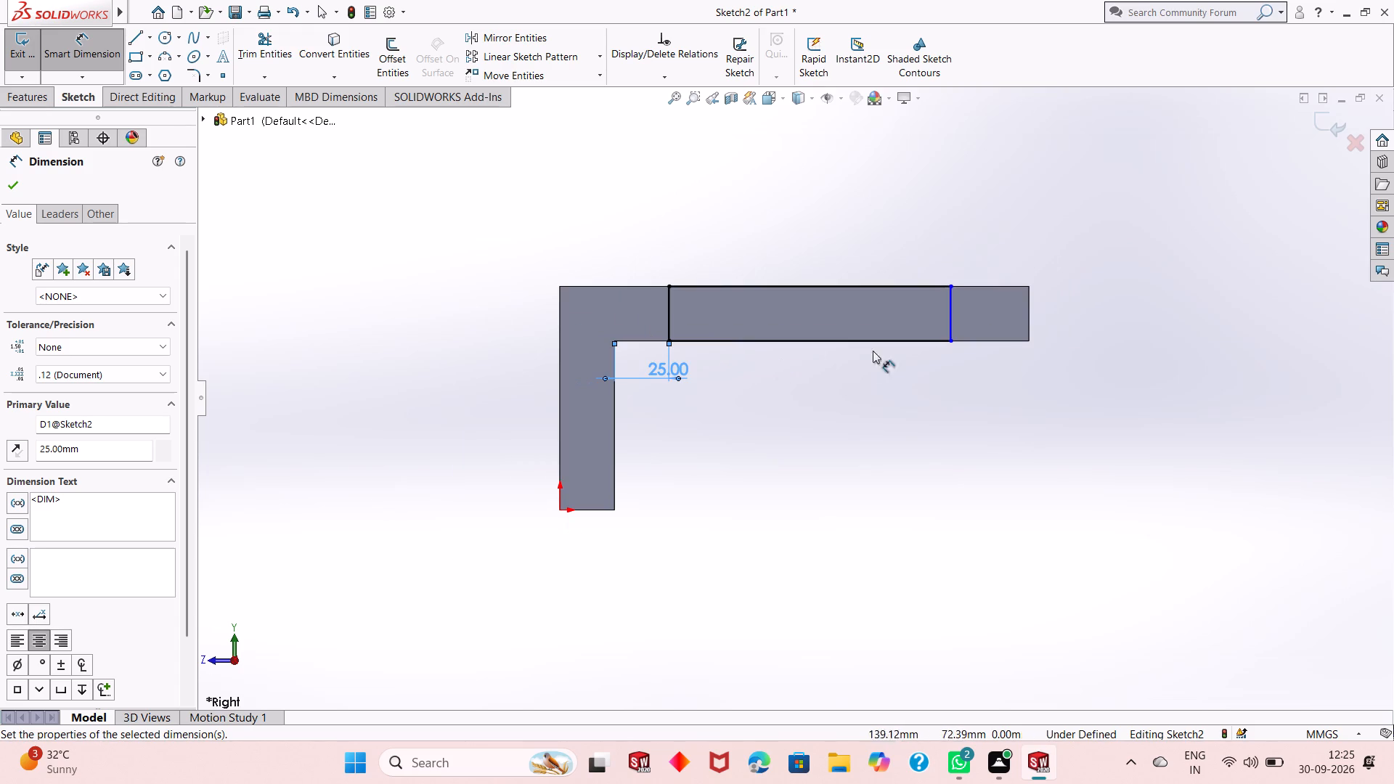
pyautogui.scroll(-1, 1054, 331)
pyautogui.scroll(-1, 753, 349)
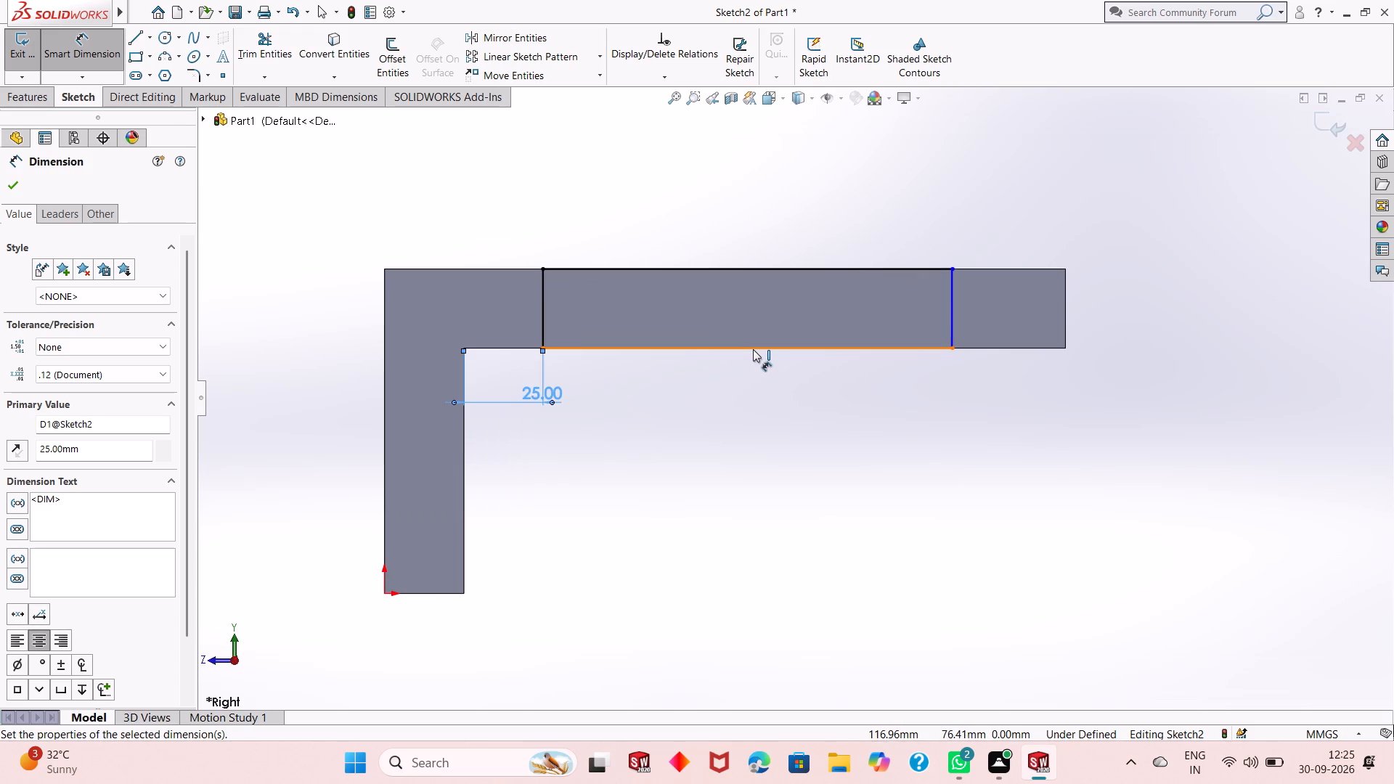
pyautogui.scroll(1, 730, 346)
pyautogui.scroll(-1, 831, 379)
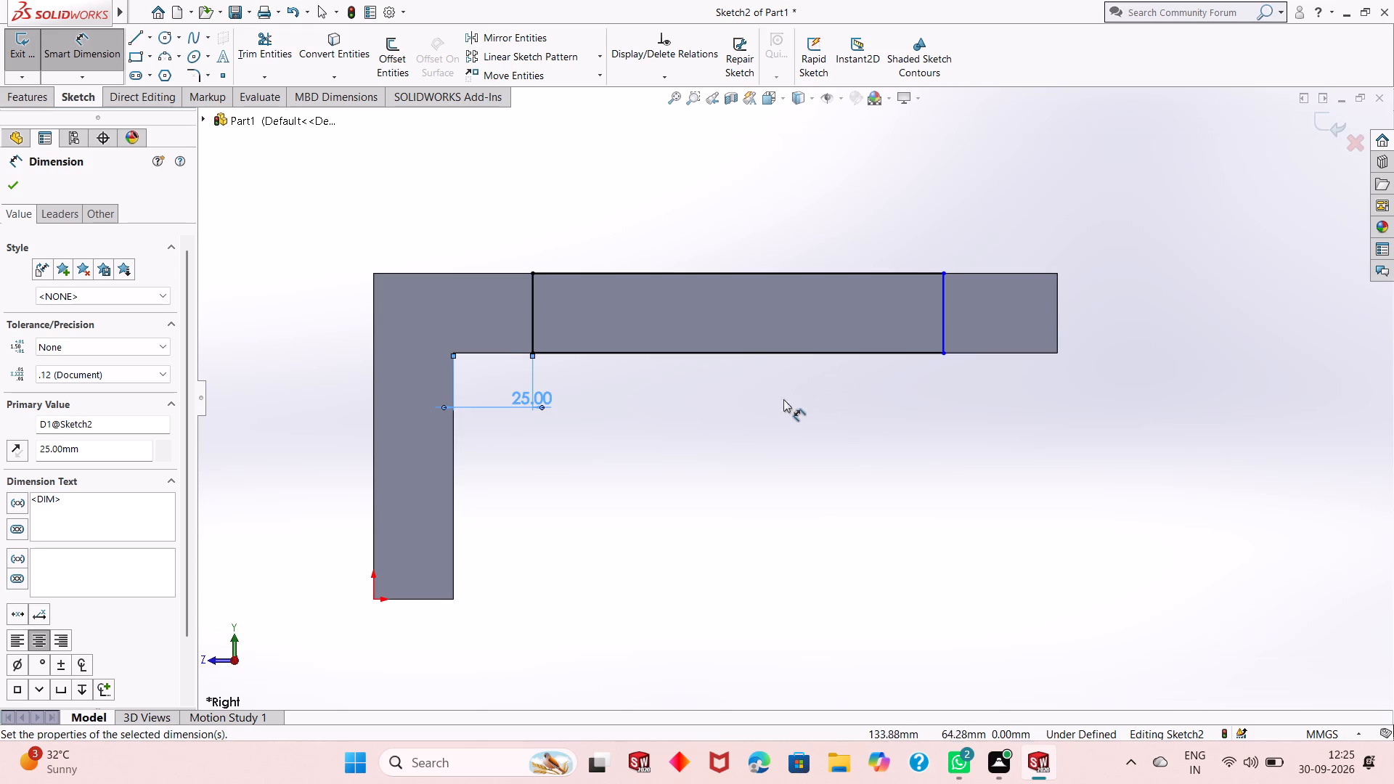
pyautogui.scroll(1, 772, 401)
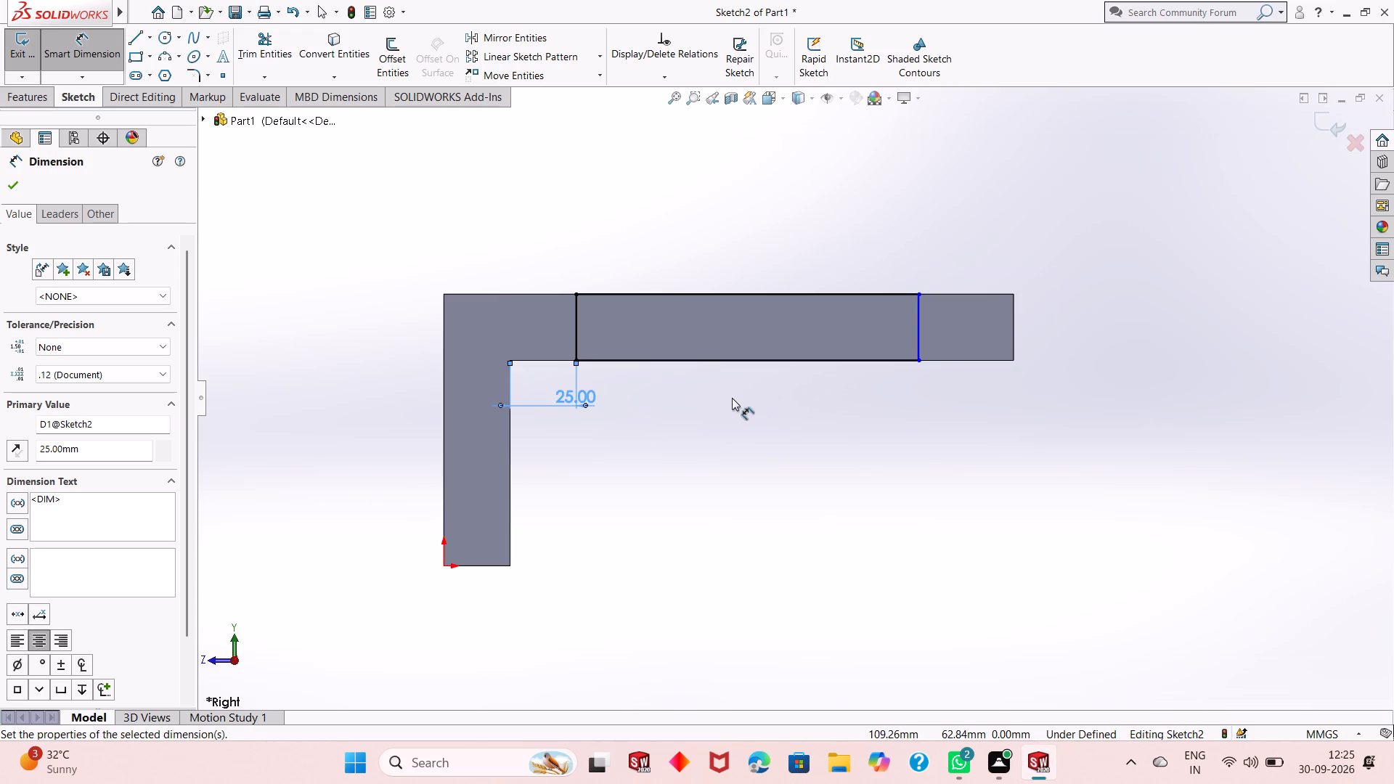
pyautogui.scroll(-1, 732, 398)
pyautogui.moveTo(790, 402); pyautogui.dragTo(765, 428, button='middle')
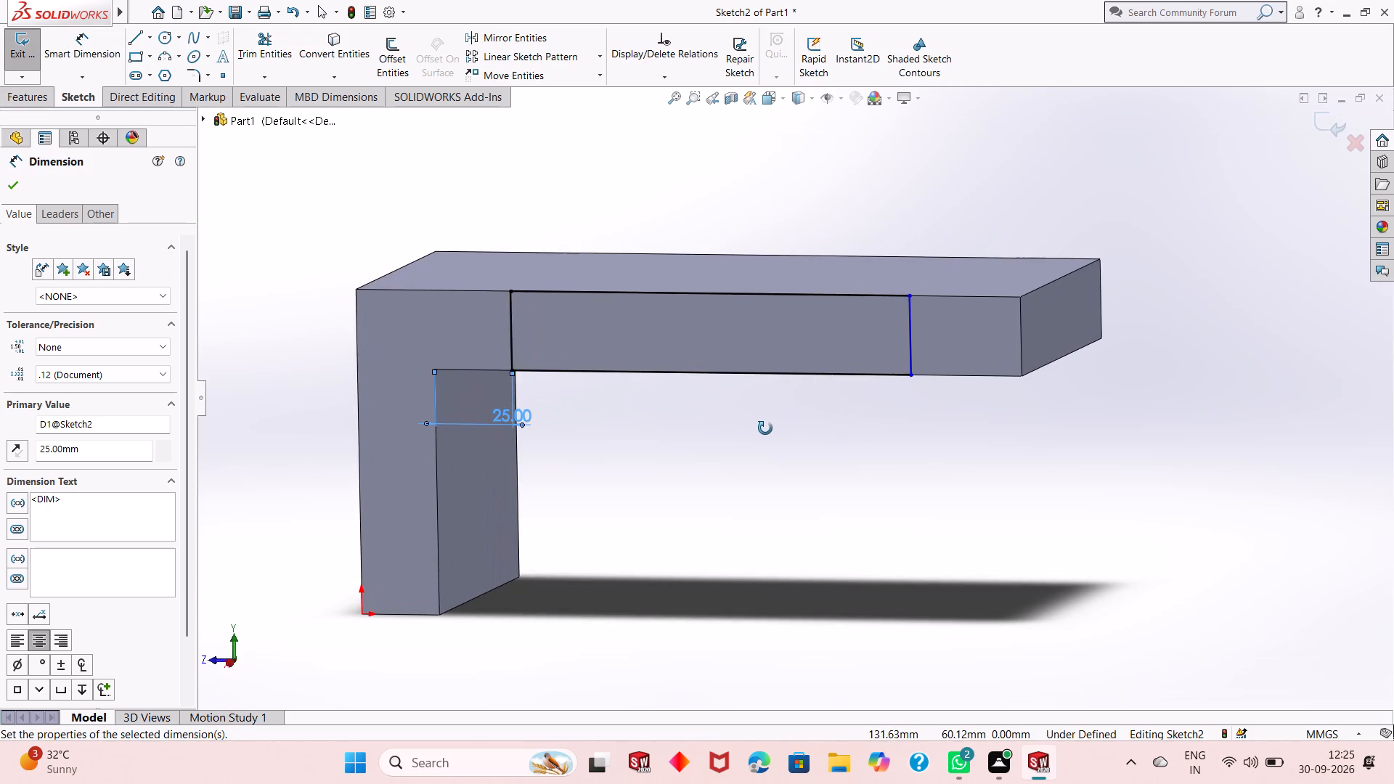
pyautogui.moveTo(765, 428); pyautogui.dragTo(743, 444, button='middle')
pyautogui.scroll(-3, 704, 377)
pyautogui.scroll(4, 704, 377)
pyautogui.scroll(-2, 557, 387)
pyautogui.scroll(1, 557, 387)
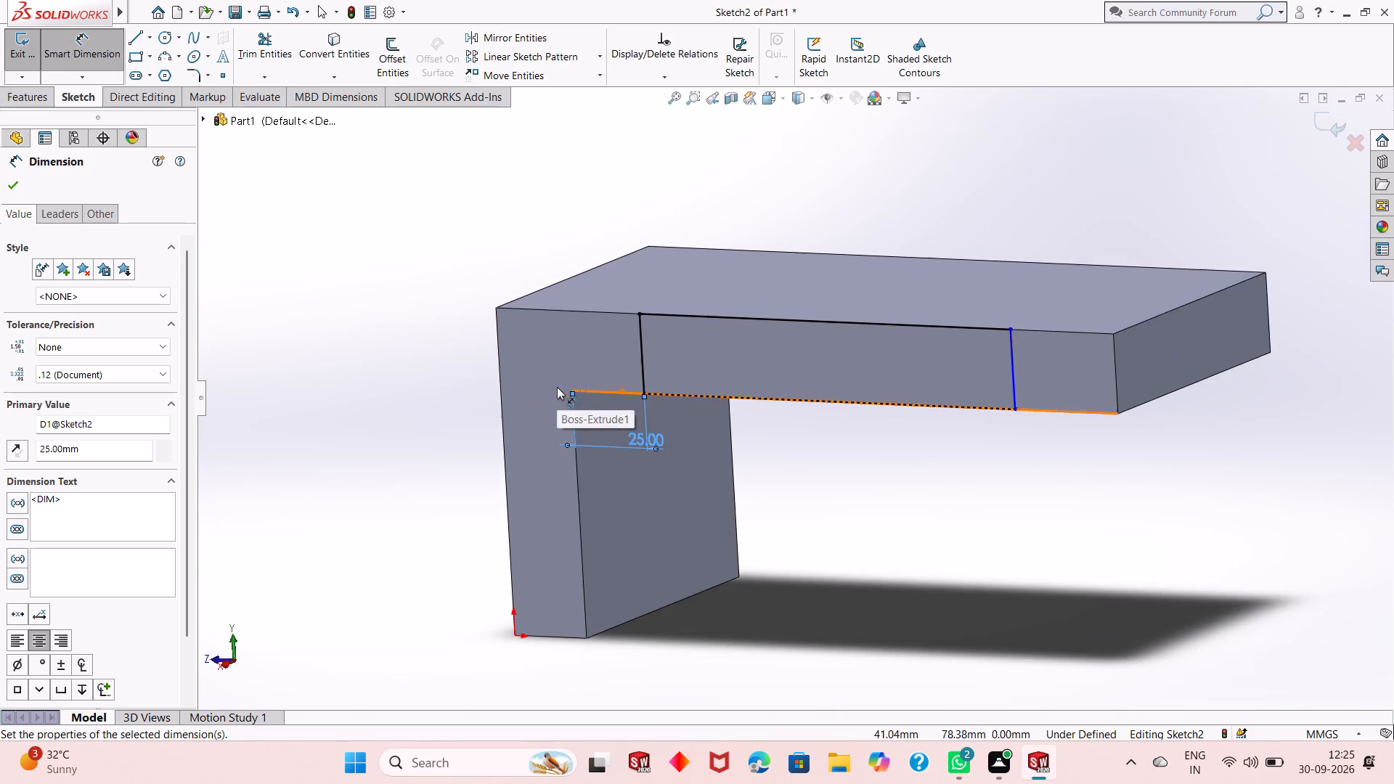
pyautogui.scroll(1, 557, 387)
pyautogui.moveTo(870, 443); pyautogui.dragTo(867, 409, button='middle')
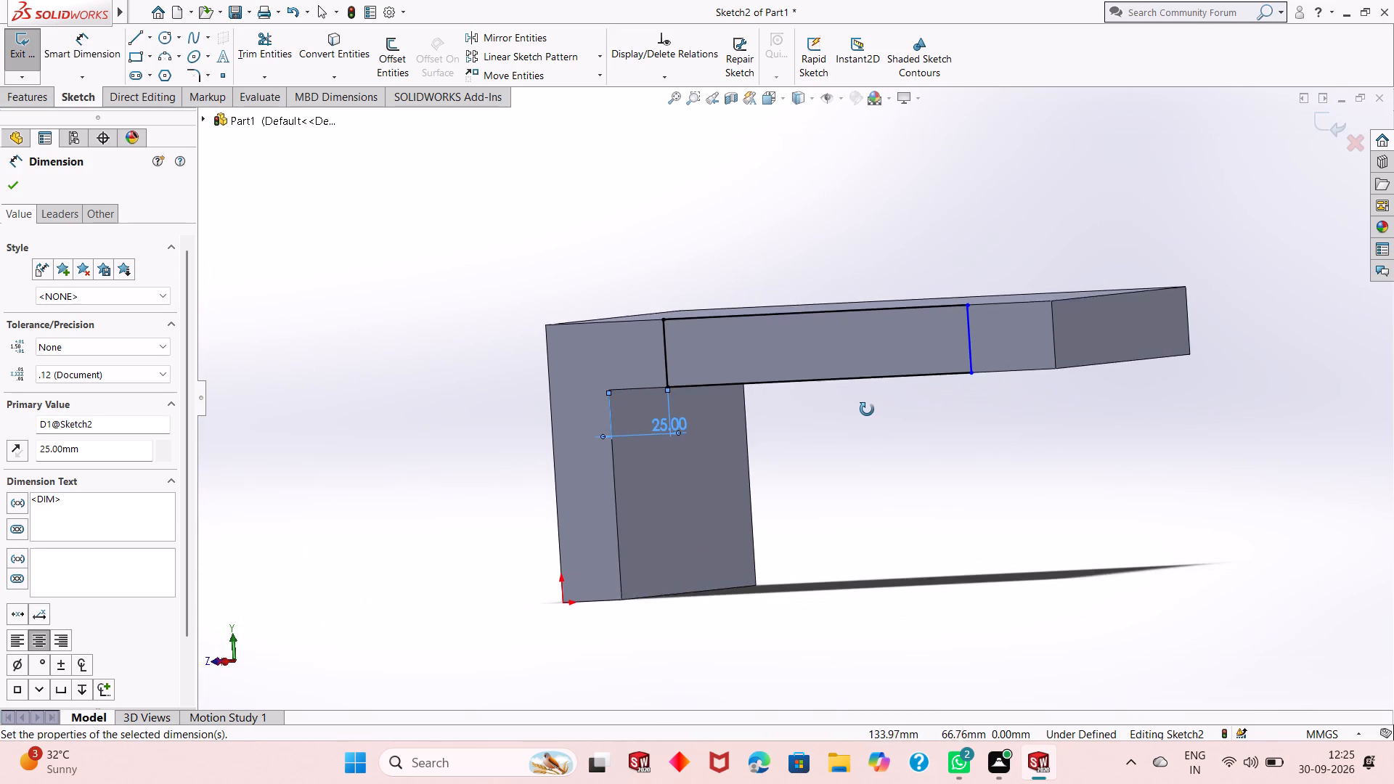
pyautogui.moveTo(867, 409); pyautogui.dragTo(859, 407, button='middle')
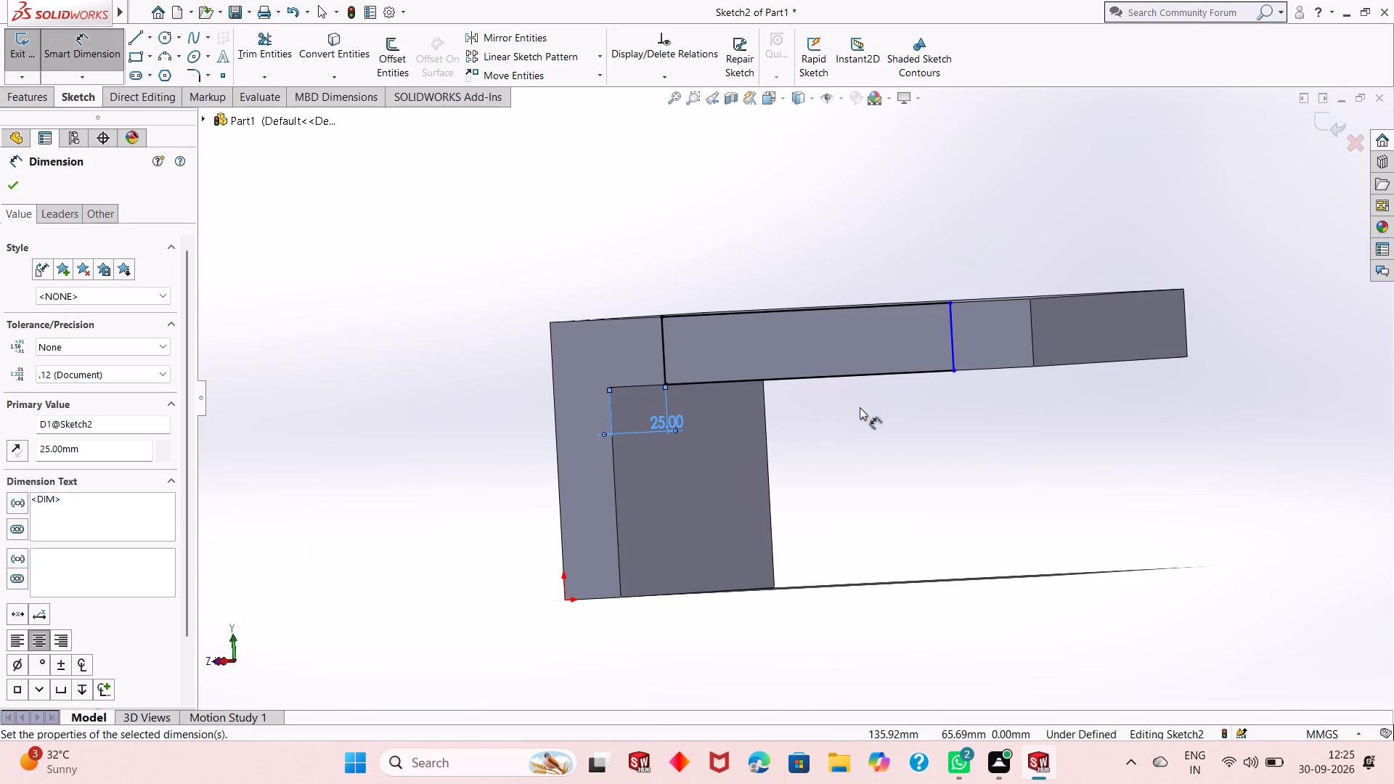
pyautogui.moveTo(894, 415); pyautogui.dragTo(738, 486, button='middle')
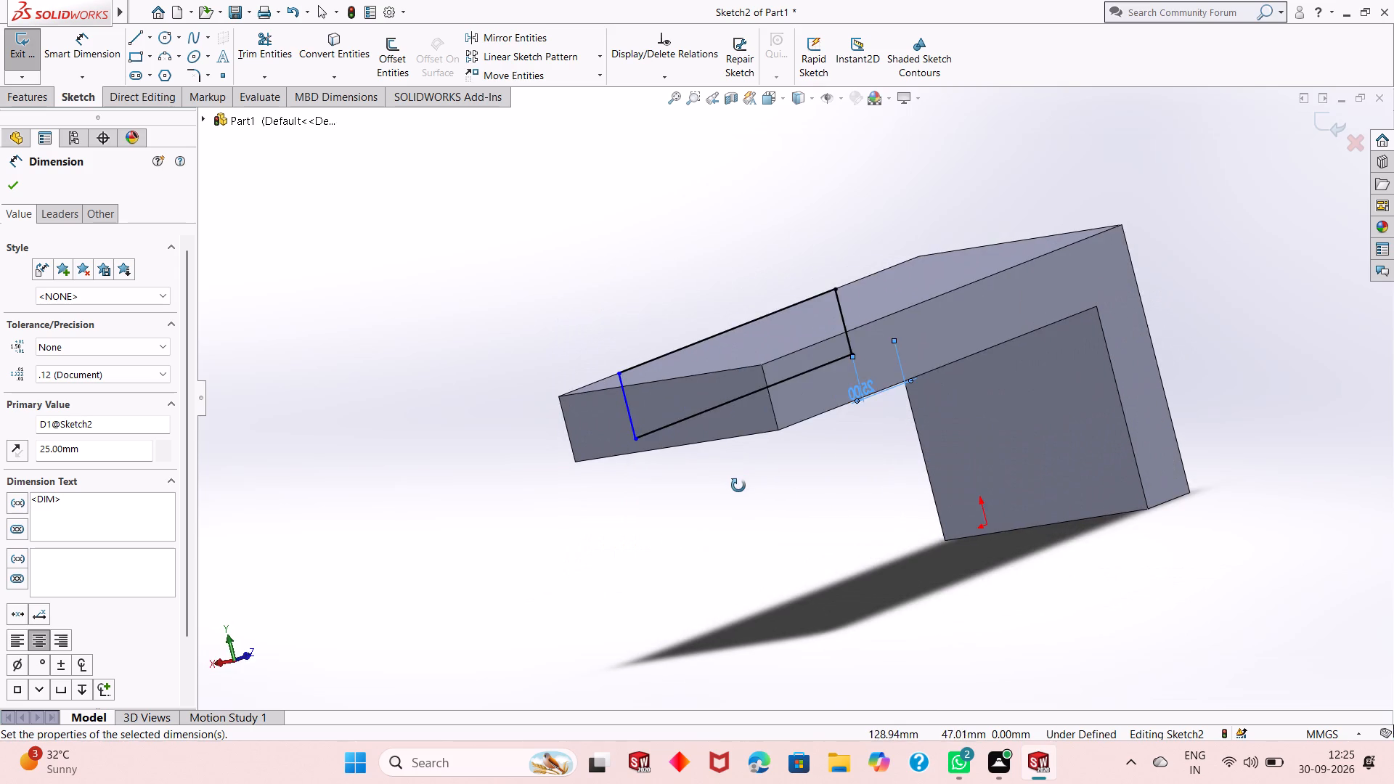
pyautogui.moveTo(738, 486); pyautogui.dragTo(1028, 433, button='middle')
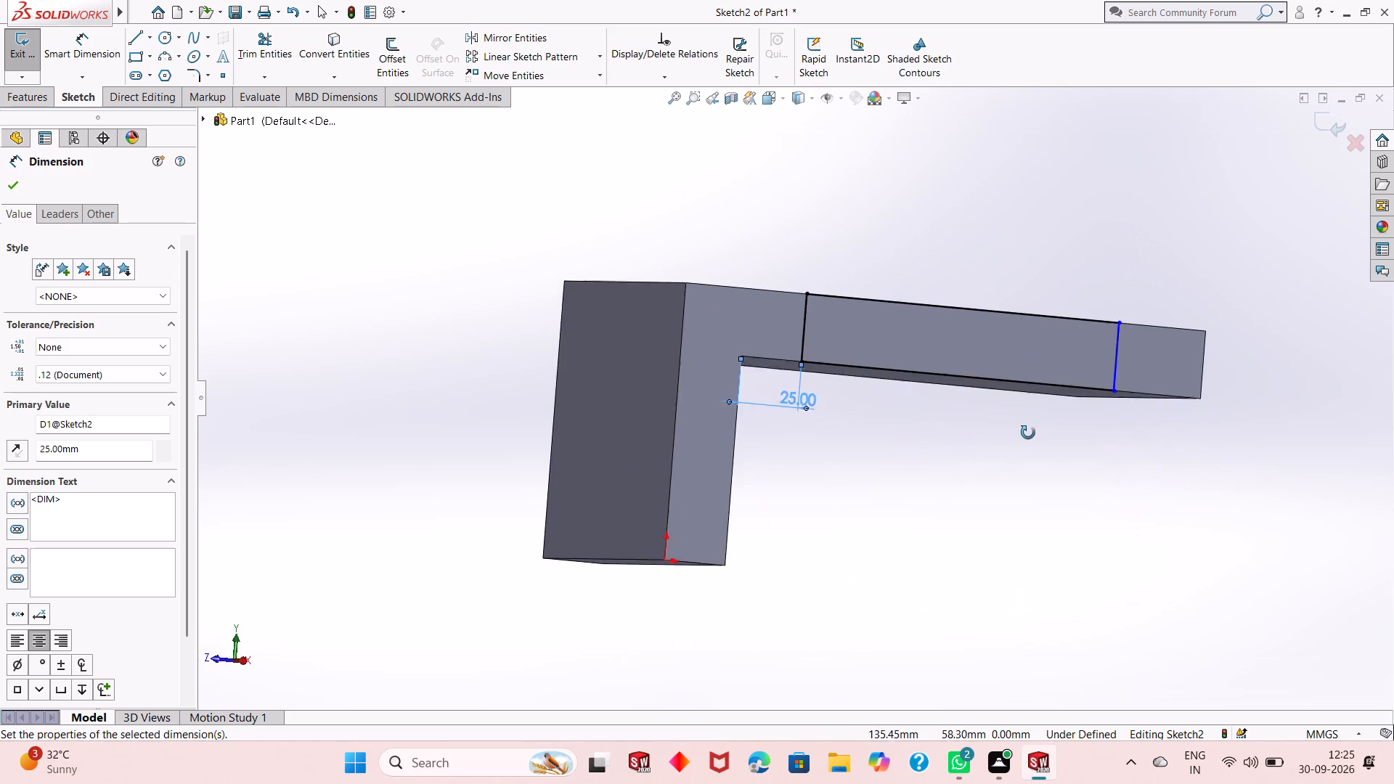
# Inspect the rectangle sketch, the underside of the arm and the surrounding L-body faces close up and from several angles.
pyautogui.moveTo(1028, 433); pyautogui.dragTo(1049, 502, button='middle')
pyautogui.scroll(1, 1047, 500)
pyautogui.scroll(-4, 1025, 385)
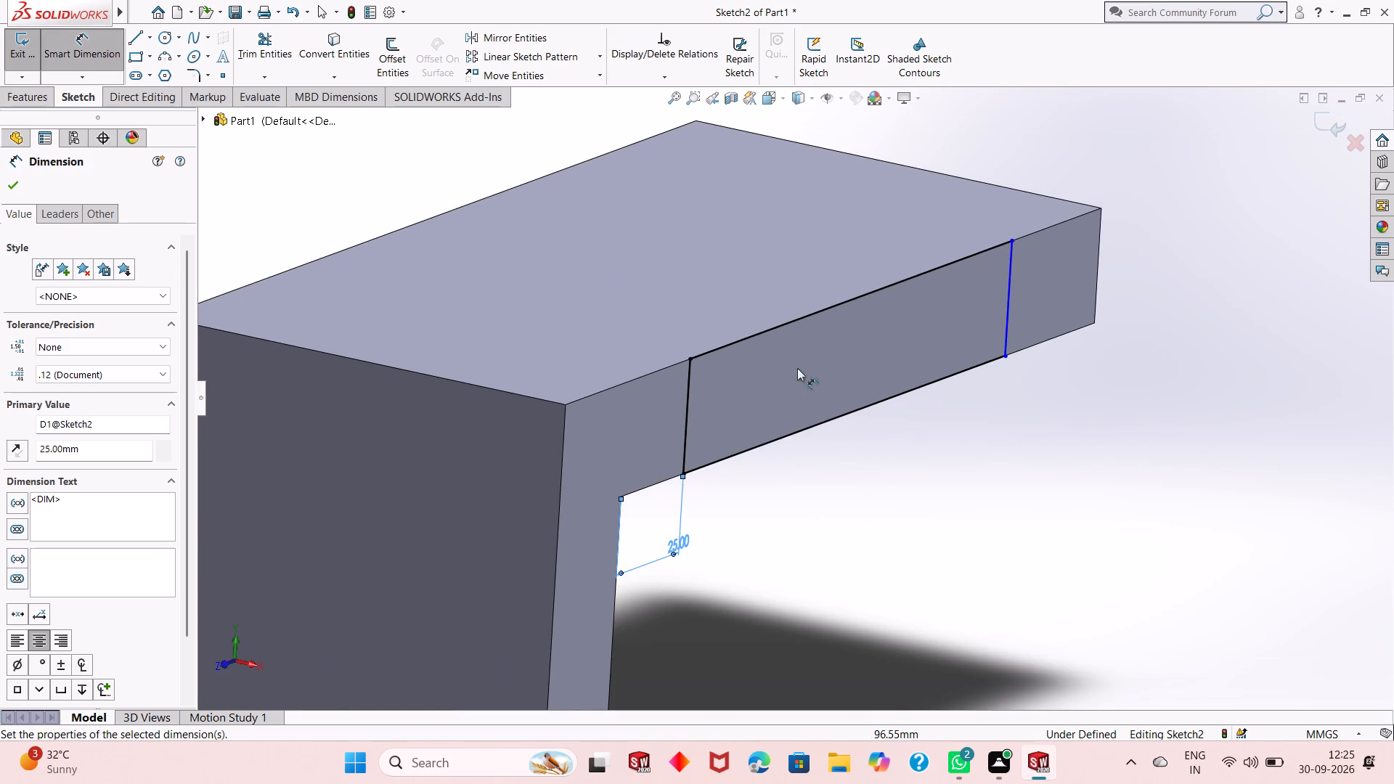
pyautogui.scroll(-4, 739, 362)
pyautogui.scroll(2, 815, 407)
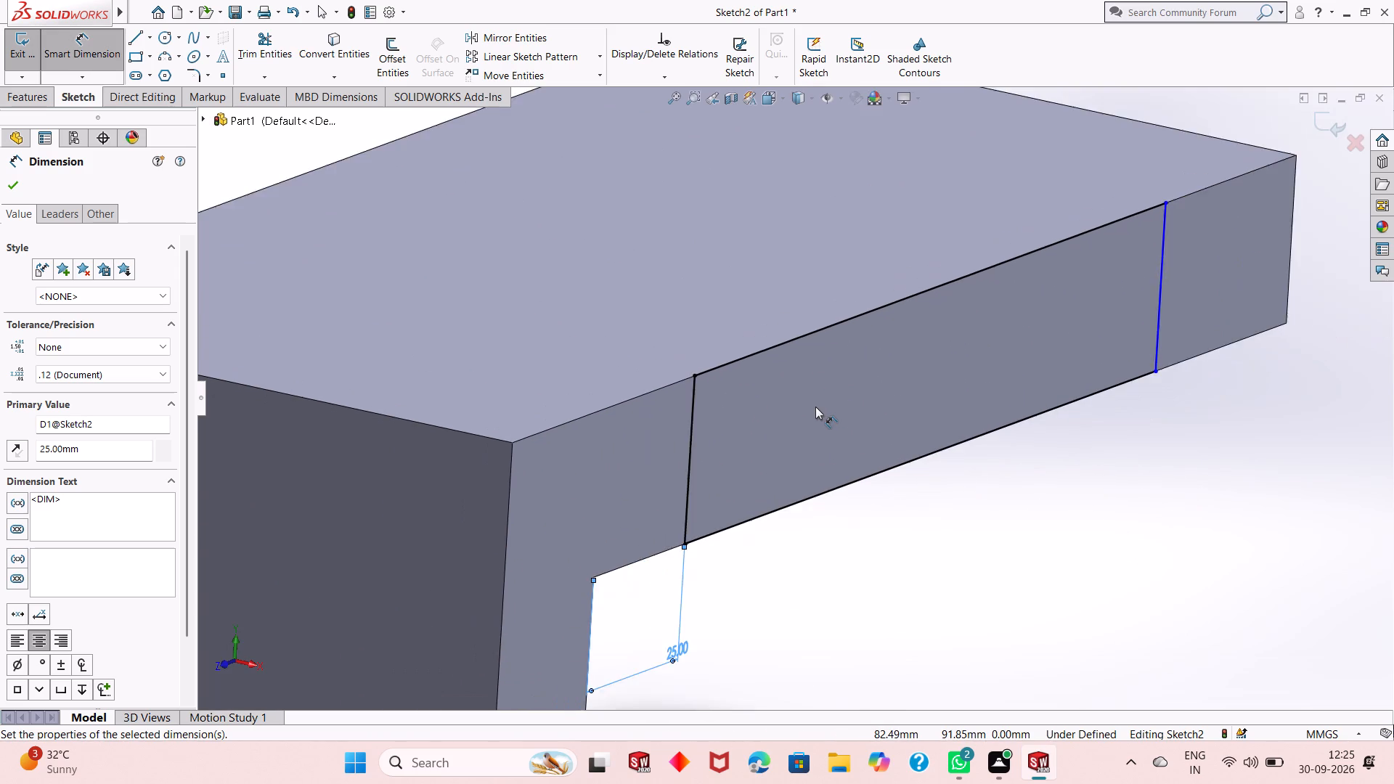
pyautogui.scroll(6, 815, 407)
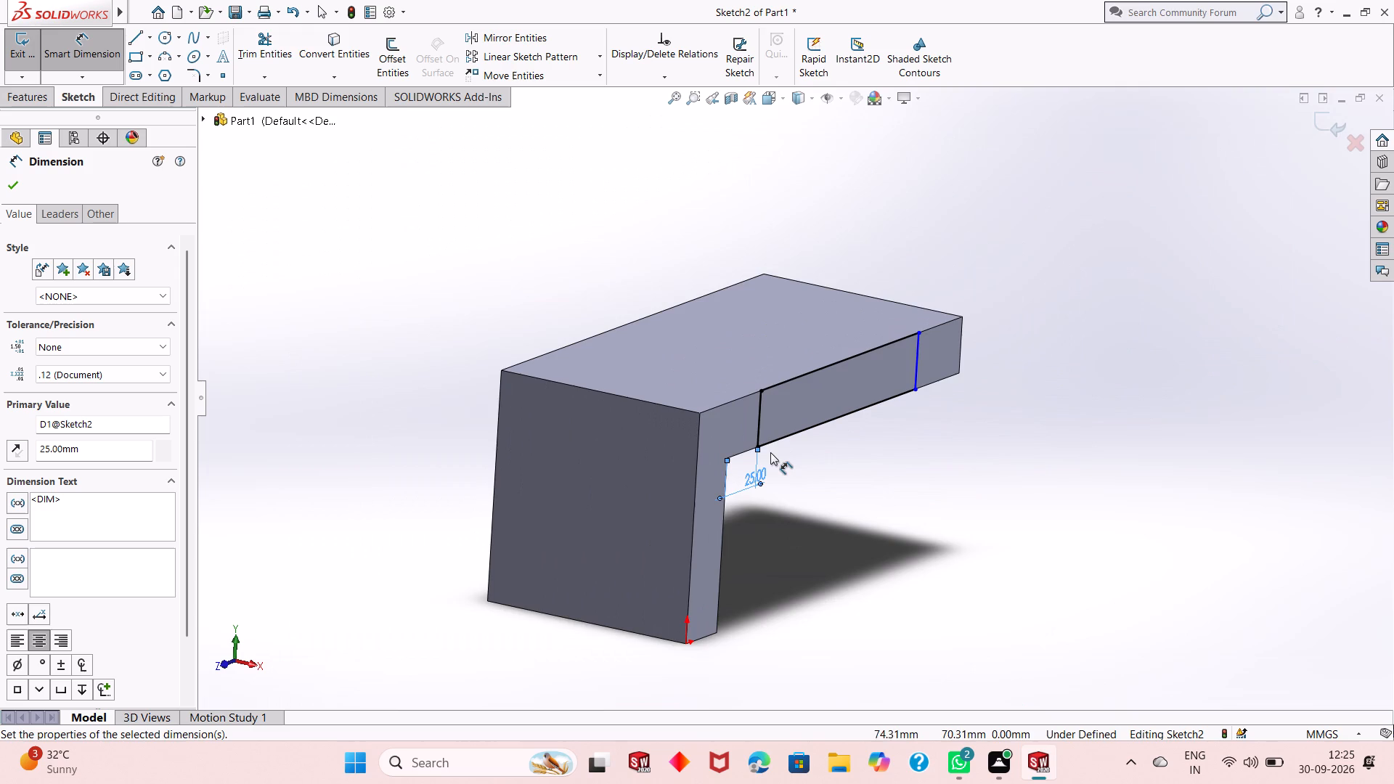
pyautogui.scroll(-3, 761, 452)
pyautogui.scroll(-2, 908, 312)
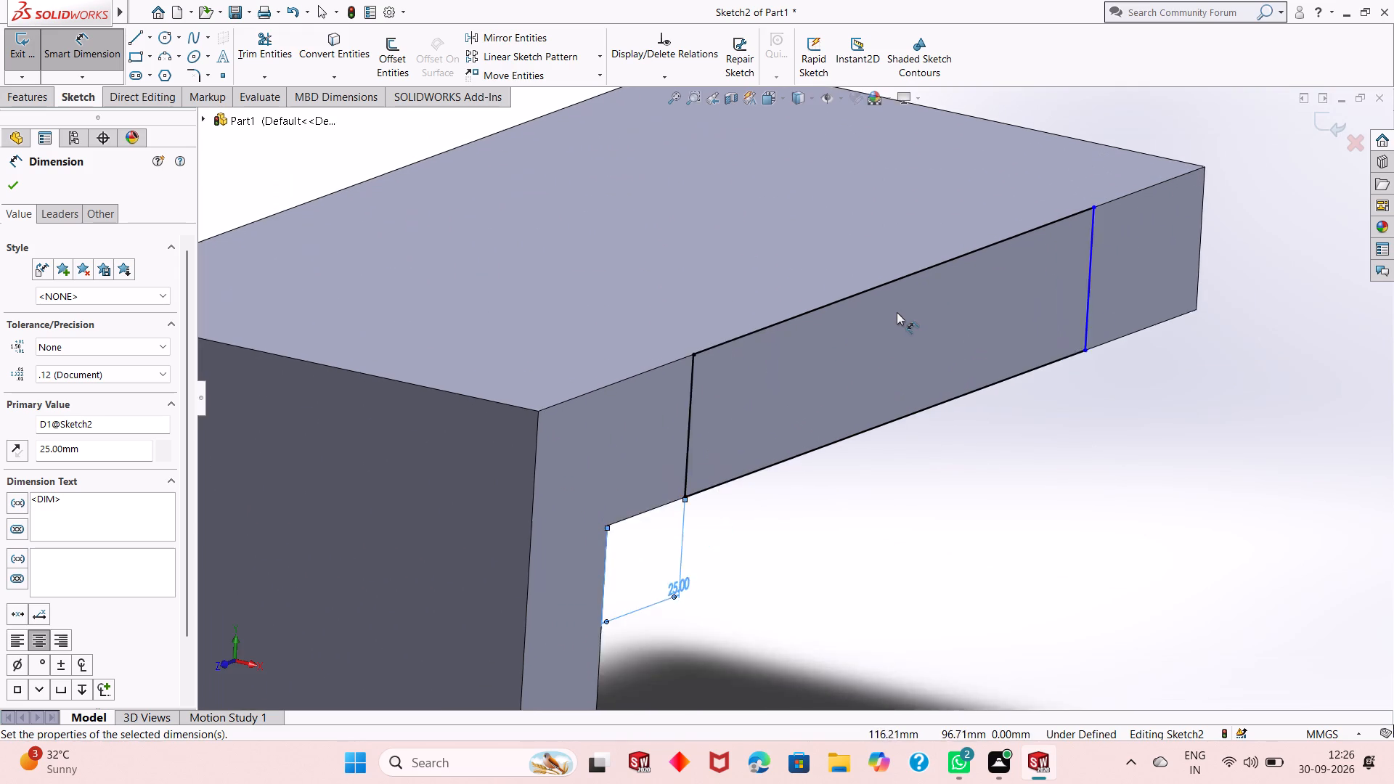
pyautogui.scroll(-2, 897, 312)
pyautogui.scroll(9, 896, 322)
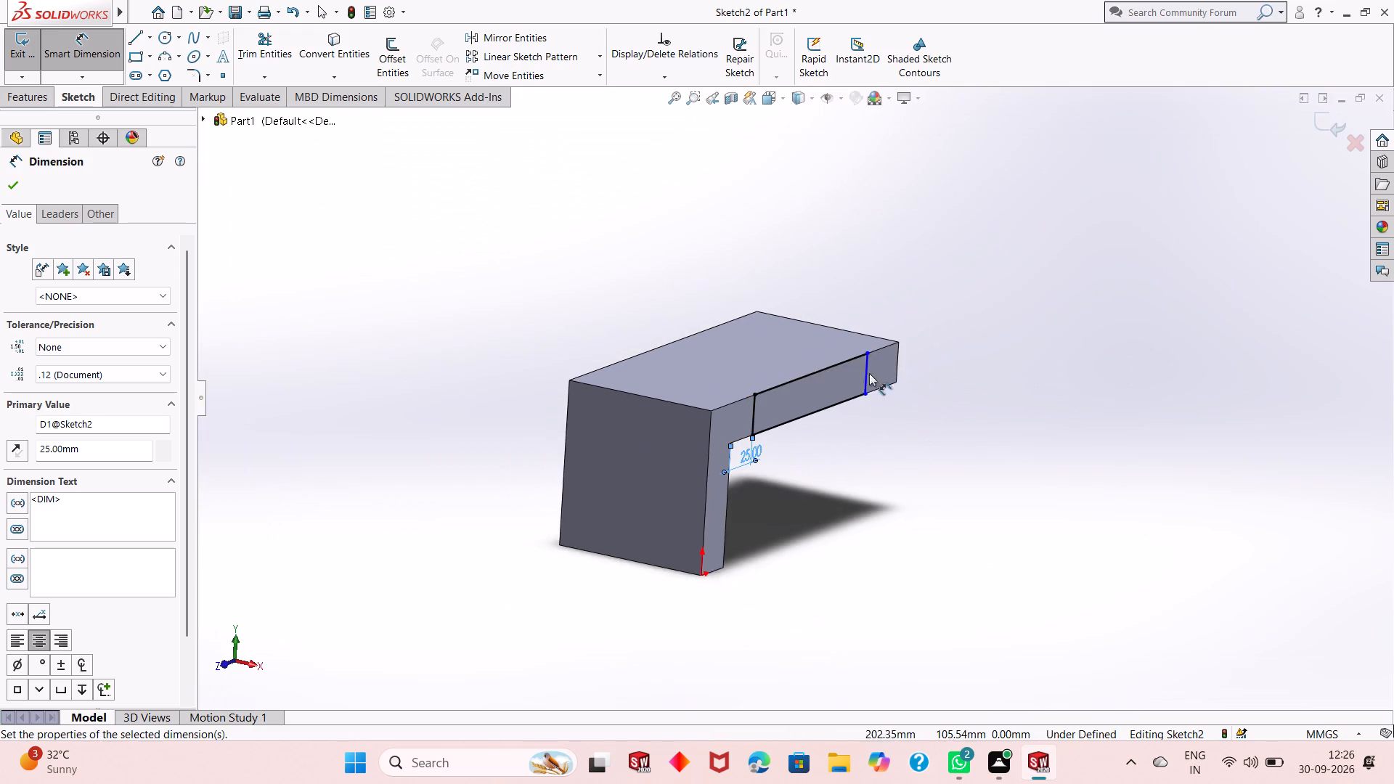
pyautogui.scroll(-4, 757, 410)
pyautogui.moveTo(874, 491); pyautogui.dragTo(874, 435, button='middle')
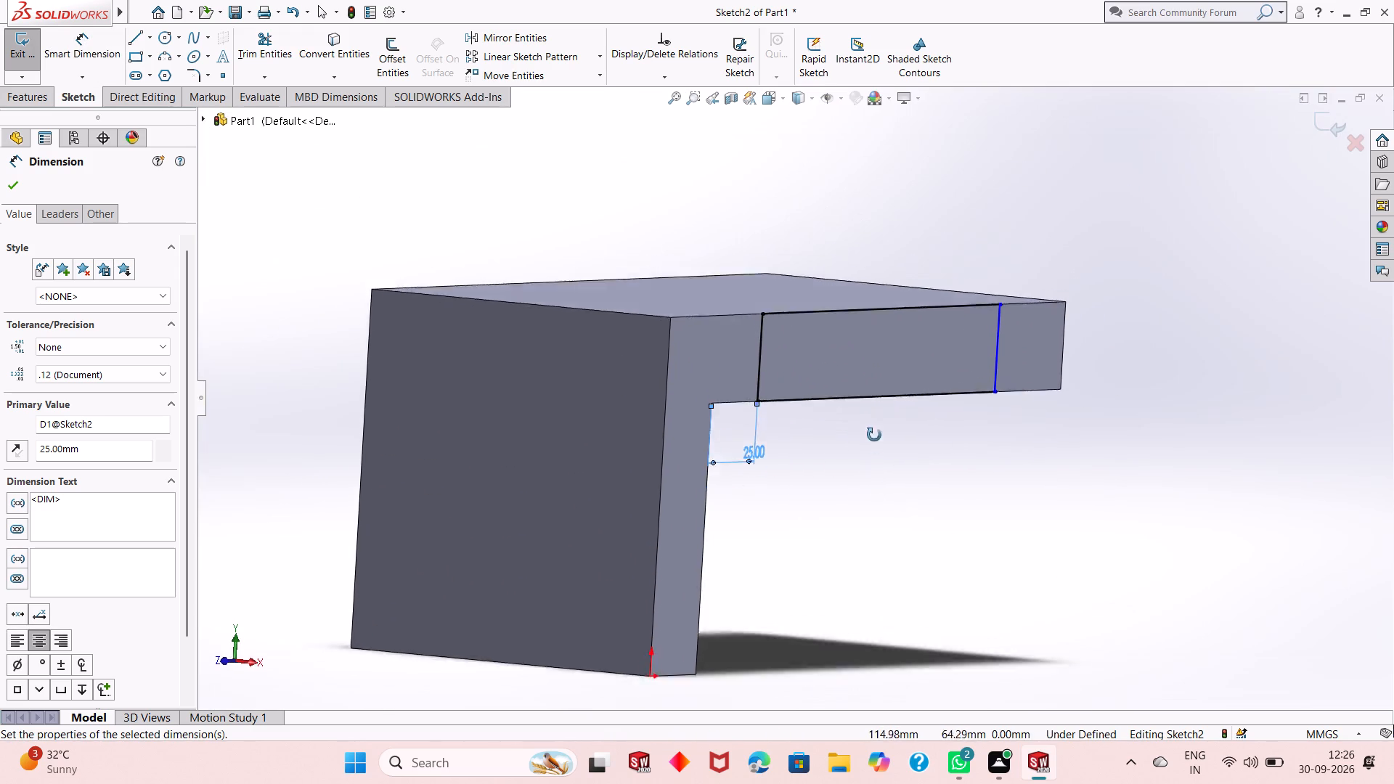
pyautogui.moveTo(874, 435); pyautogui.dragTo(678, 437, button='middle')
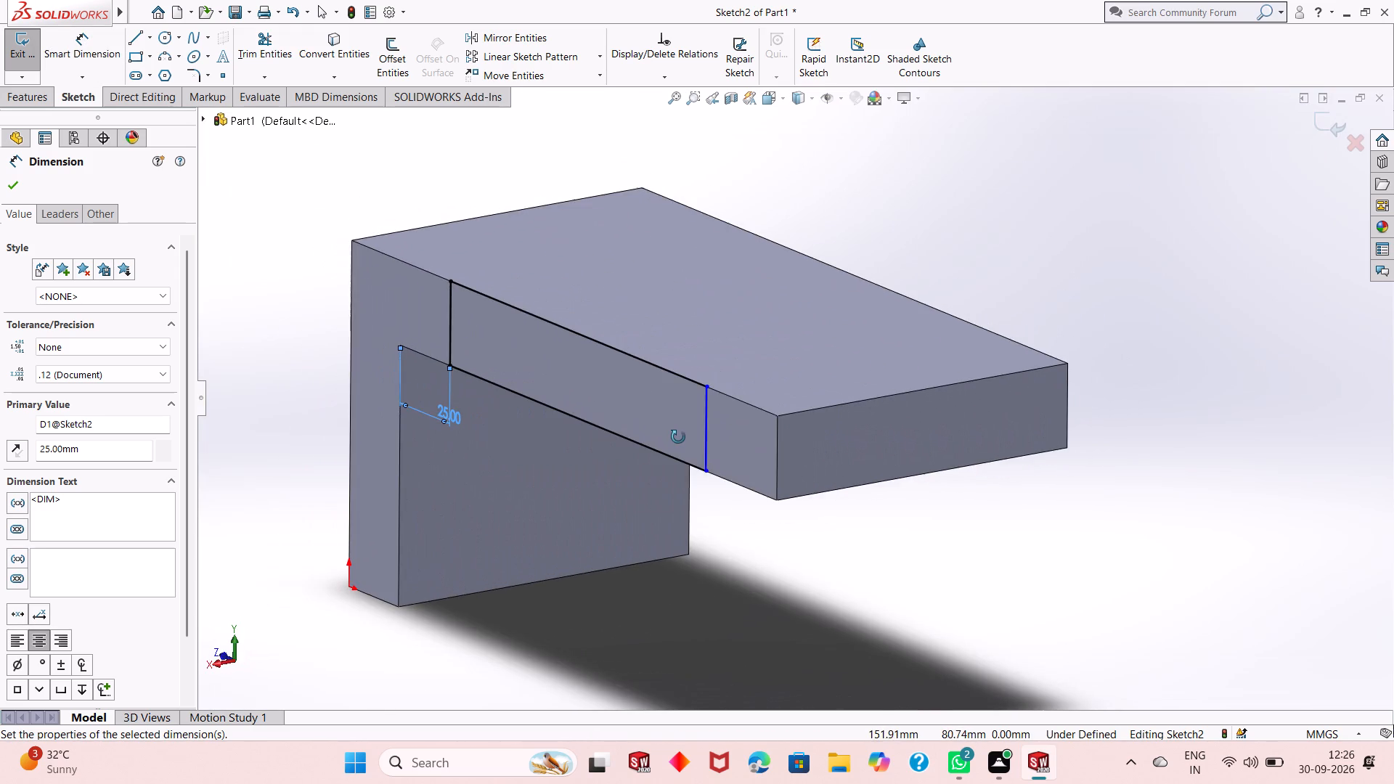
pyautogui.moveTo(678, 437); pyautogui.dragTo(888, 355, button='middle')
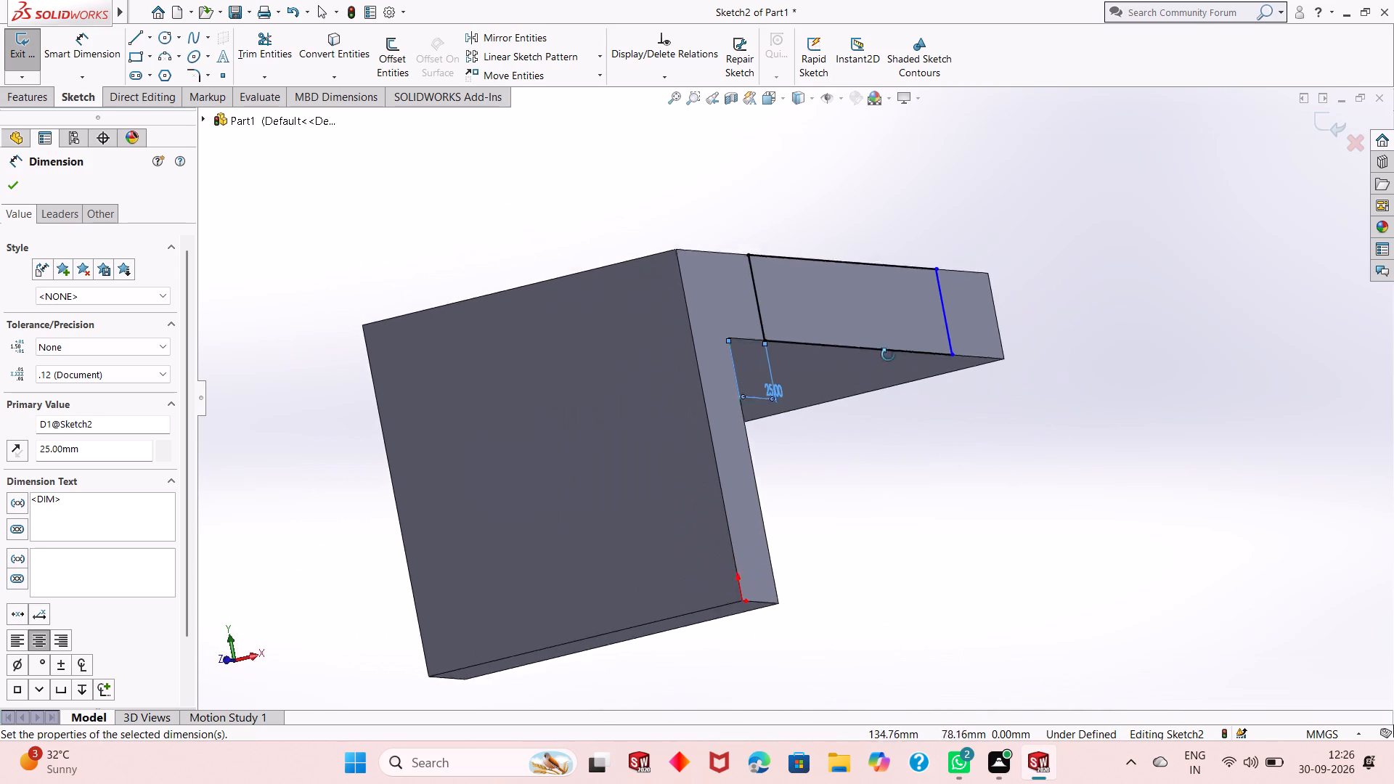
pyautogui.moveTo(888, 355); pyautogui.dragTo(894, 399, button='middle')
pyautogui.scroll(2, 663, 408)
pyautogui.scroll(-2, 682, 369)
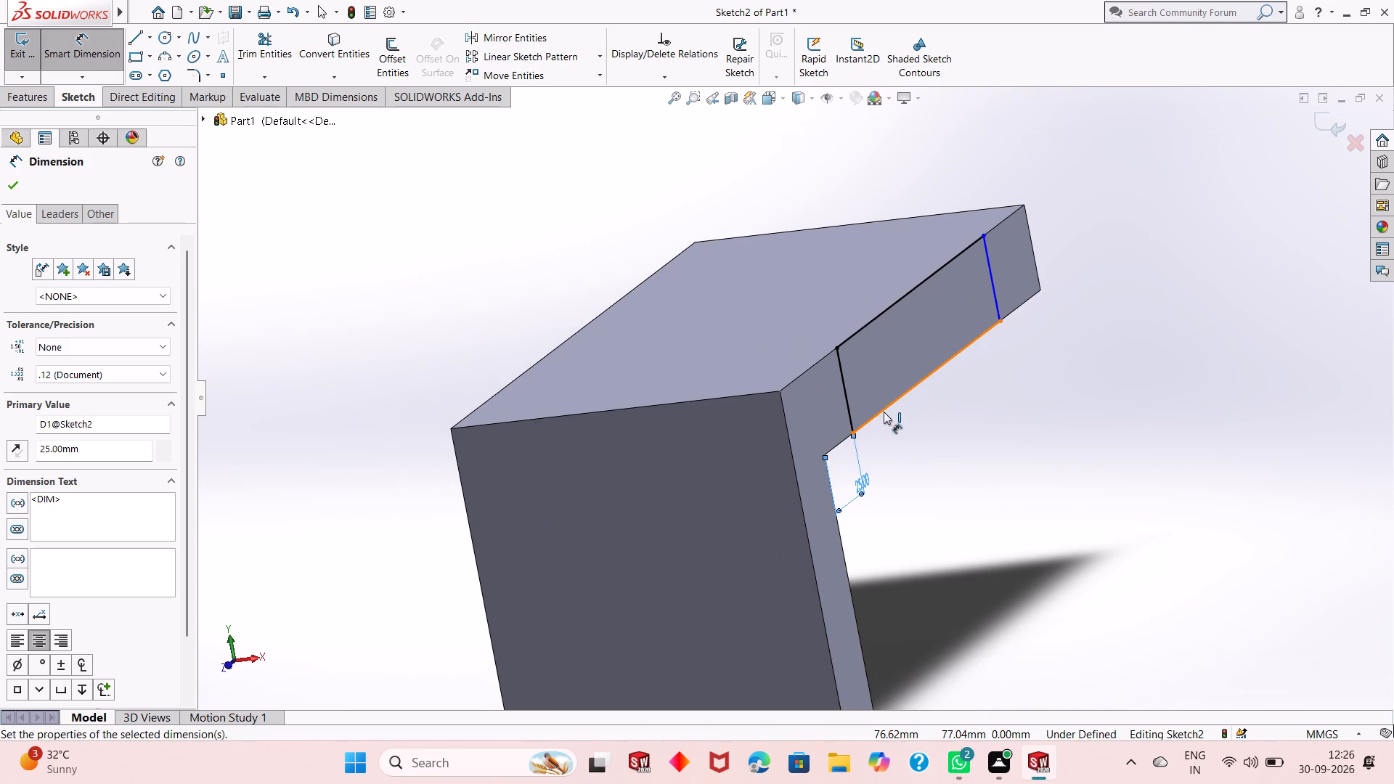
pyautogui.moveTo(913, 423); pyautogui.dragTo(887, 441, button='middle')
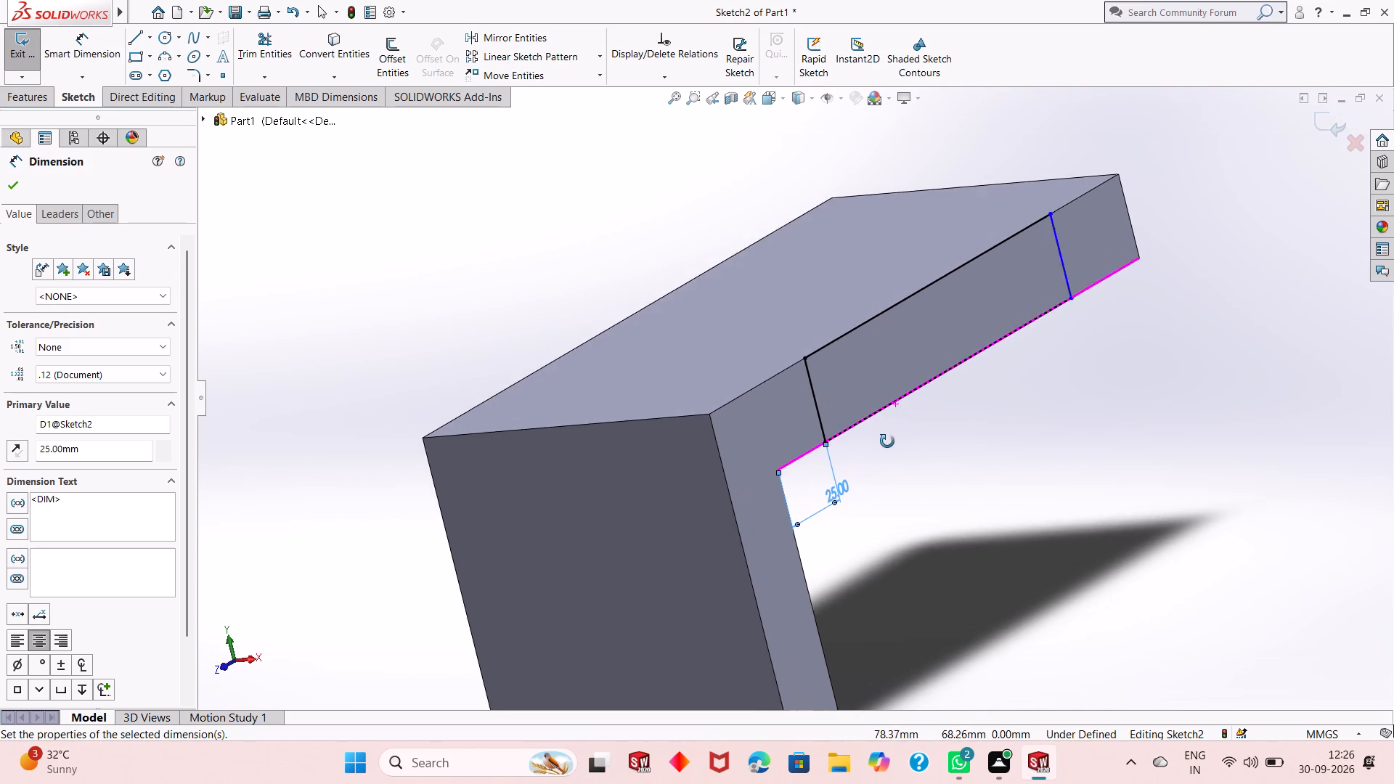
pyautogui.moveTo(887, 441); pyautogui.dragTo(869, 451, button='middle')
pyautogui.scroll(3, 820, 438)
pyautogui.moveTo(820, 433); pyautogui.dragTo(828, 432, button='middle')
# End dimensioning and exit the rectangle sketch on the arm's side face.
pyautogui.press('Escape')
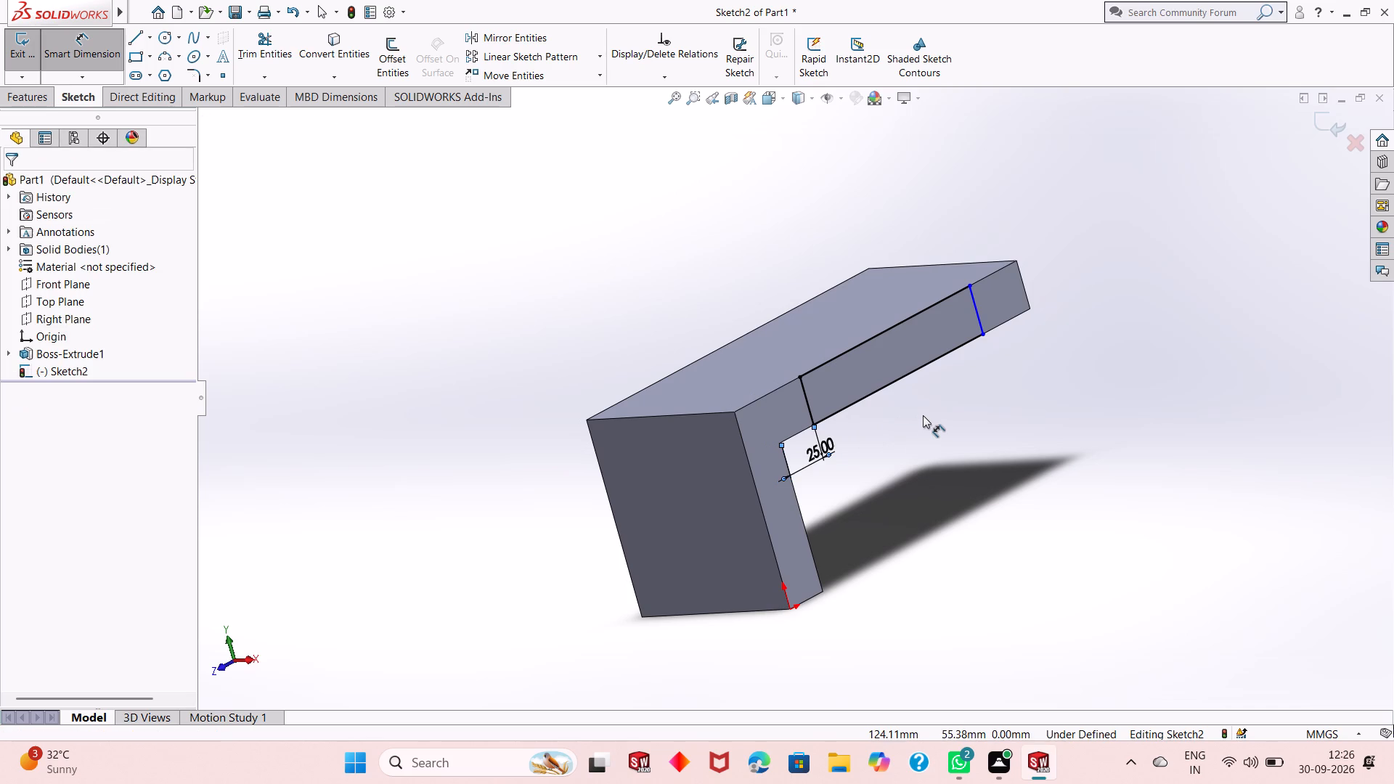
pyautogui.press('Escape')
pyautogui.press('Escape')
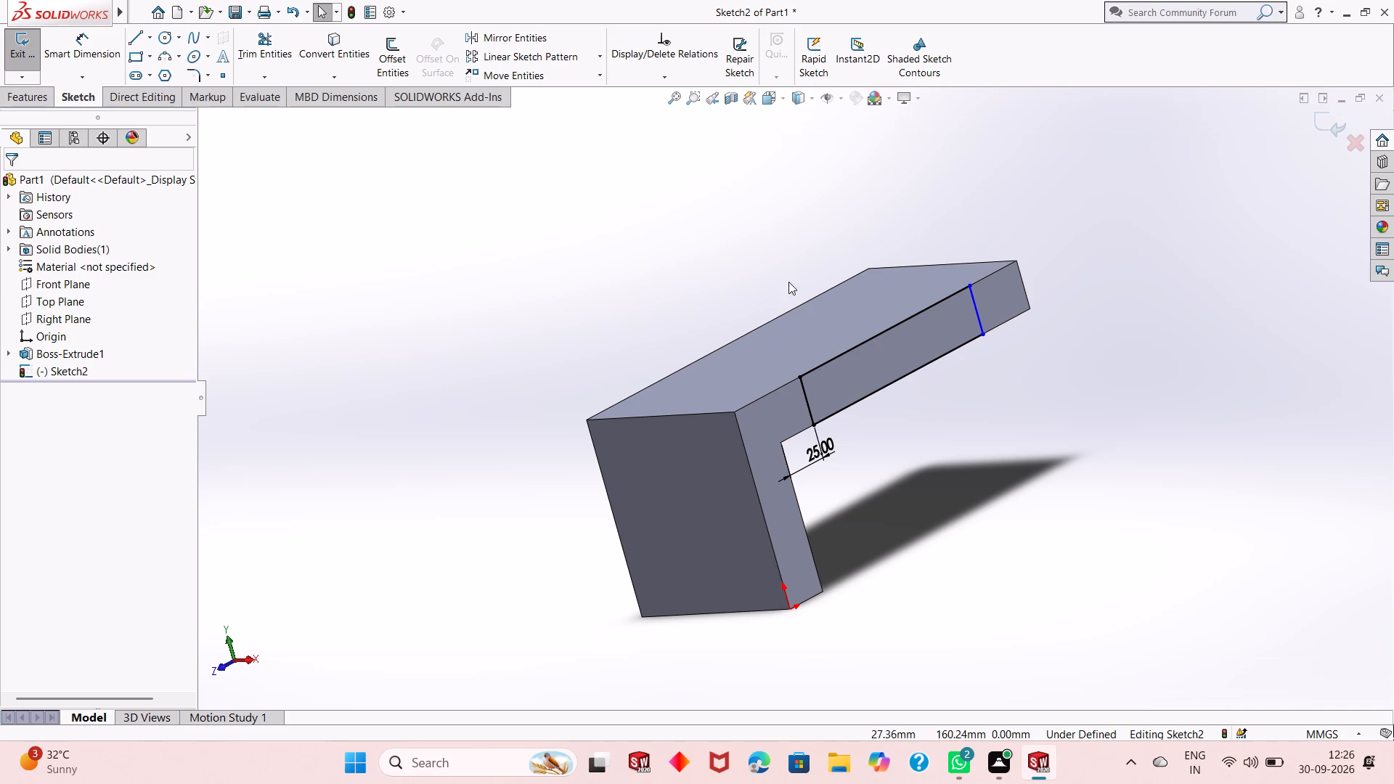
pyautogui.click(1319, 129)
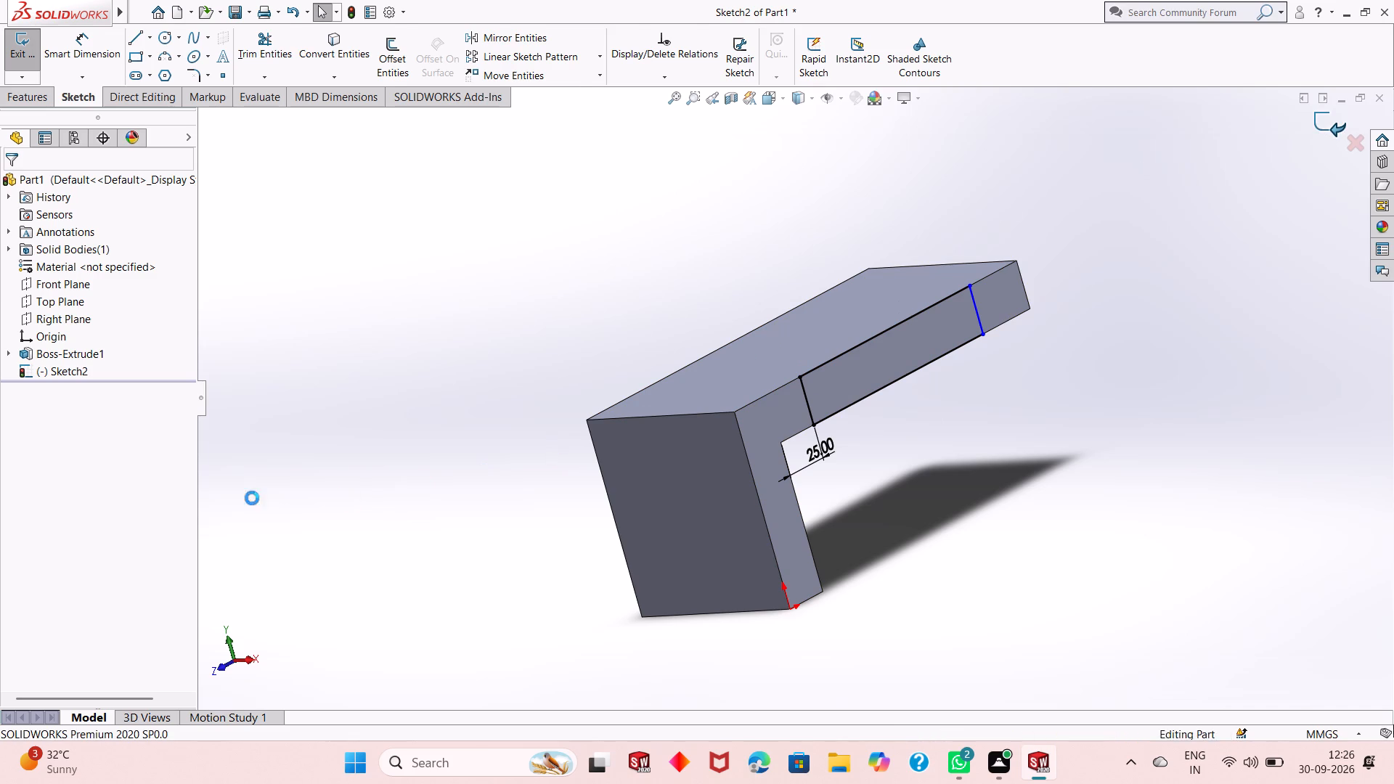
# Edit the L-body's base extrusion and set its blind depth to 85+40, giving 125 mm.
pyautogui.click(94, 356)
pyautogui.click(101, 319)
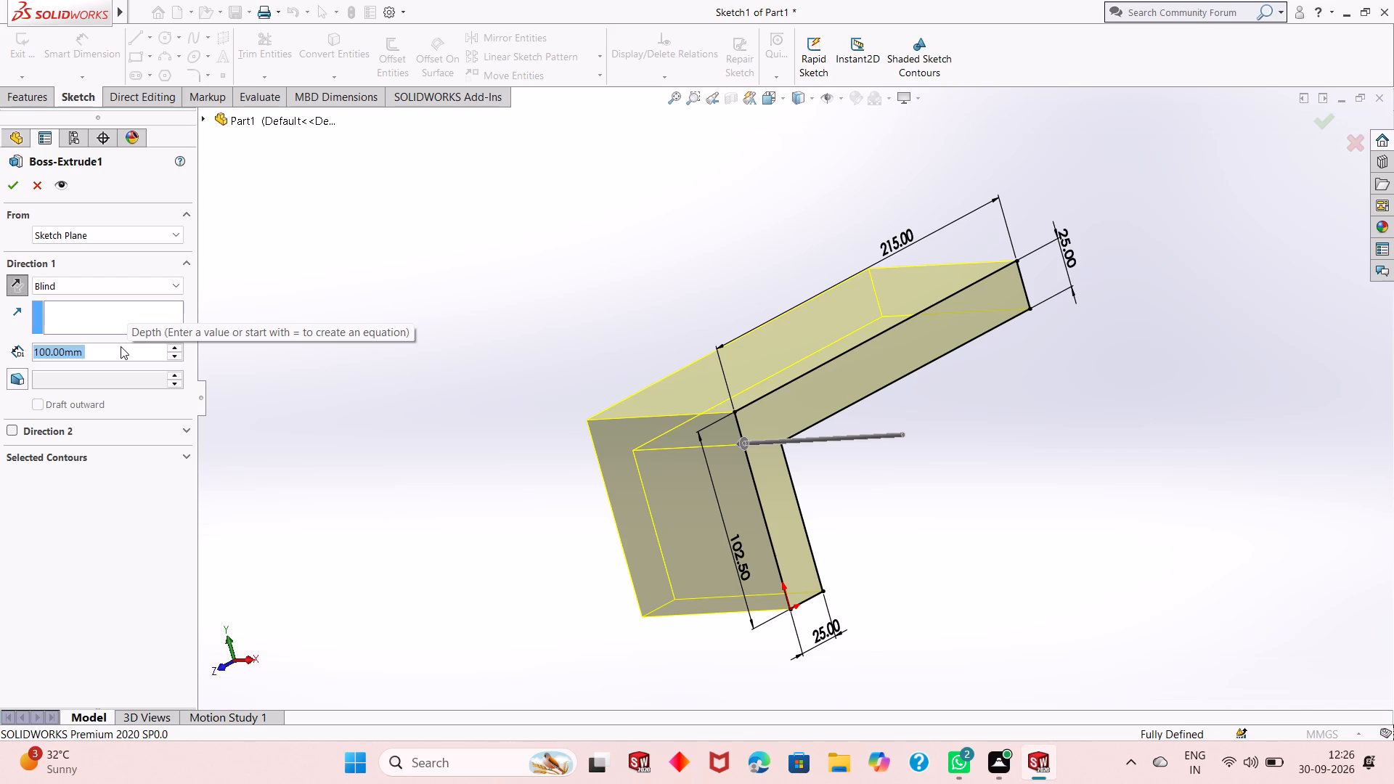
pyautogui.scroll(5, 546, 475)
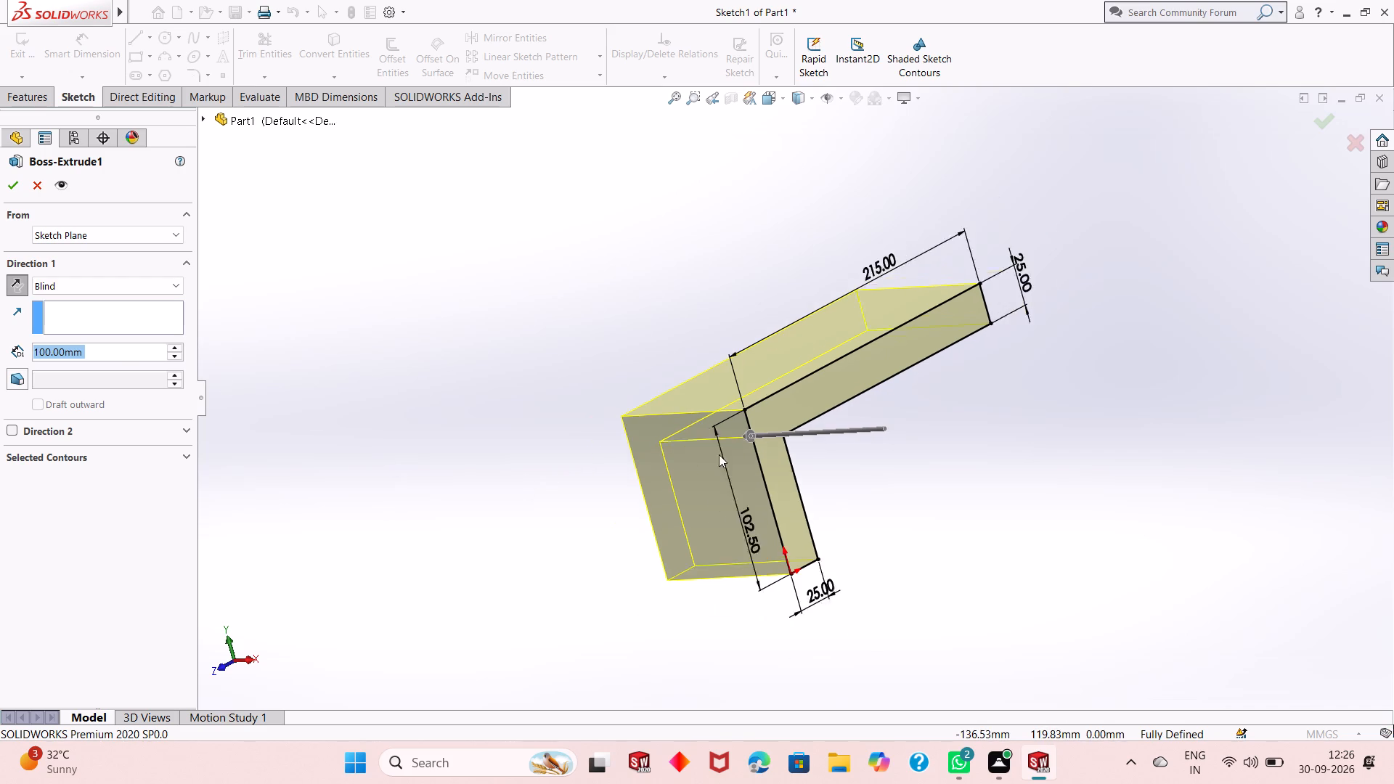
pyautogui.scroll(2, 741, 456)
pyautogui.scroll(-3, 883, 431)
pyautogui.scroll(-2, 770, 438)
pyautogui.moveTo(746, 442); pyautogui.dragTo(746, 446, button='middle')
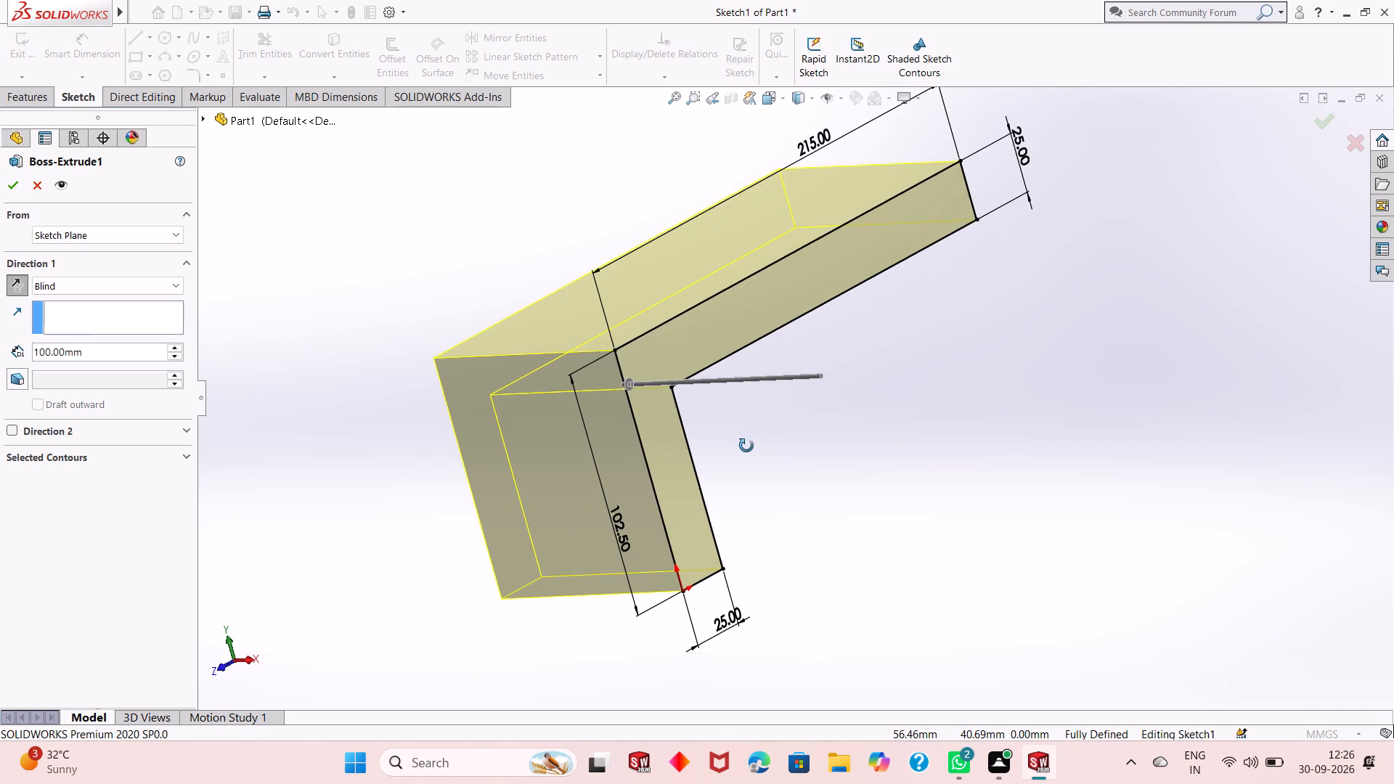
pyautogui.moveTo(746, 446); pyautogui.dragTo(799, 417, button='middle')
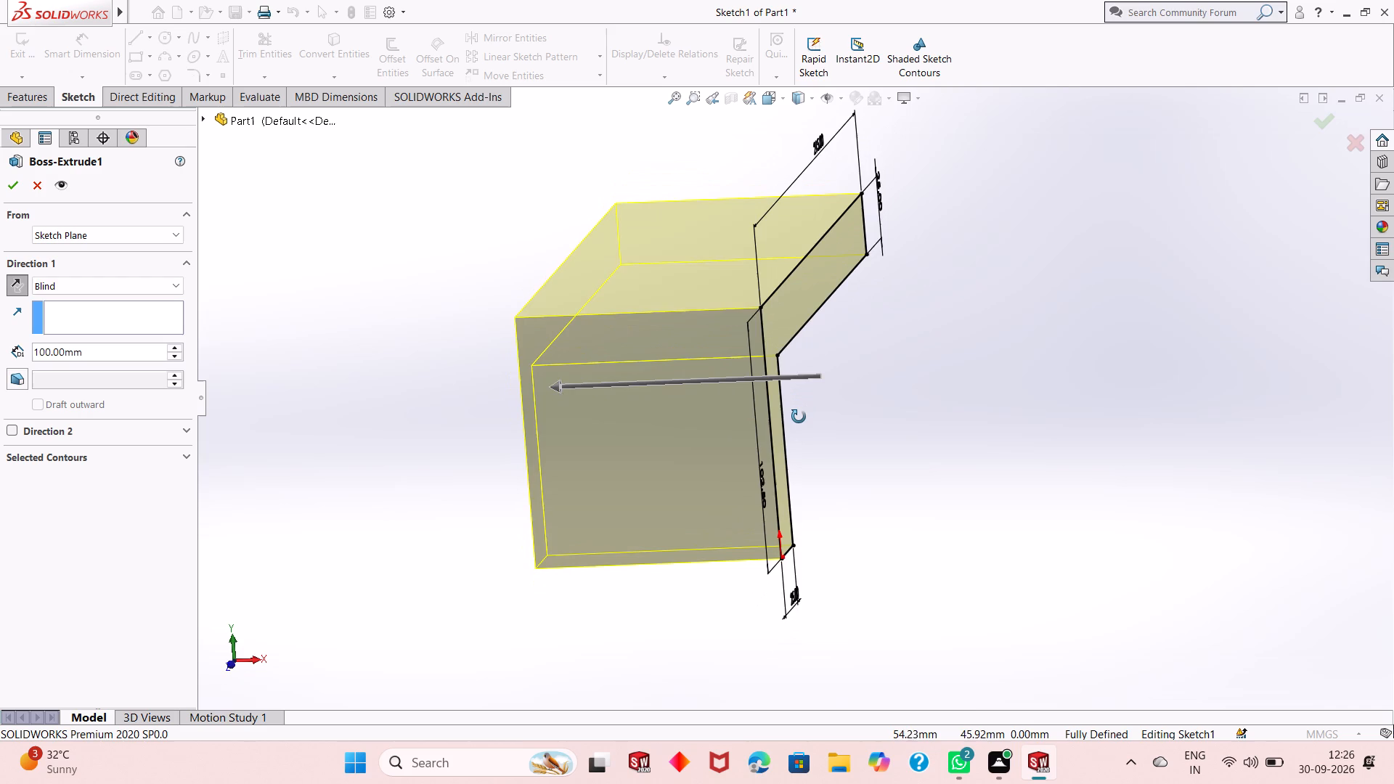
pyautogui.moveTo(799, 417); pyautogui.dragTo(796, 444, button='middle')
pyautogui.scroll(2, 494, 375)
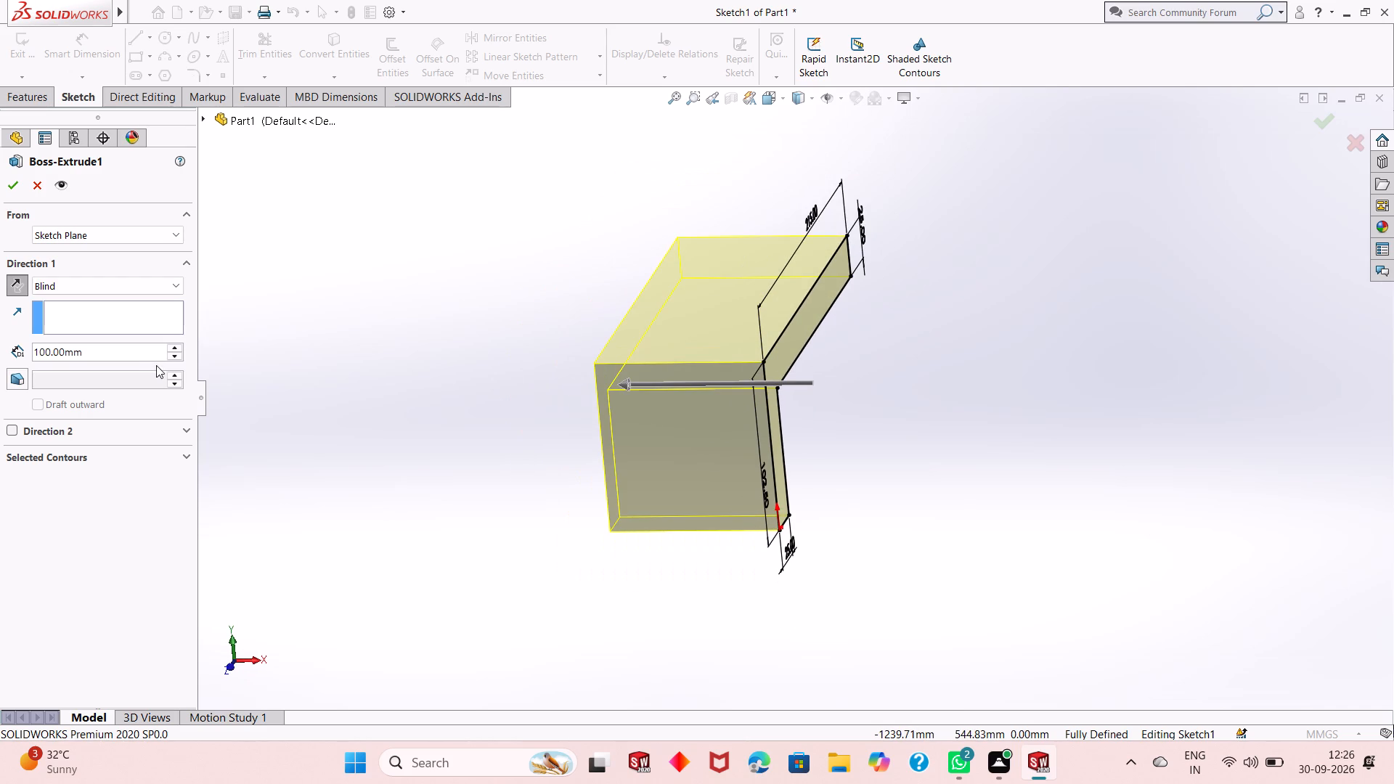
pyautogui.doubleClick(105, 348)
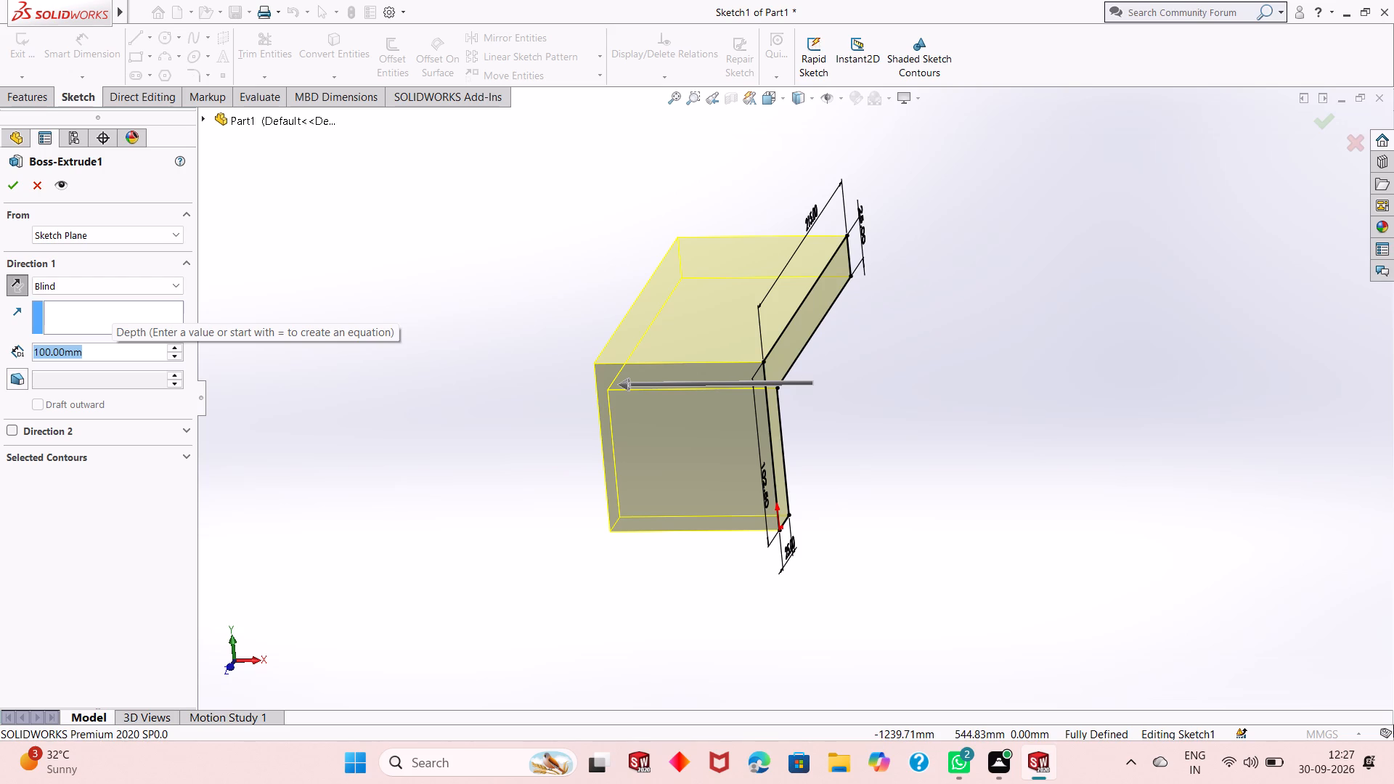
pyautogui.write('85+')
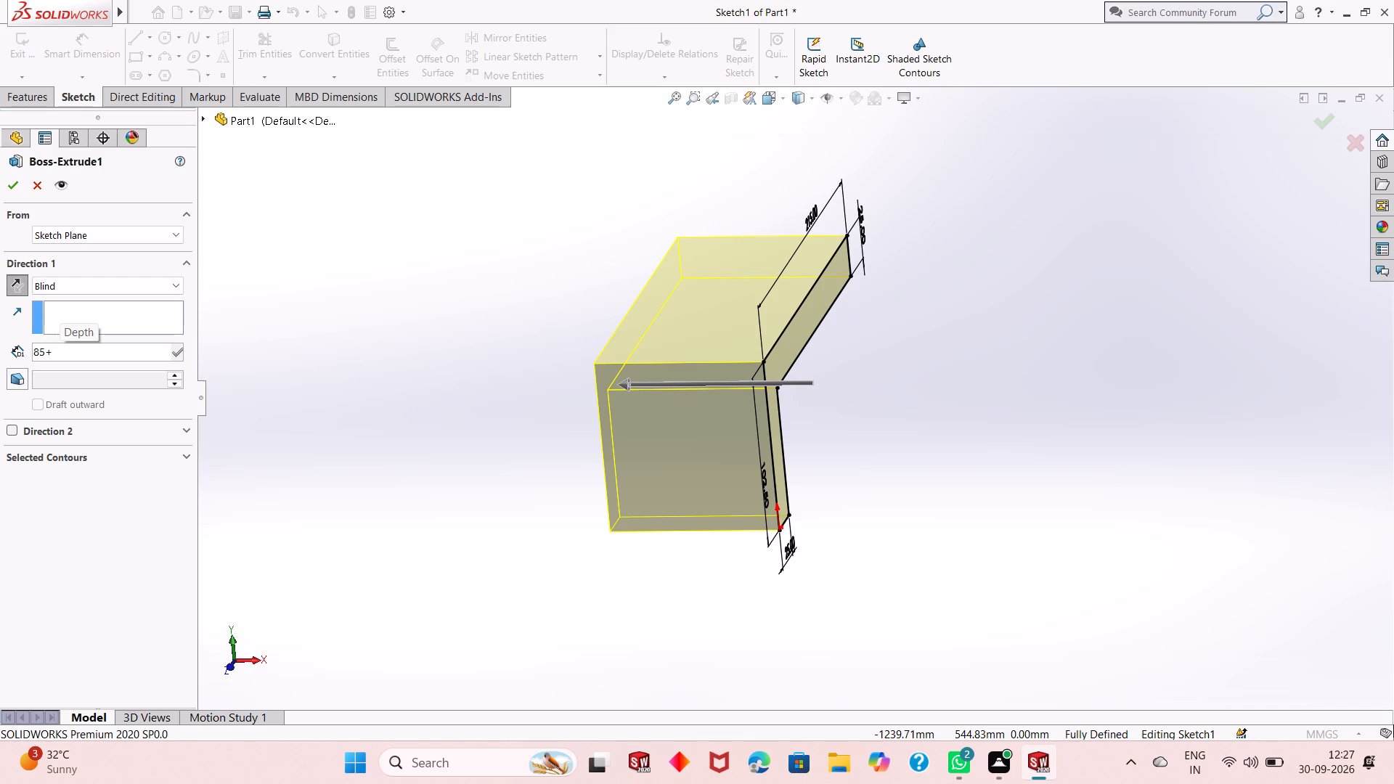
pyautogui.write('40')
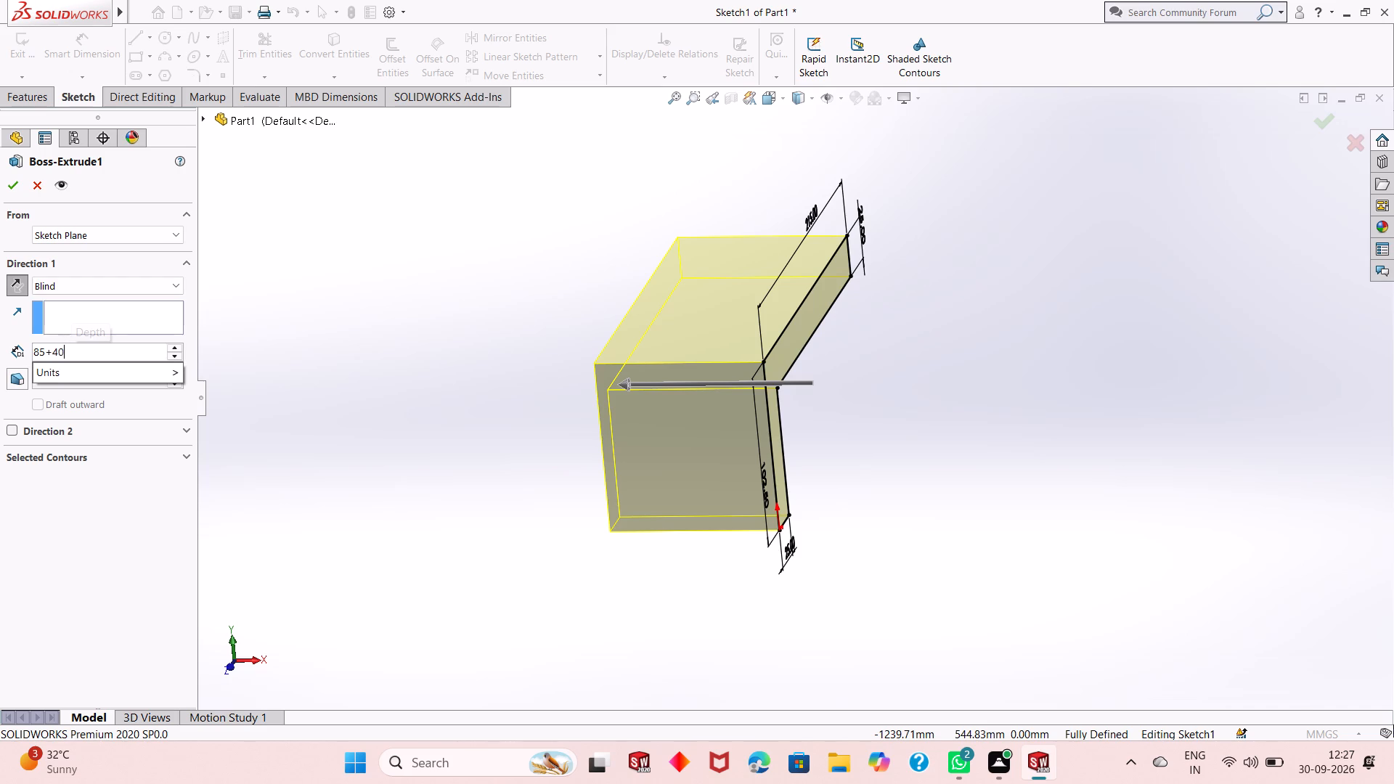
pyautogui.press('Return')
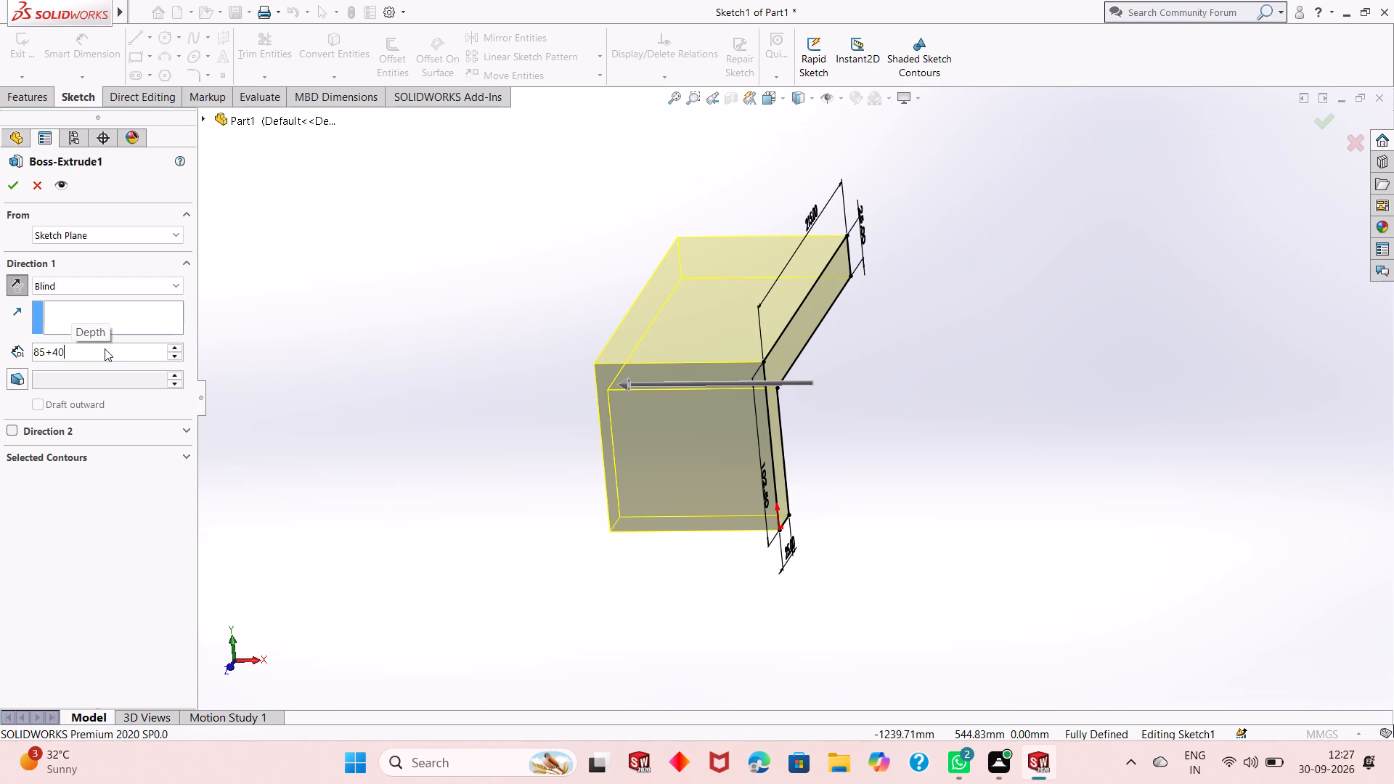
pyautogui.click(17, 193)
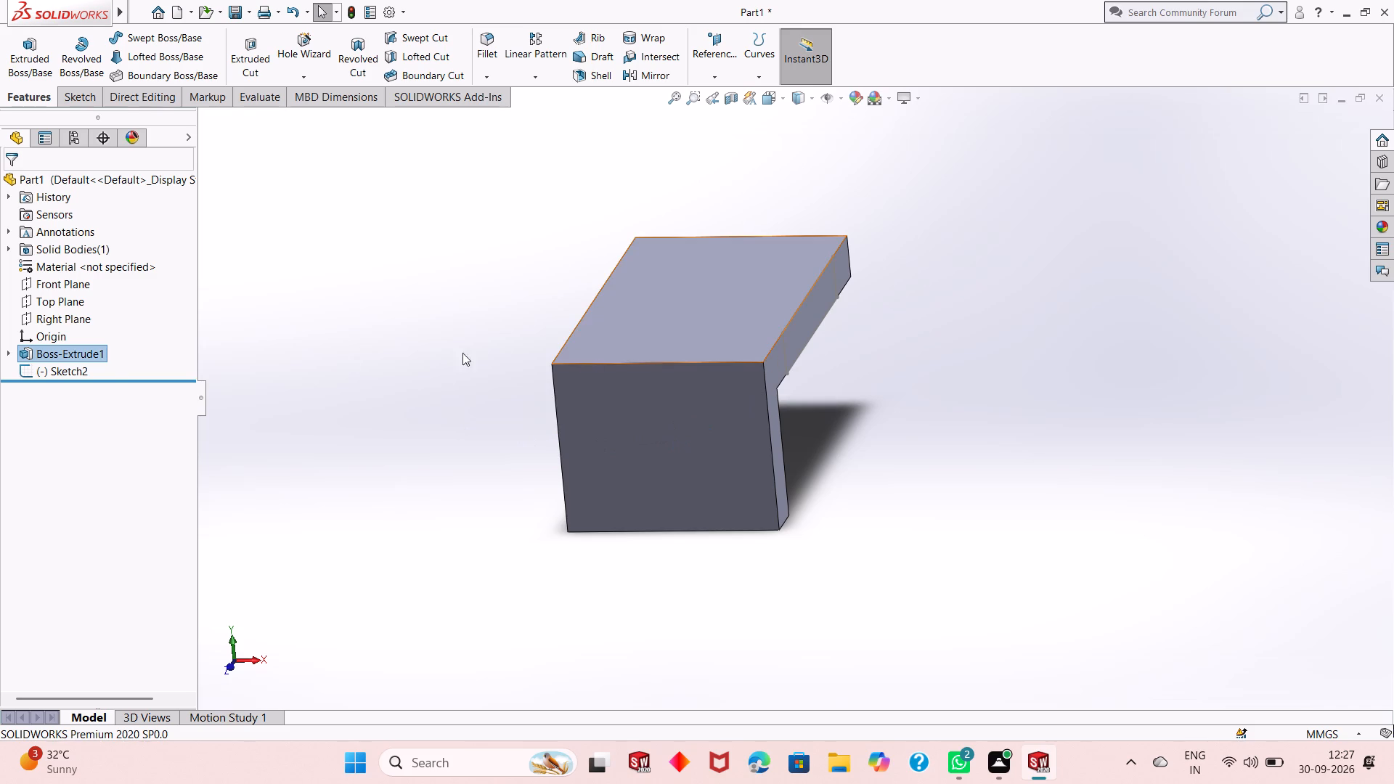
# Reopen the rectangle sketch and dimension its lower corner nearest the arm's free end at 40 mm from the arm's lower end corner.
pyautogui.click(67, 367)
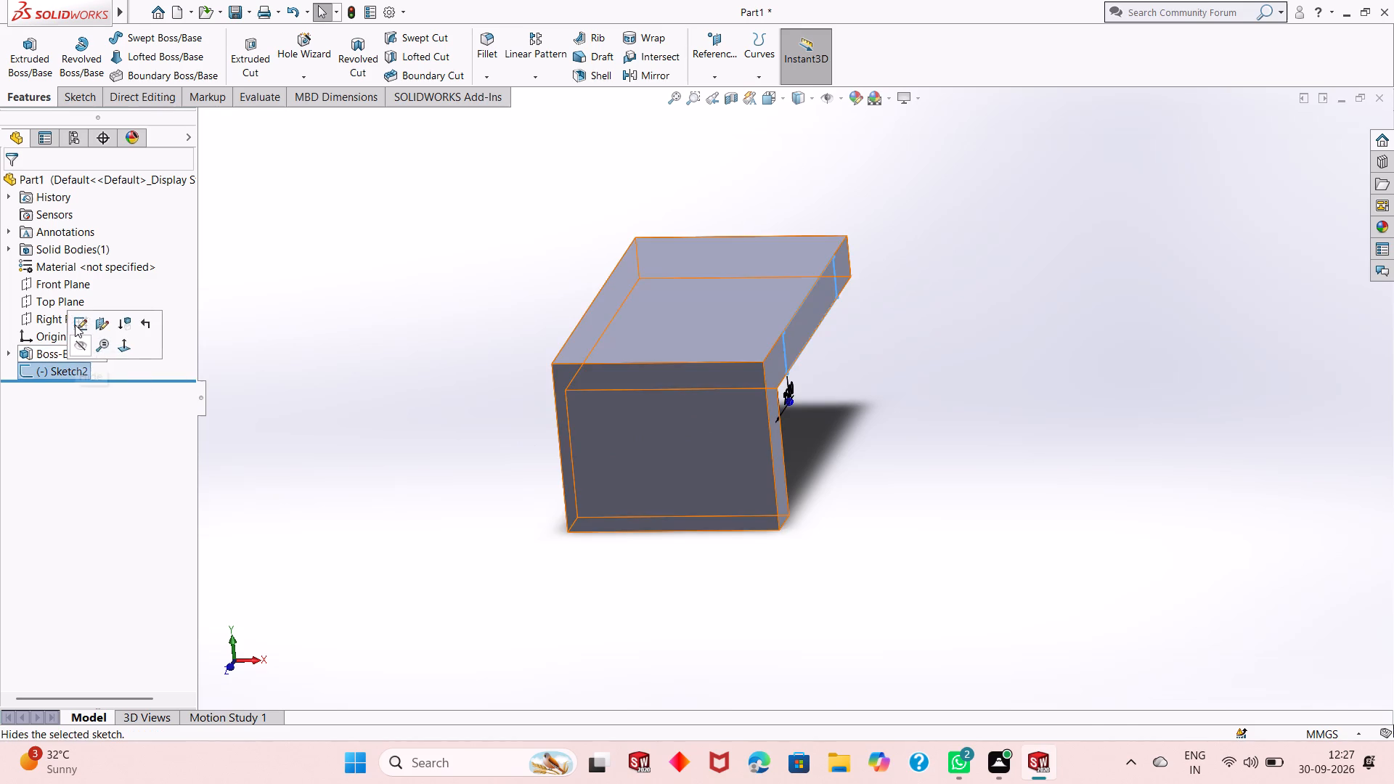
pyautogui.click(75, 324)
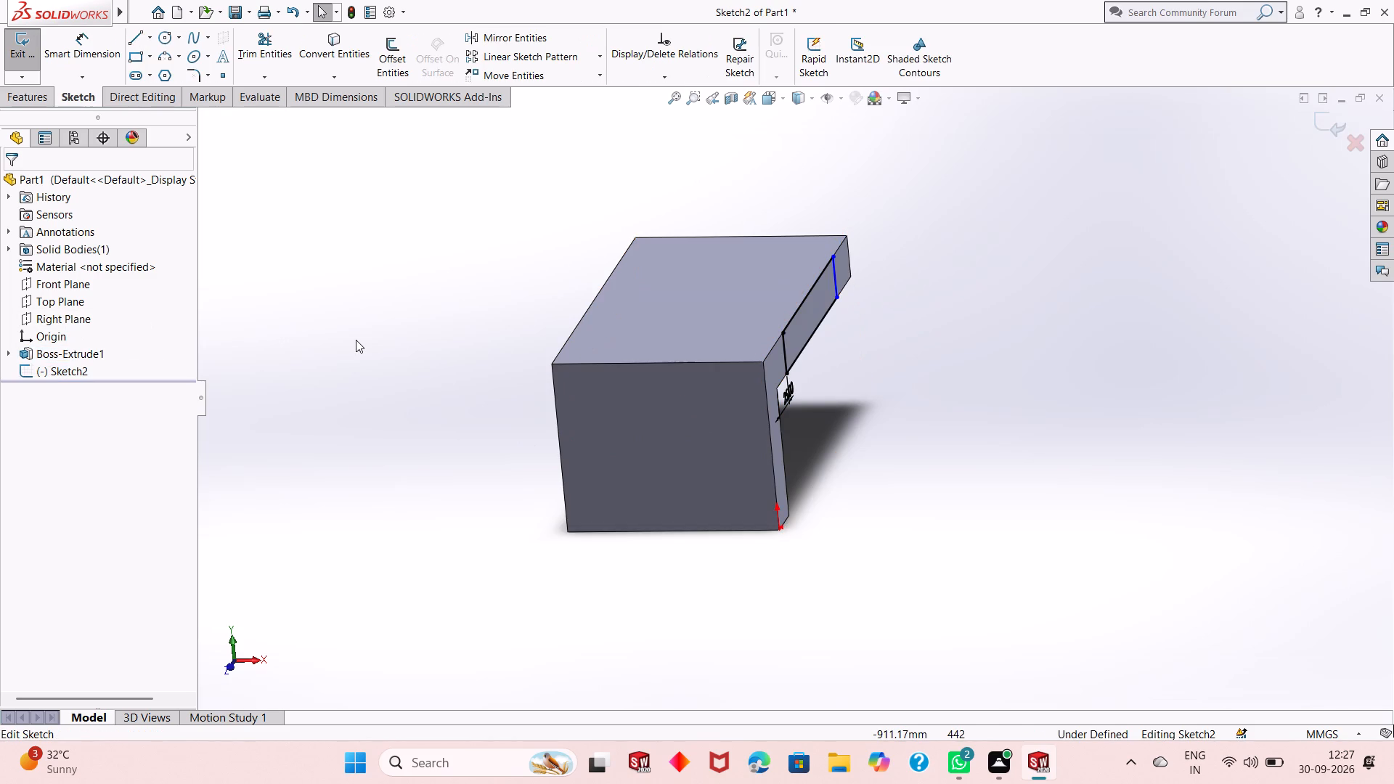
pyautogui.hotkey('ctrl', '8')
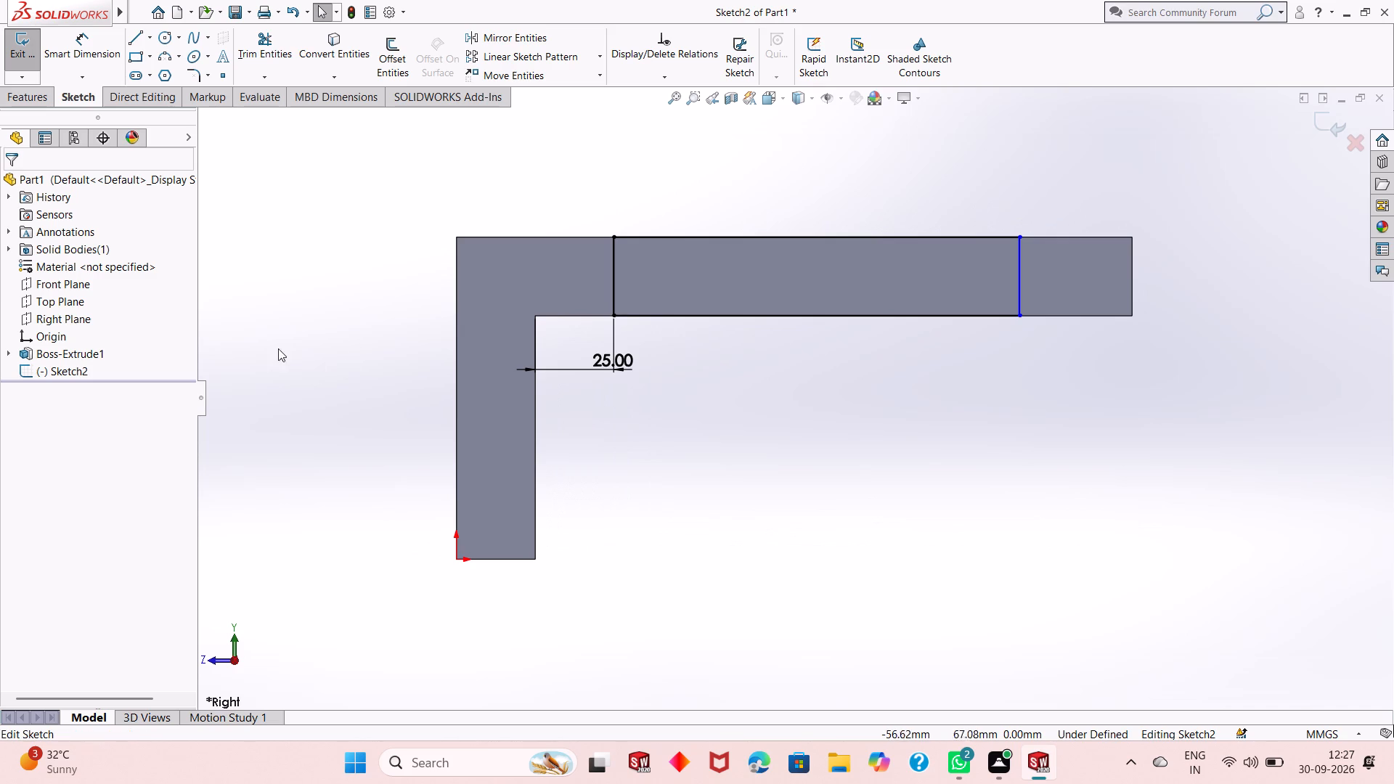
pyautogui.click(77, 54)
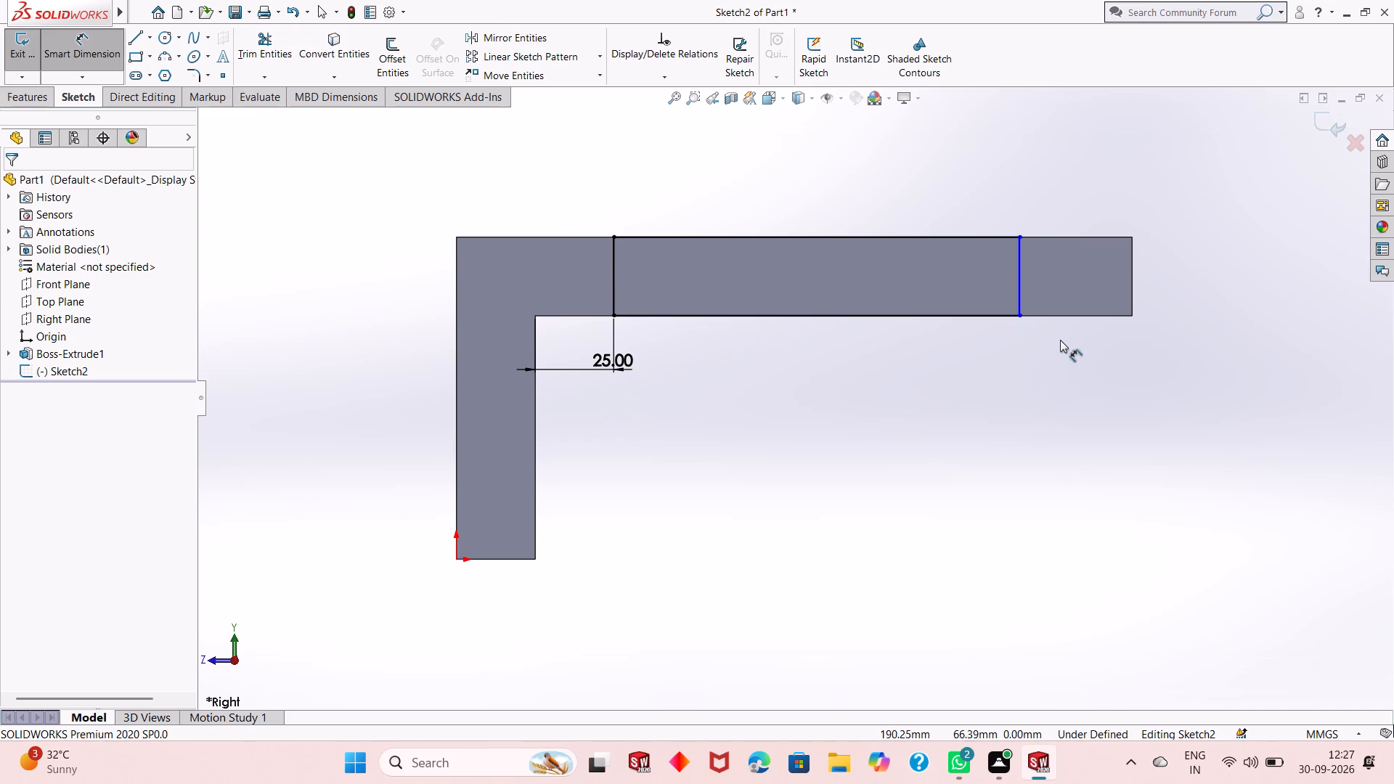
pyautogui.click(1019, 317)
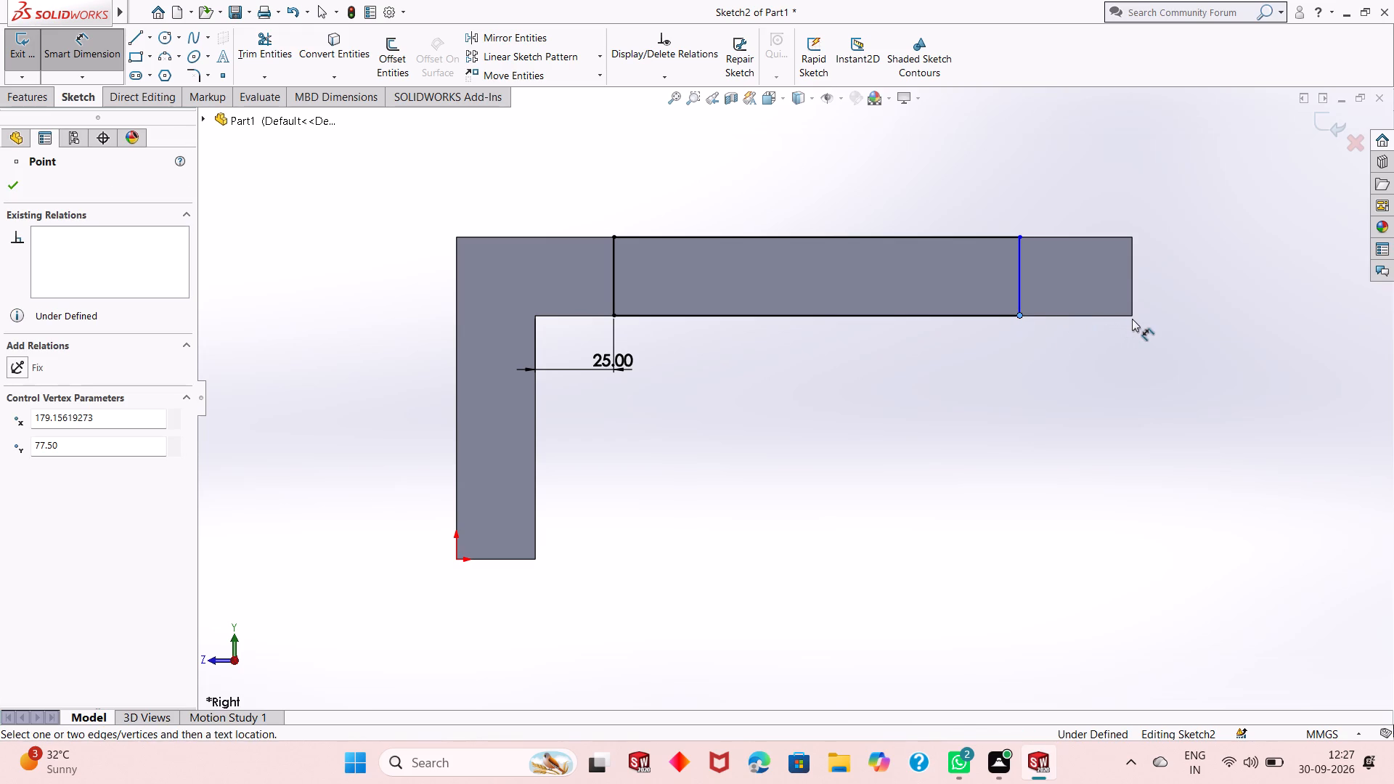
pyautogui.click(1132, 316)
pyautogui.click(1118, 417)
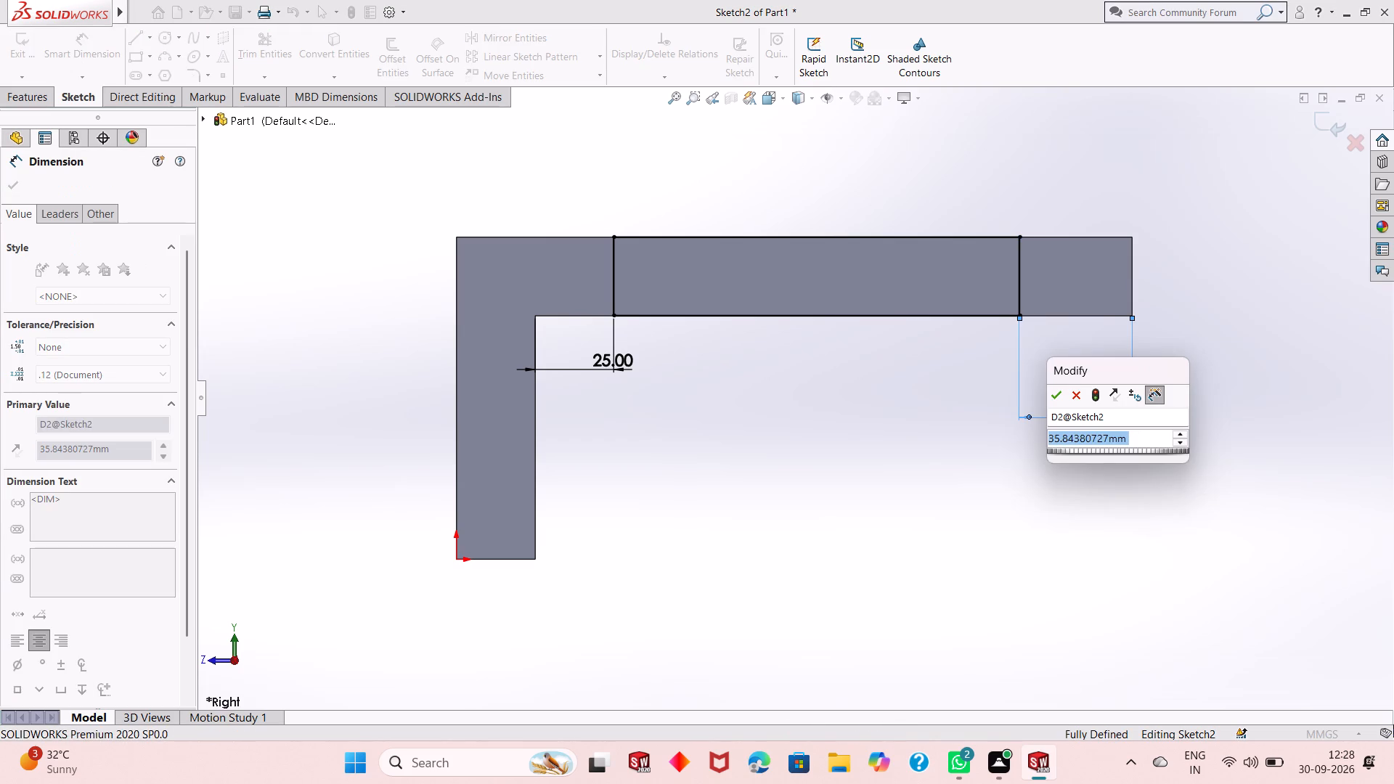
pyautogui.write('40')
pyautogui.press('Return')
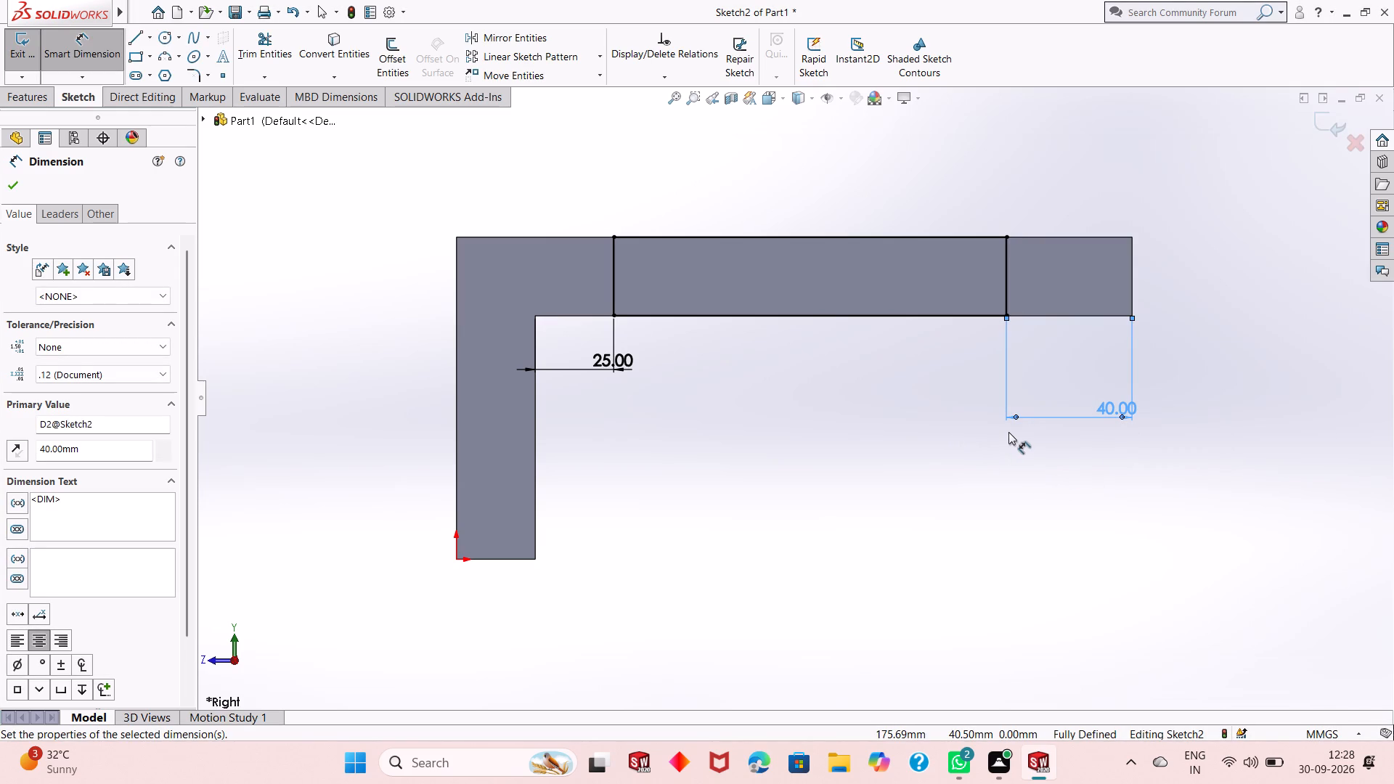
pyautogui.click(978, 449)
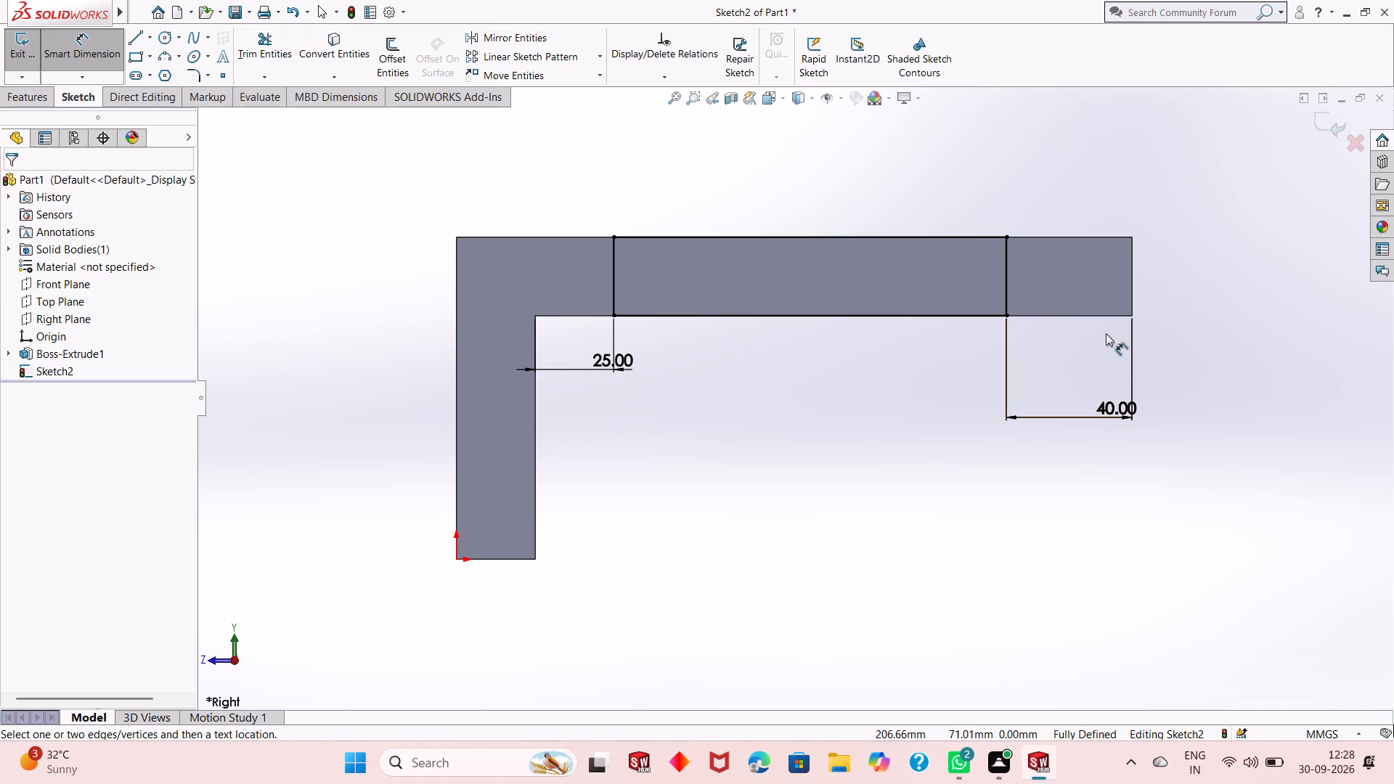
# Set the distance between the rectangle and the arm's free end to 50 mm.
pyautogui.doubleClick(1113, 409)
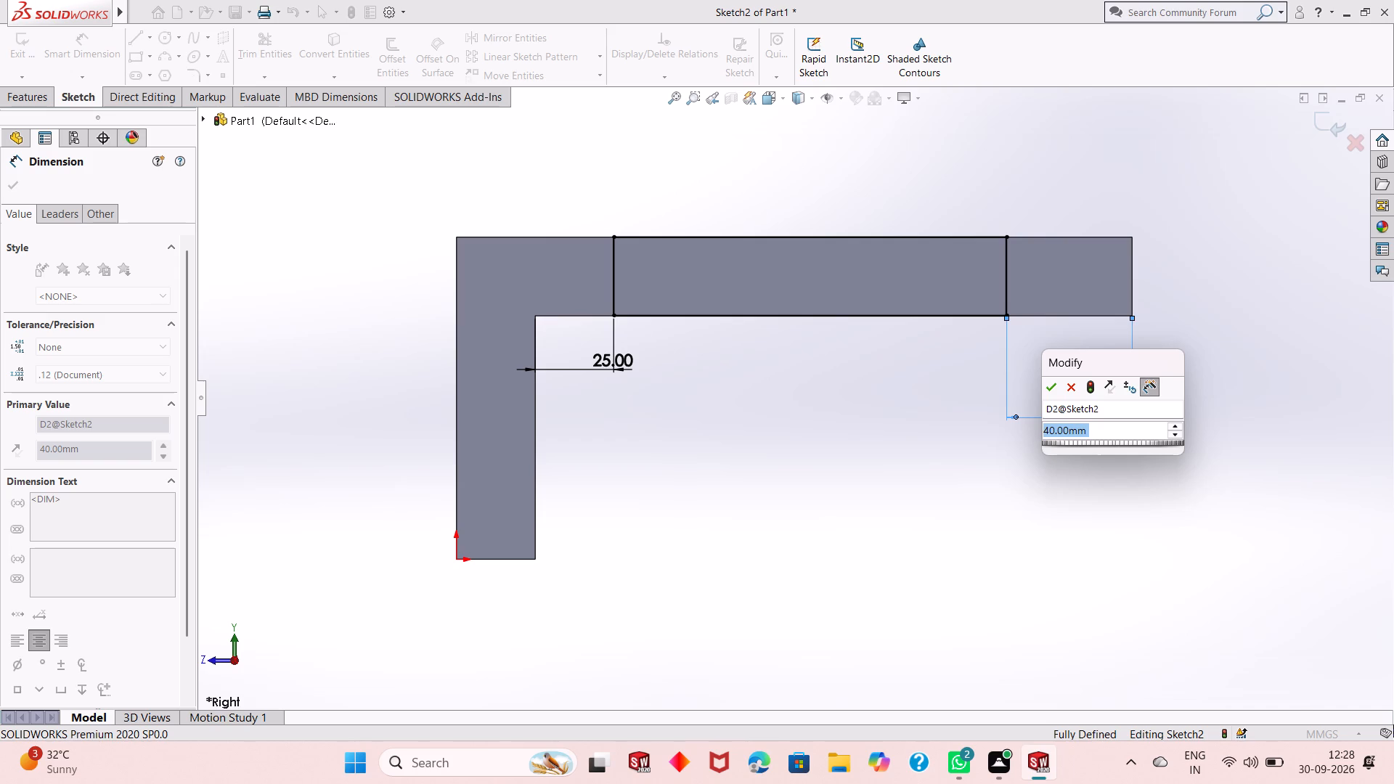
pyautogui.write('50')
pyautogui.press('Return')
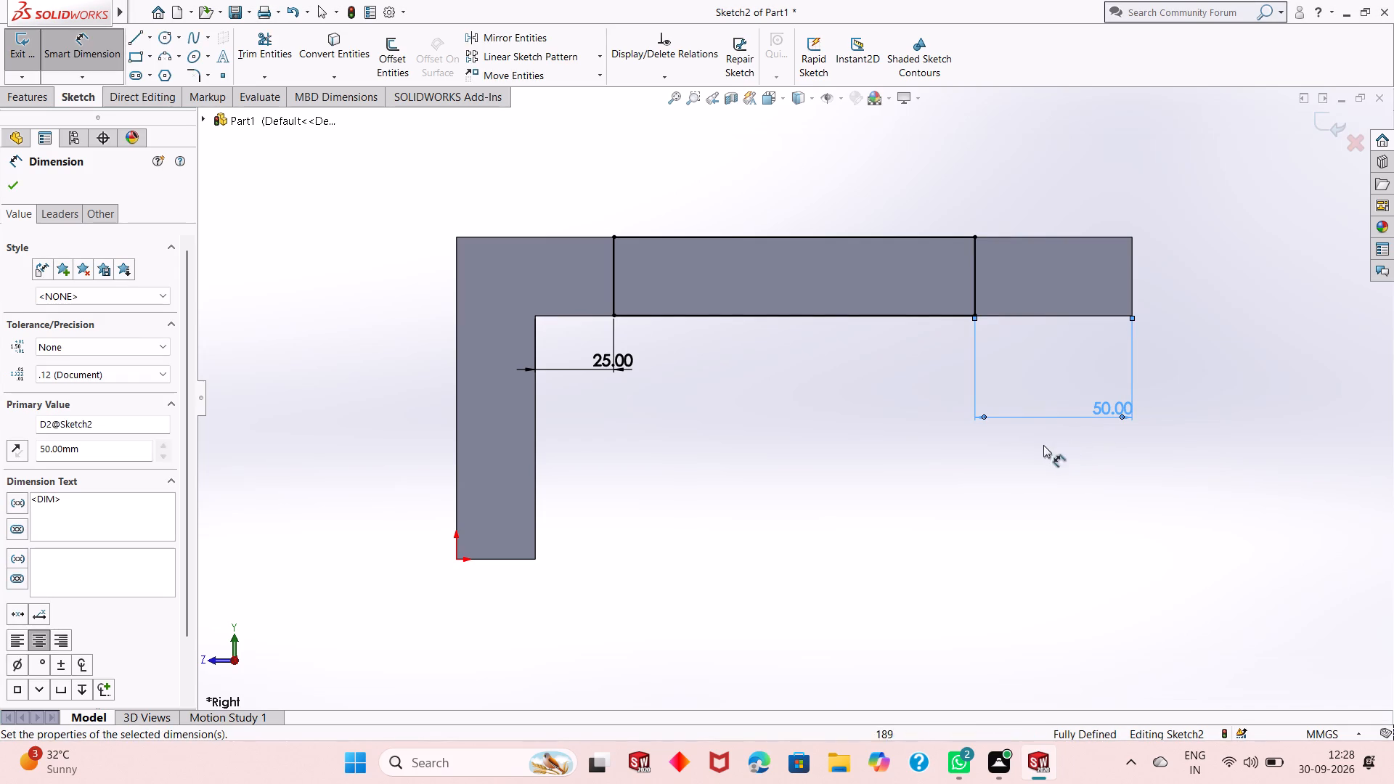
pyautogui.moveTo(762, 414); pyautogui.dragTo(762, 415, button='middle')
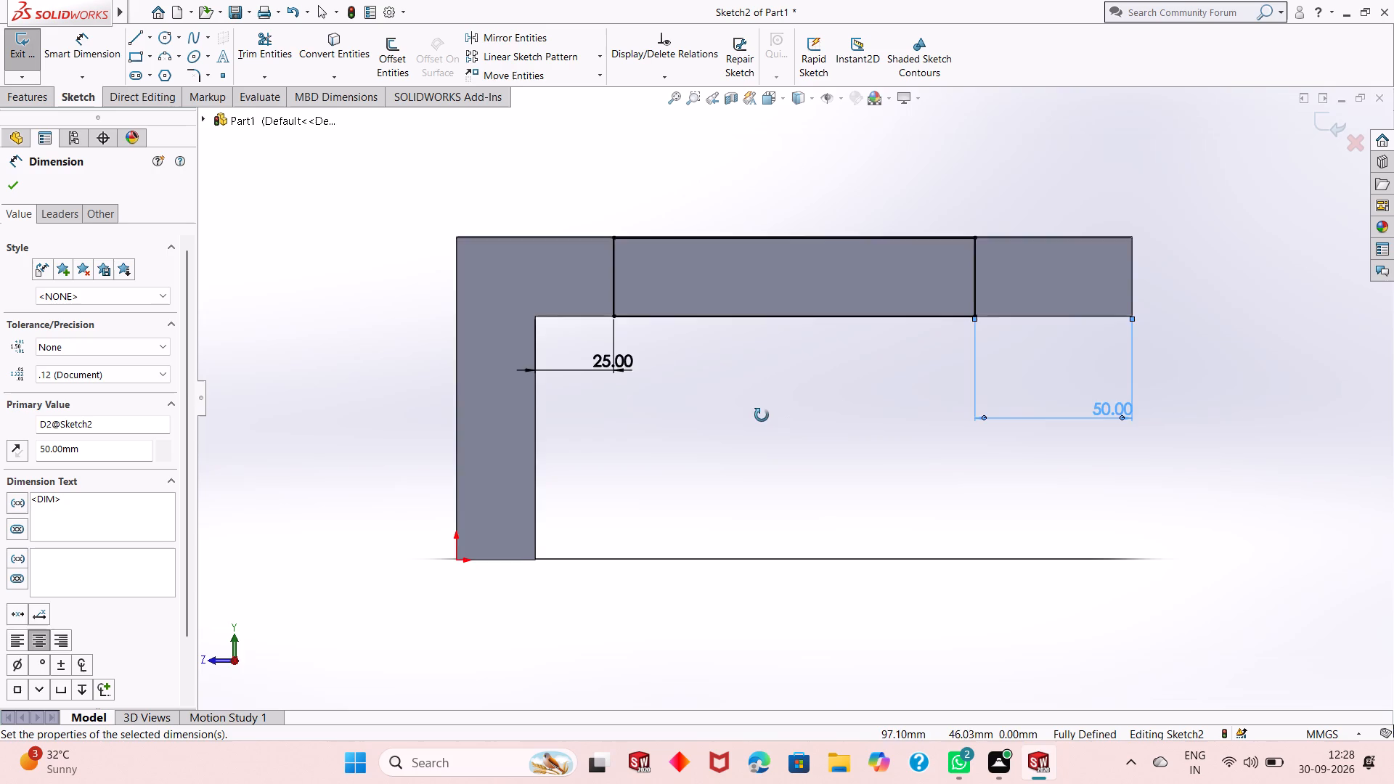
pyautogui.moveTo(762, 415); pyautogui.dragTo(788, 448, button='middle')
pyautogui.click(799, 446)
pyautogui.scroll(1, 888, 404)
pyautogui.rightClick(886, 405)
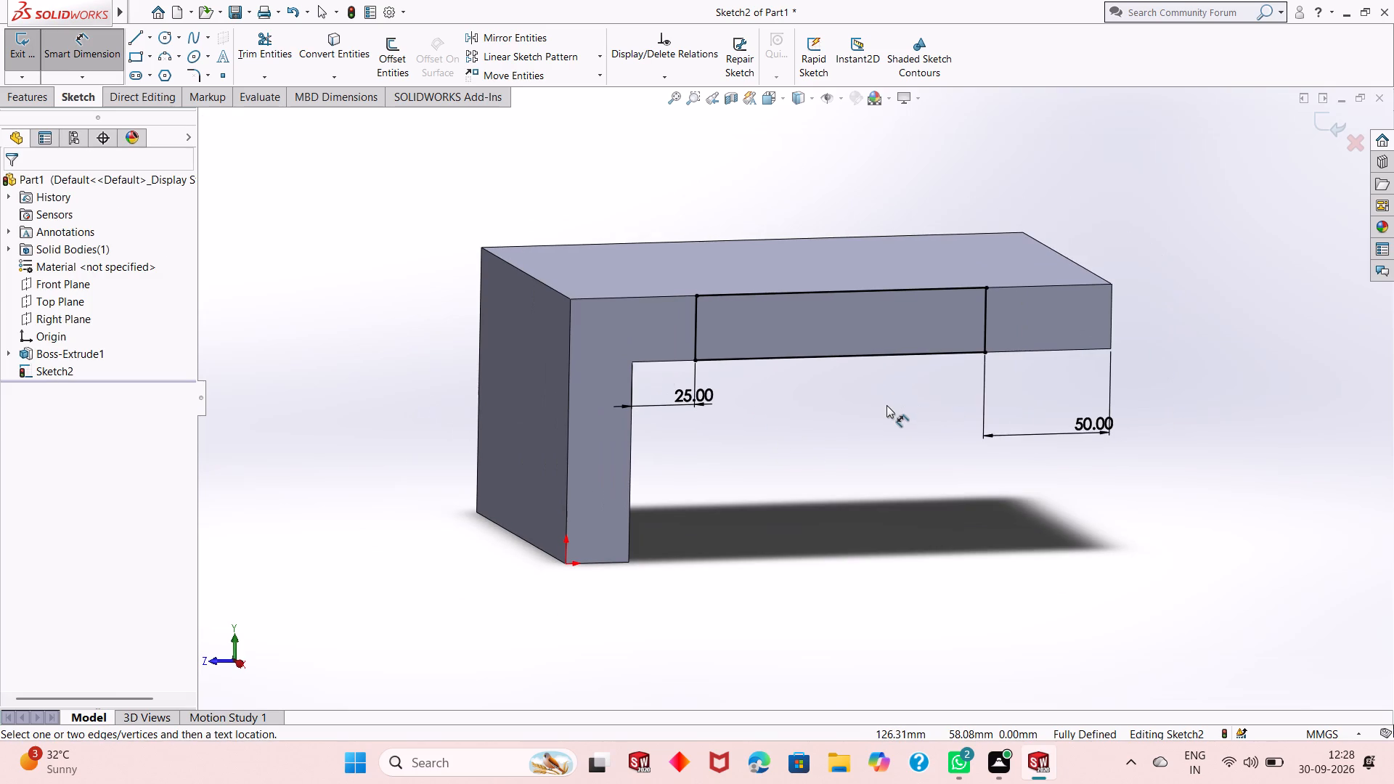
# Cut-extrude the rectangle on the arm's side face to a blind depth of 20 mm.
pyautogui.click(938, 449)
pyautogui.moveTo(876, 402); pyautogui.dragTo(910, 380, button='middle')
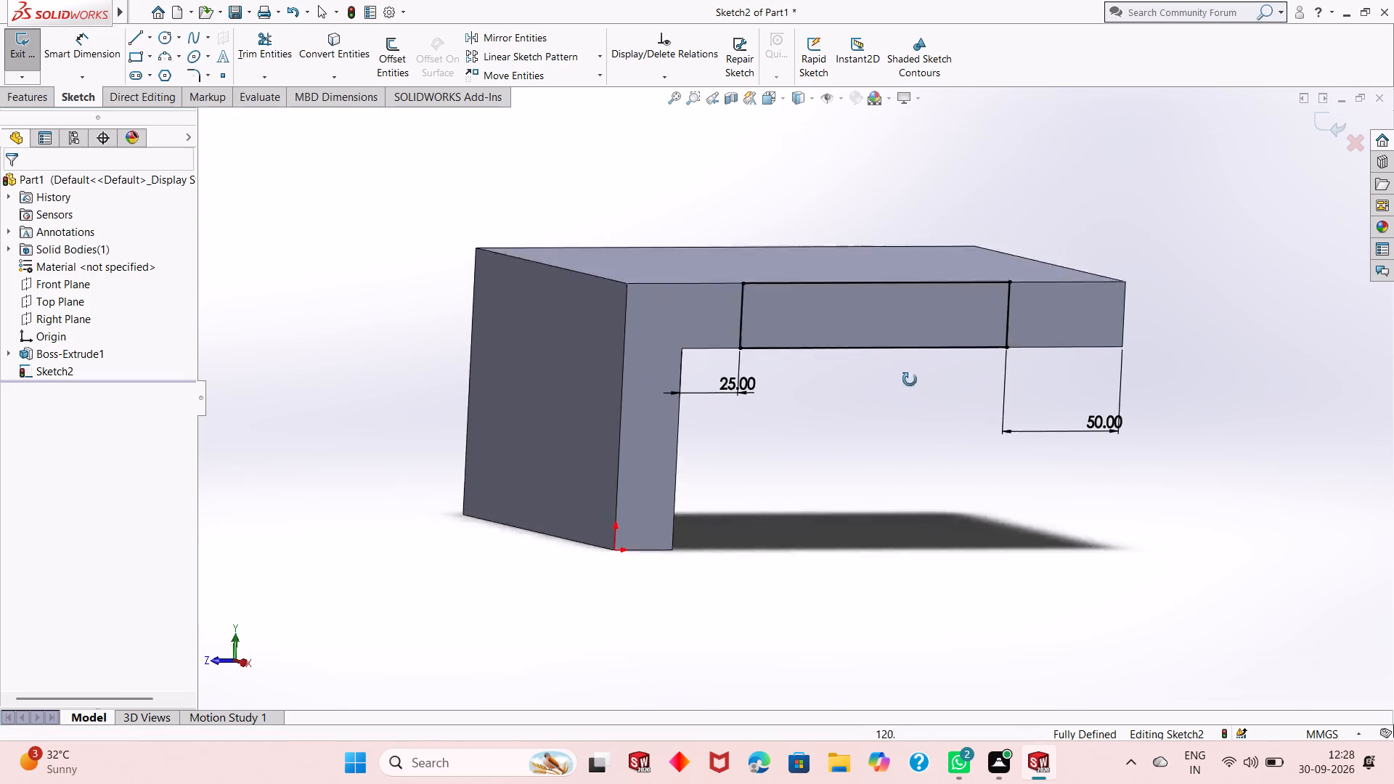
pyautogui.moveTo(910, 380); pyautogui.dragTo(934, 476, button='middle')
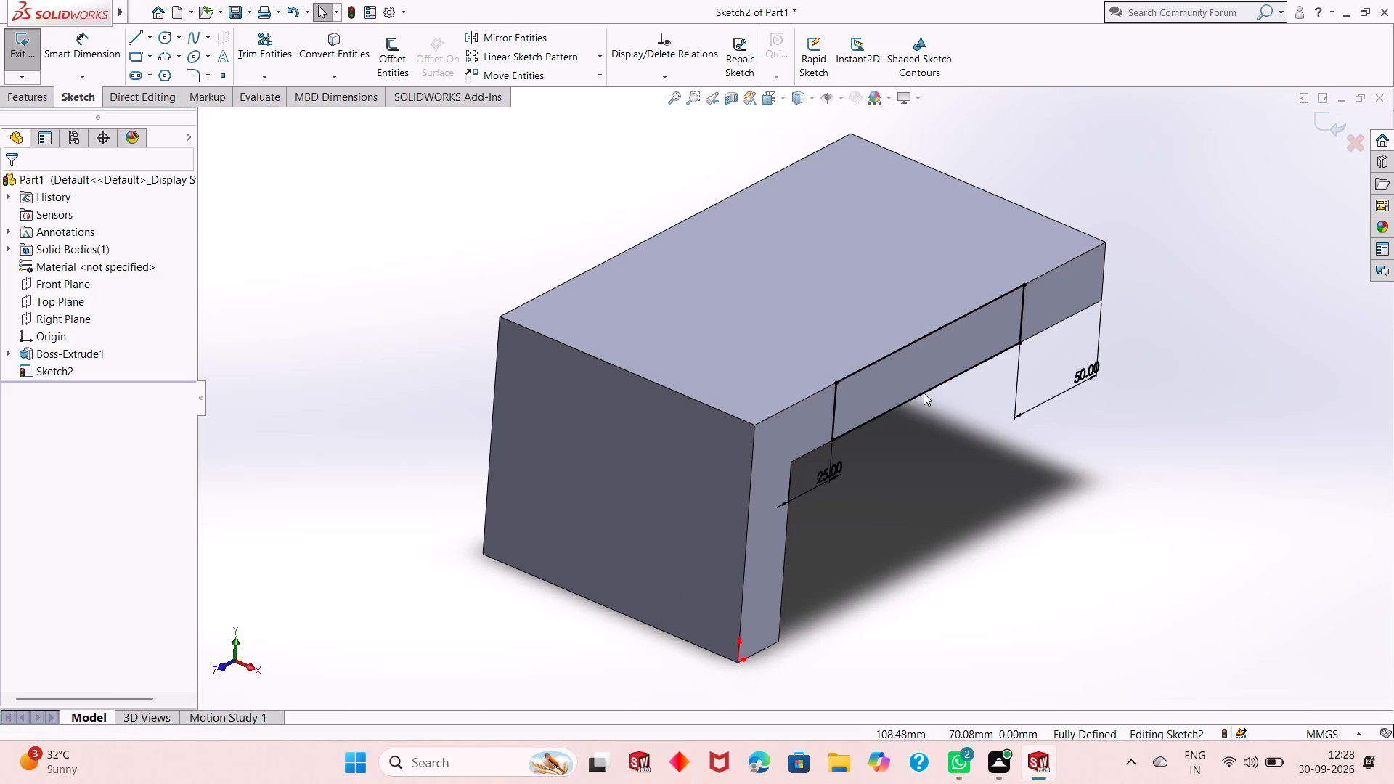
pyautogui.scroll(-1, 917, 363)
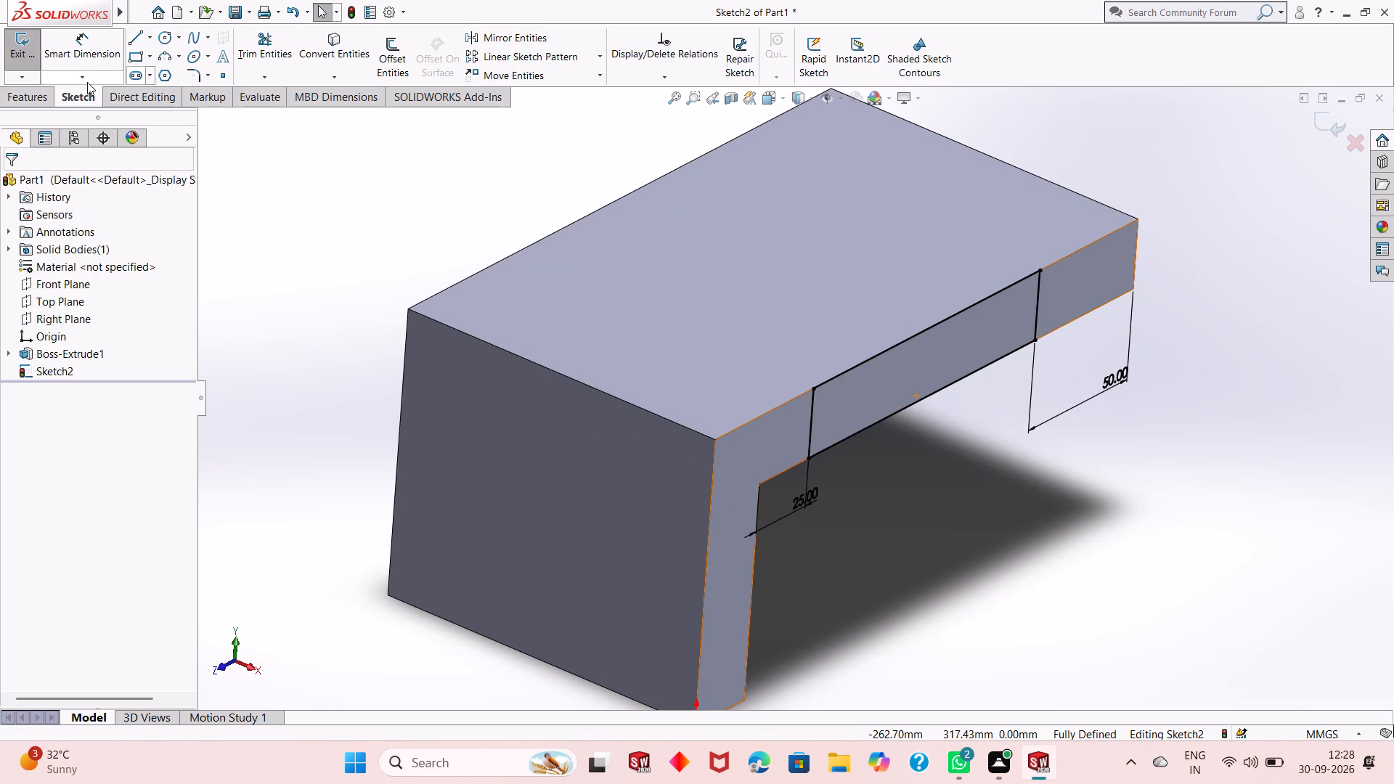
pyautogui.click(33, 99)
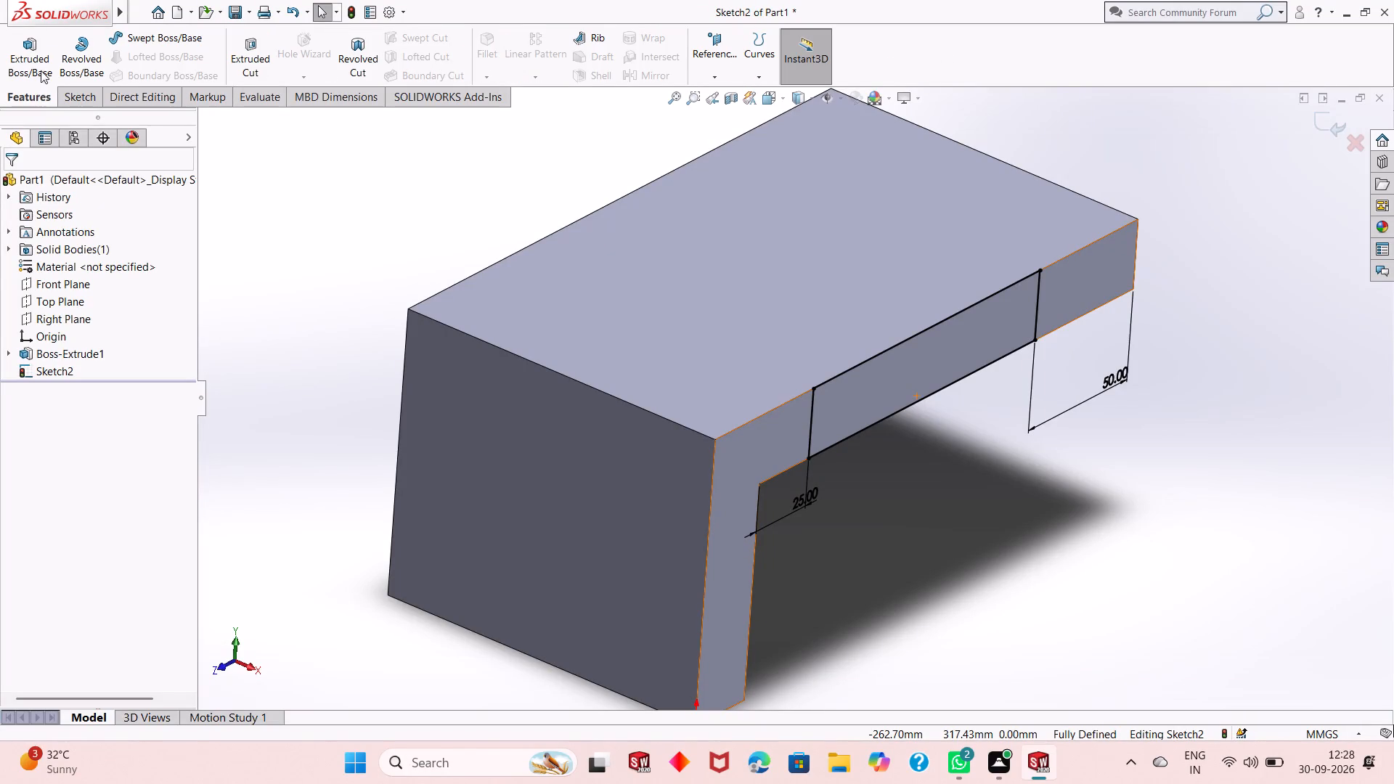
pyautogui.click(241, 51)
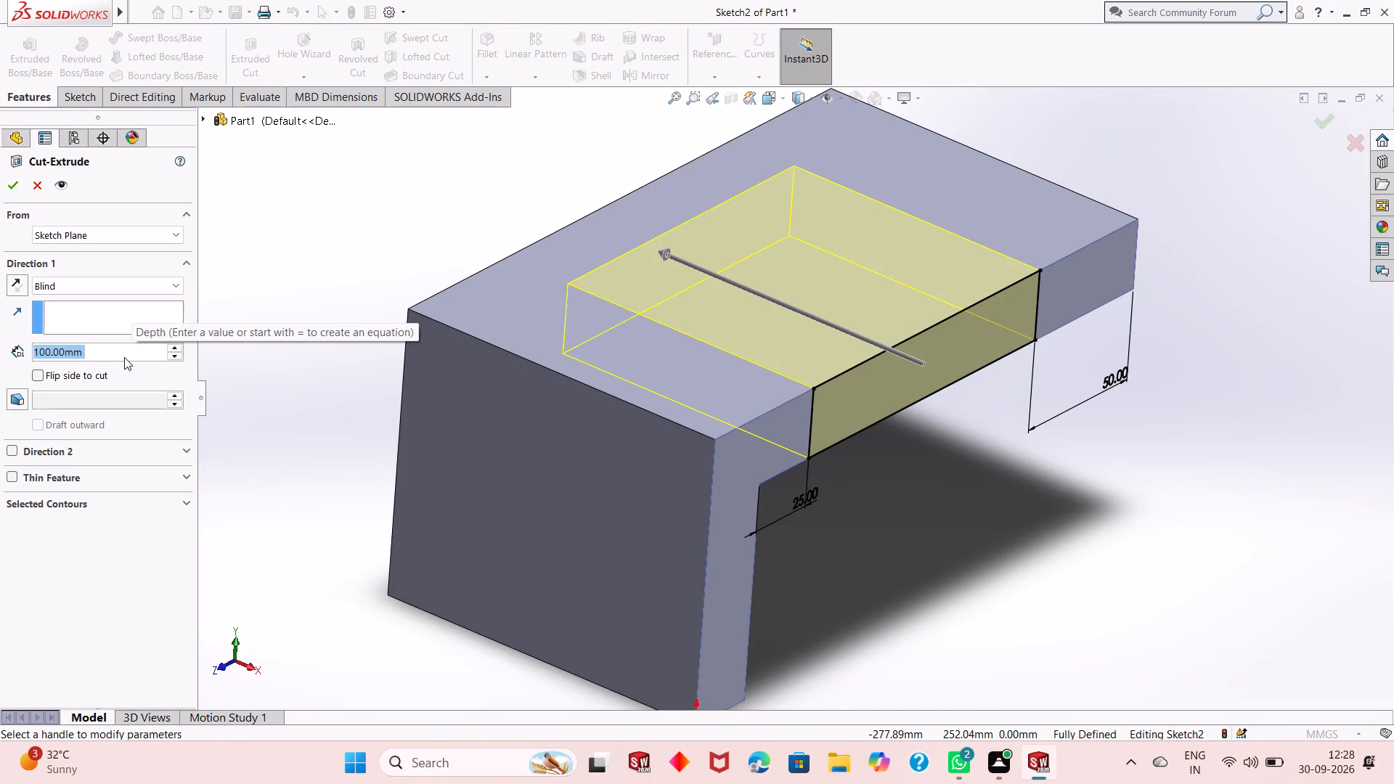
pyautogui.write('20')
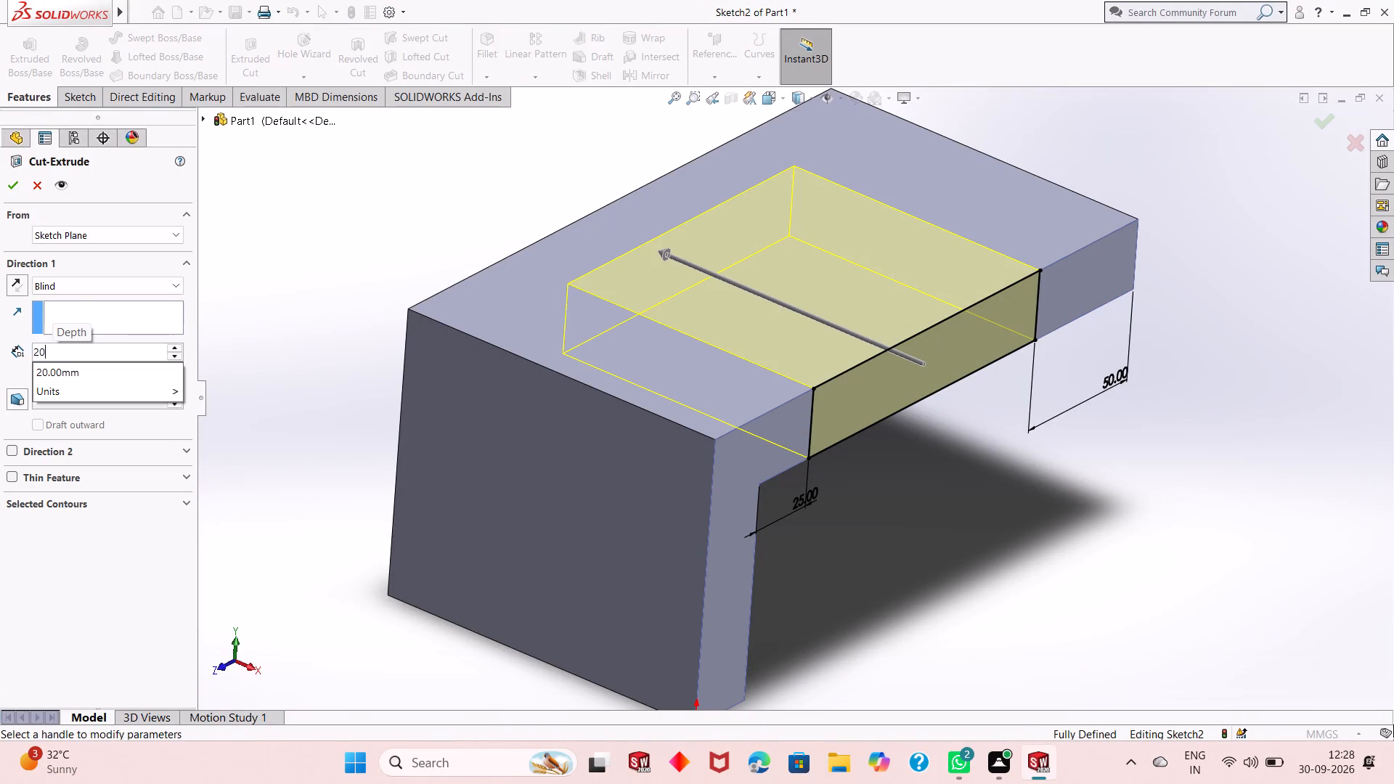
pyautogui.press('Return')
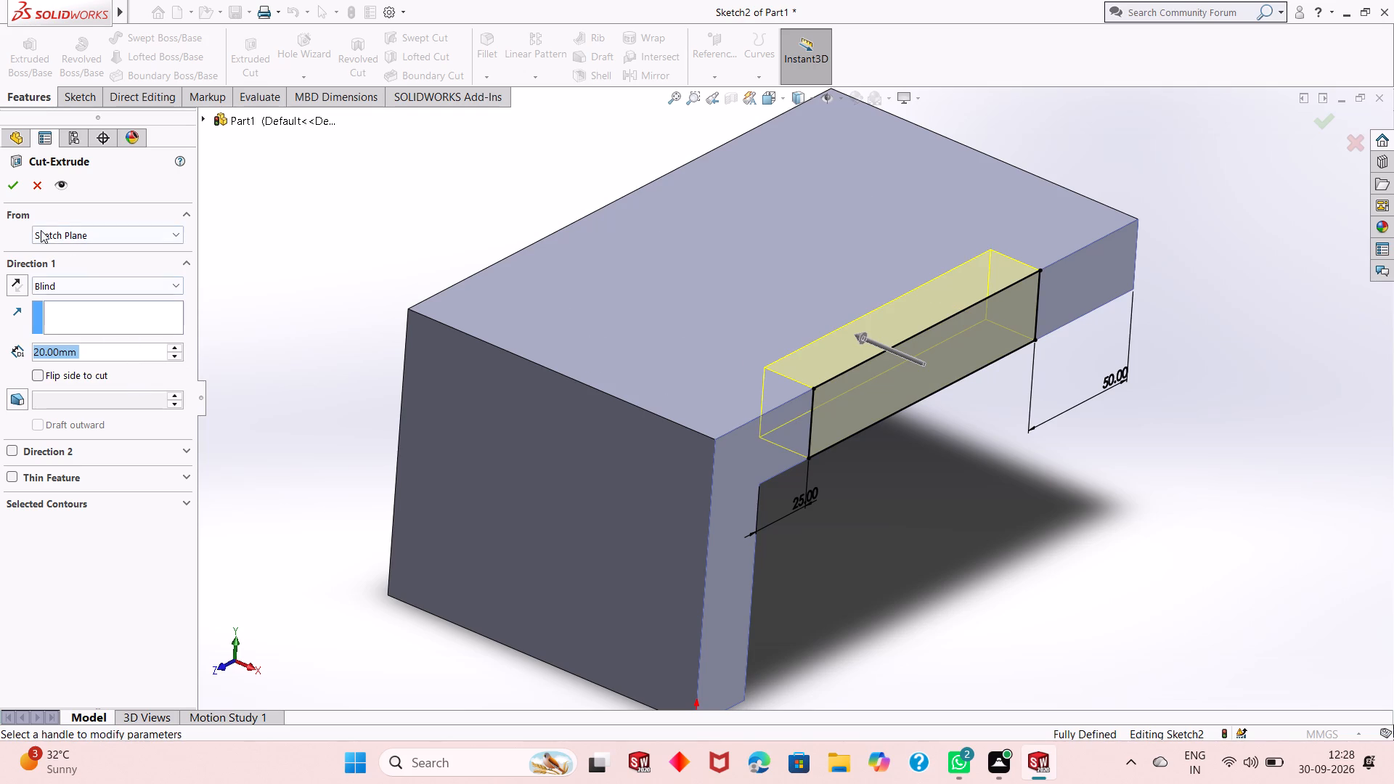
pyautogui.click(6, 185)
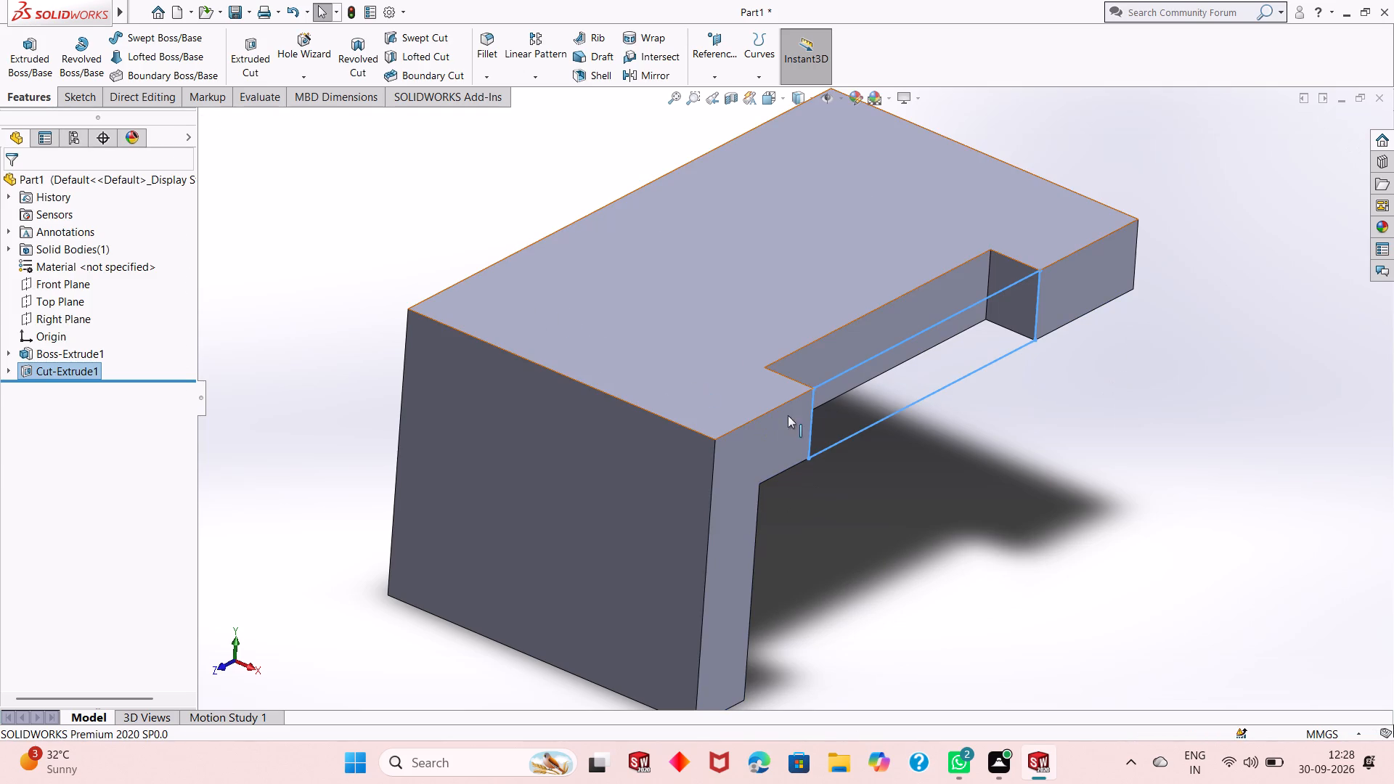
pyautogui.click(1019, 534)
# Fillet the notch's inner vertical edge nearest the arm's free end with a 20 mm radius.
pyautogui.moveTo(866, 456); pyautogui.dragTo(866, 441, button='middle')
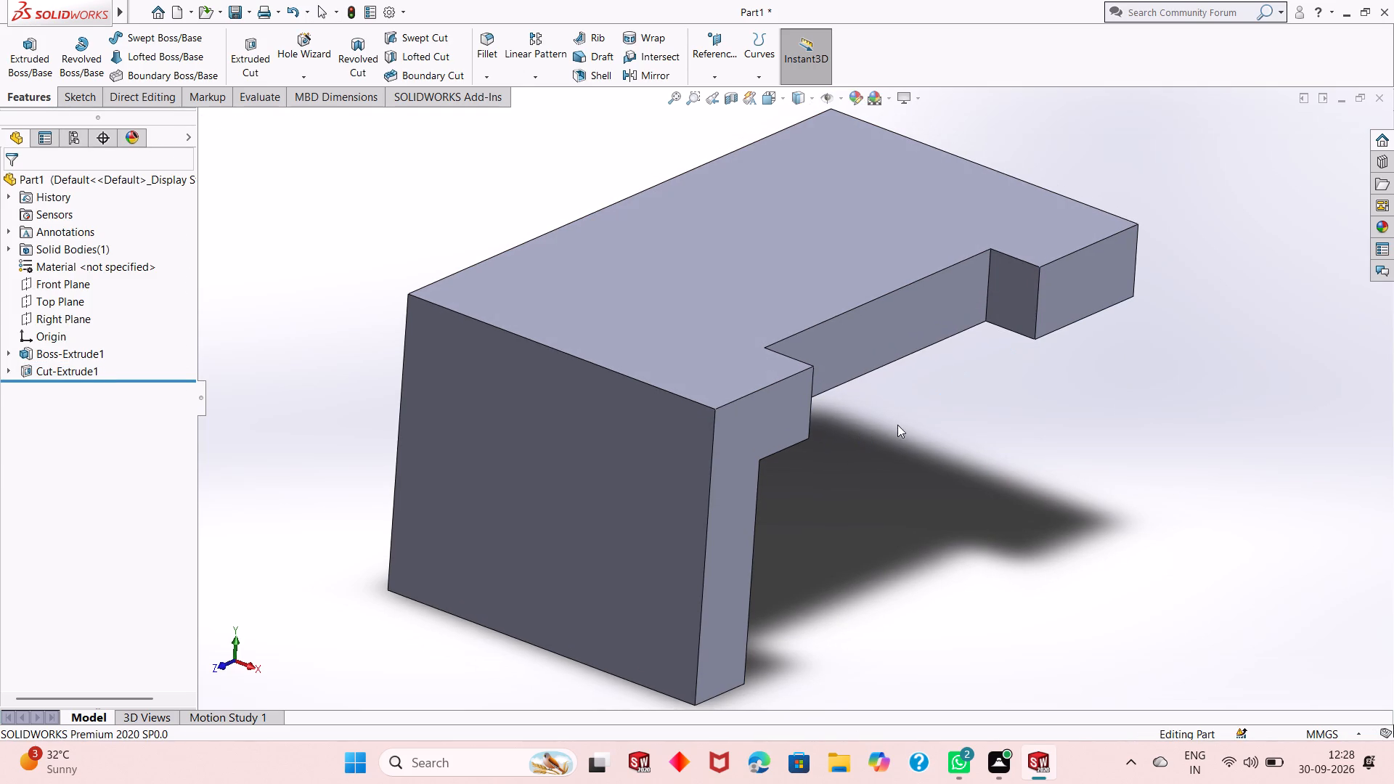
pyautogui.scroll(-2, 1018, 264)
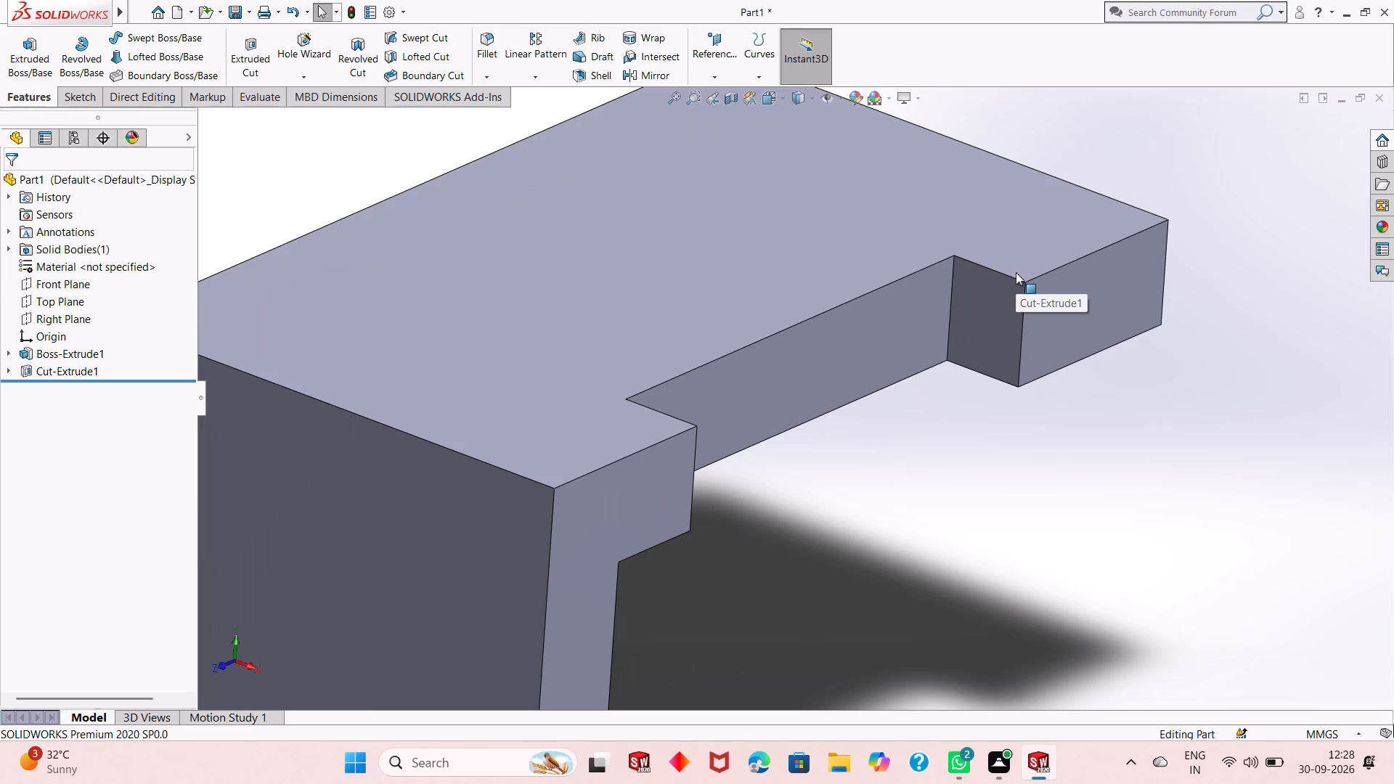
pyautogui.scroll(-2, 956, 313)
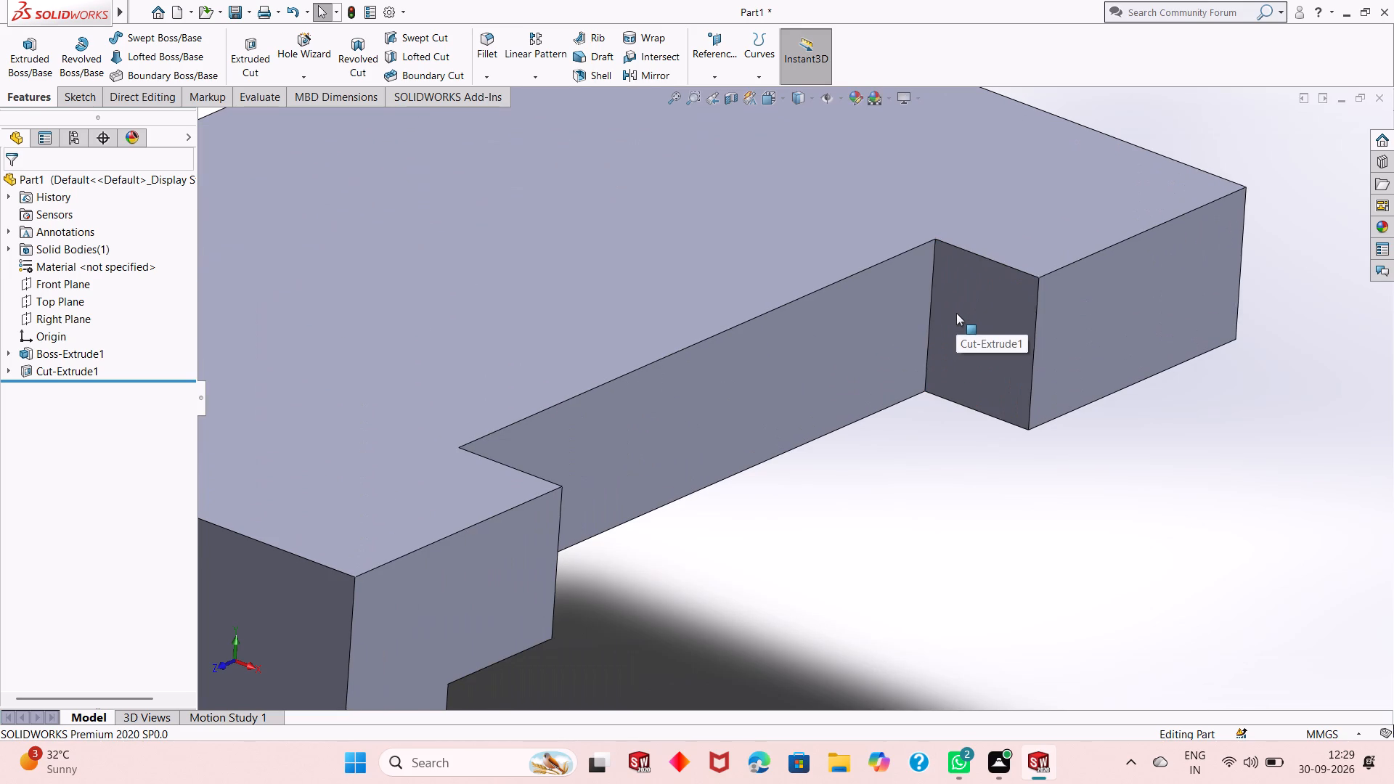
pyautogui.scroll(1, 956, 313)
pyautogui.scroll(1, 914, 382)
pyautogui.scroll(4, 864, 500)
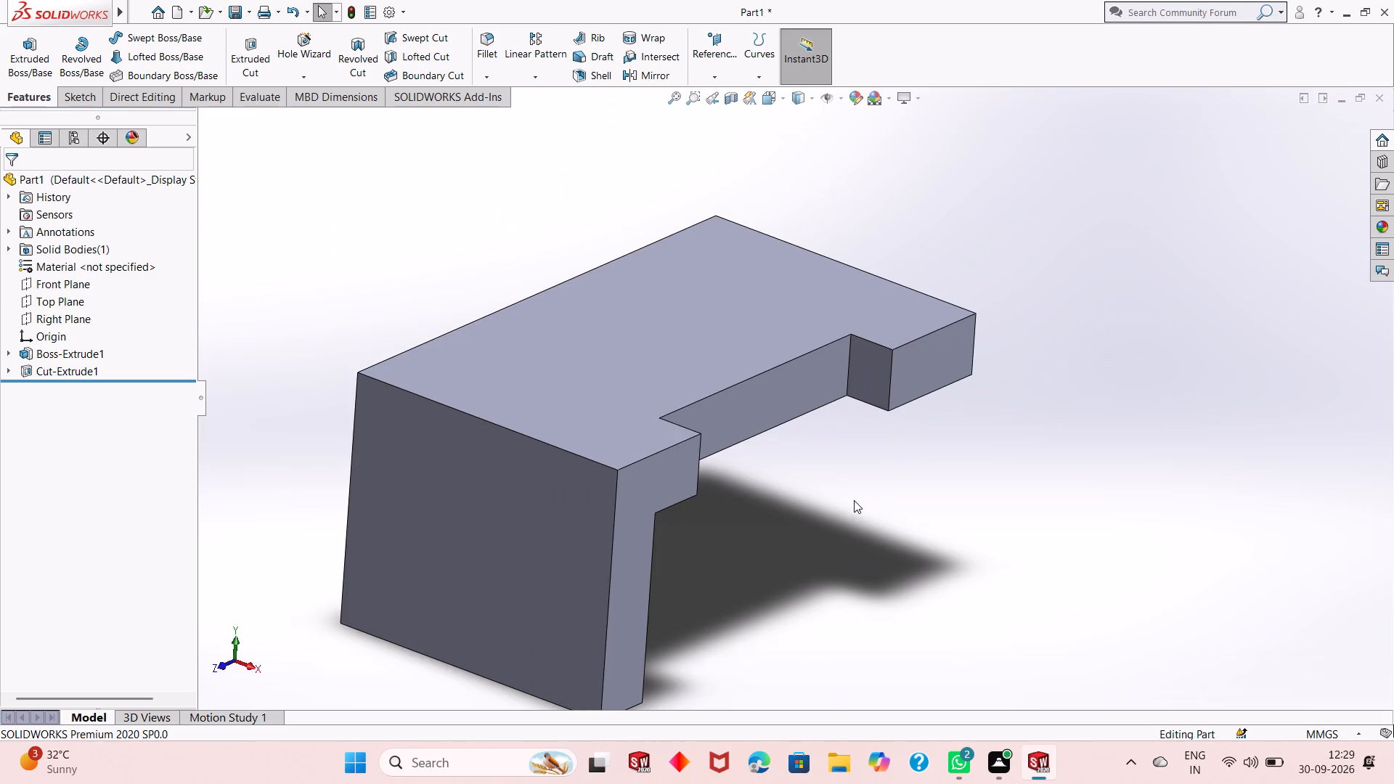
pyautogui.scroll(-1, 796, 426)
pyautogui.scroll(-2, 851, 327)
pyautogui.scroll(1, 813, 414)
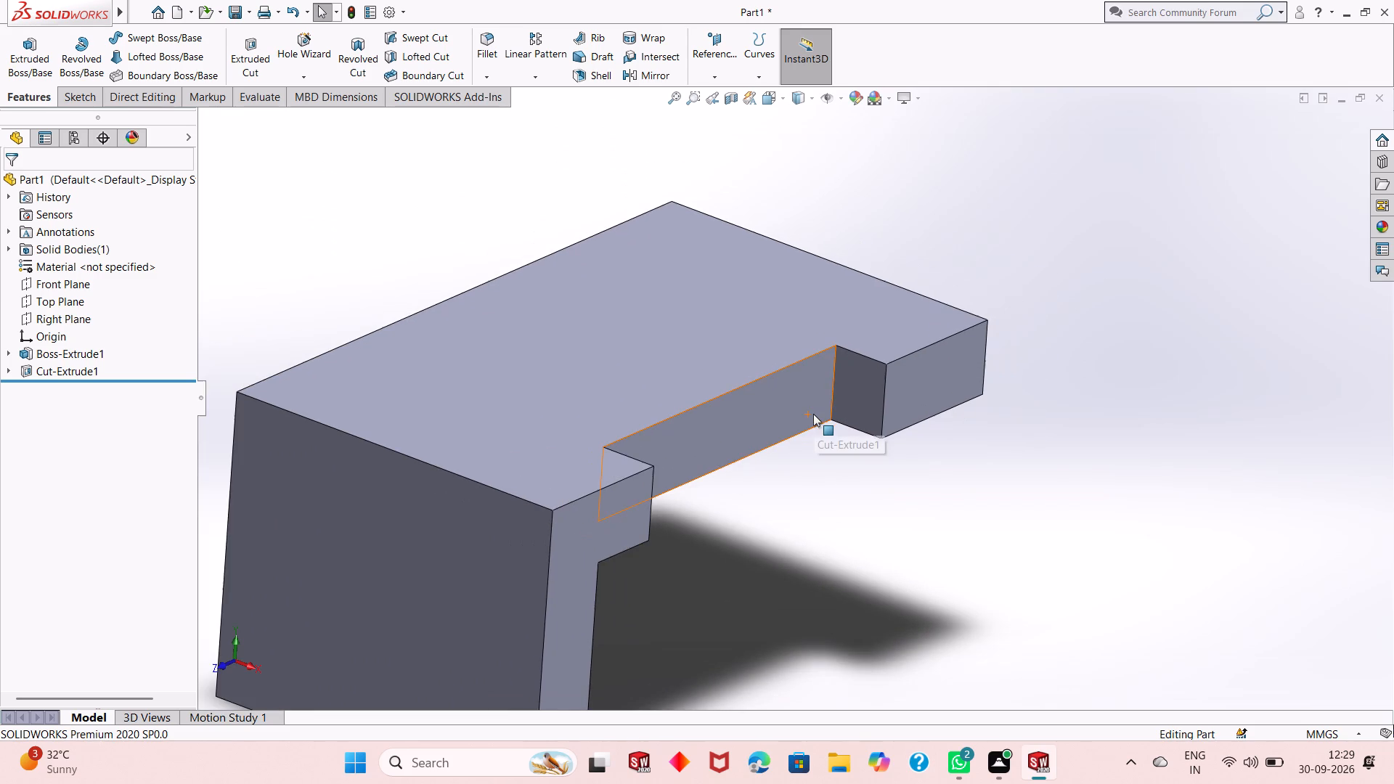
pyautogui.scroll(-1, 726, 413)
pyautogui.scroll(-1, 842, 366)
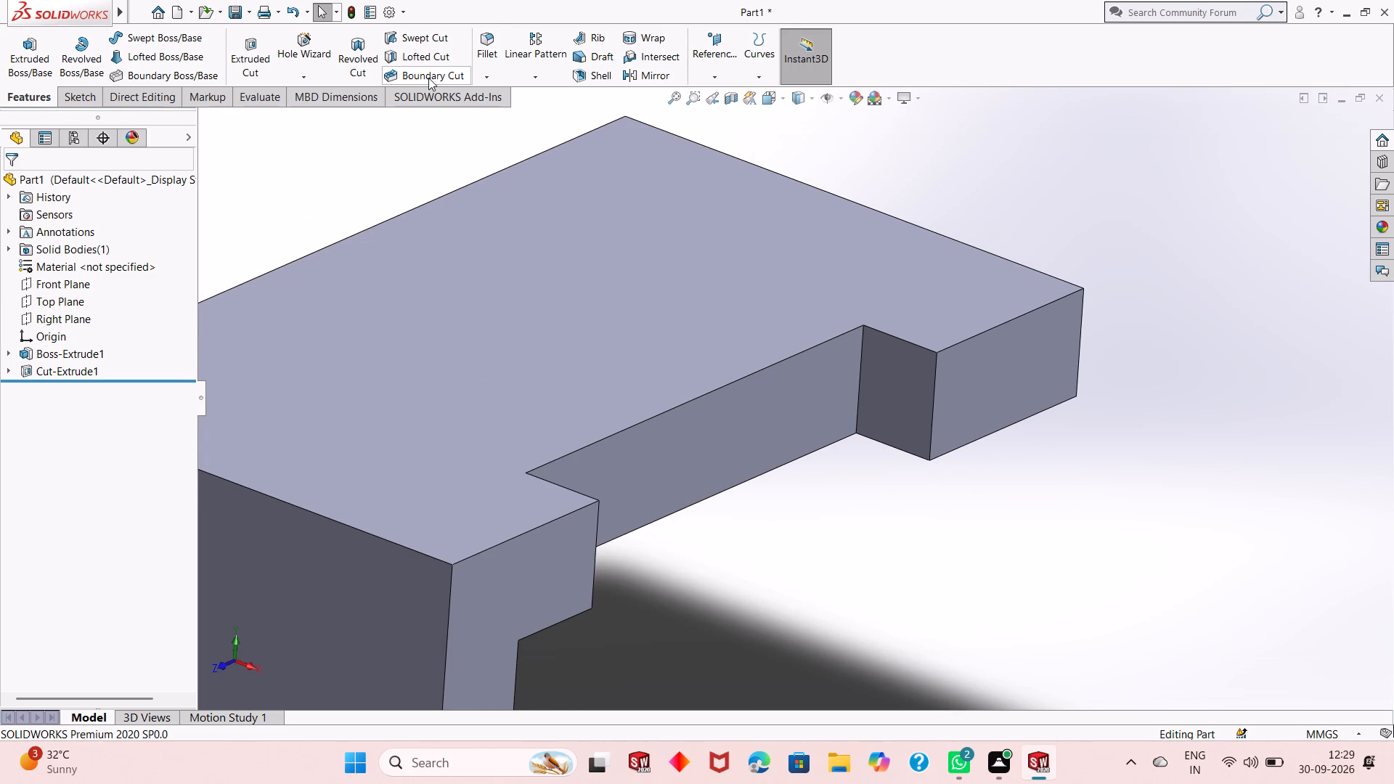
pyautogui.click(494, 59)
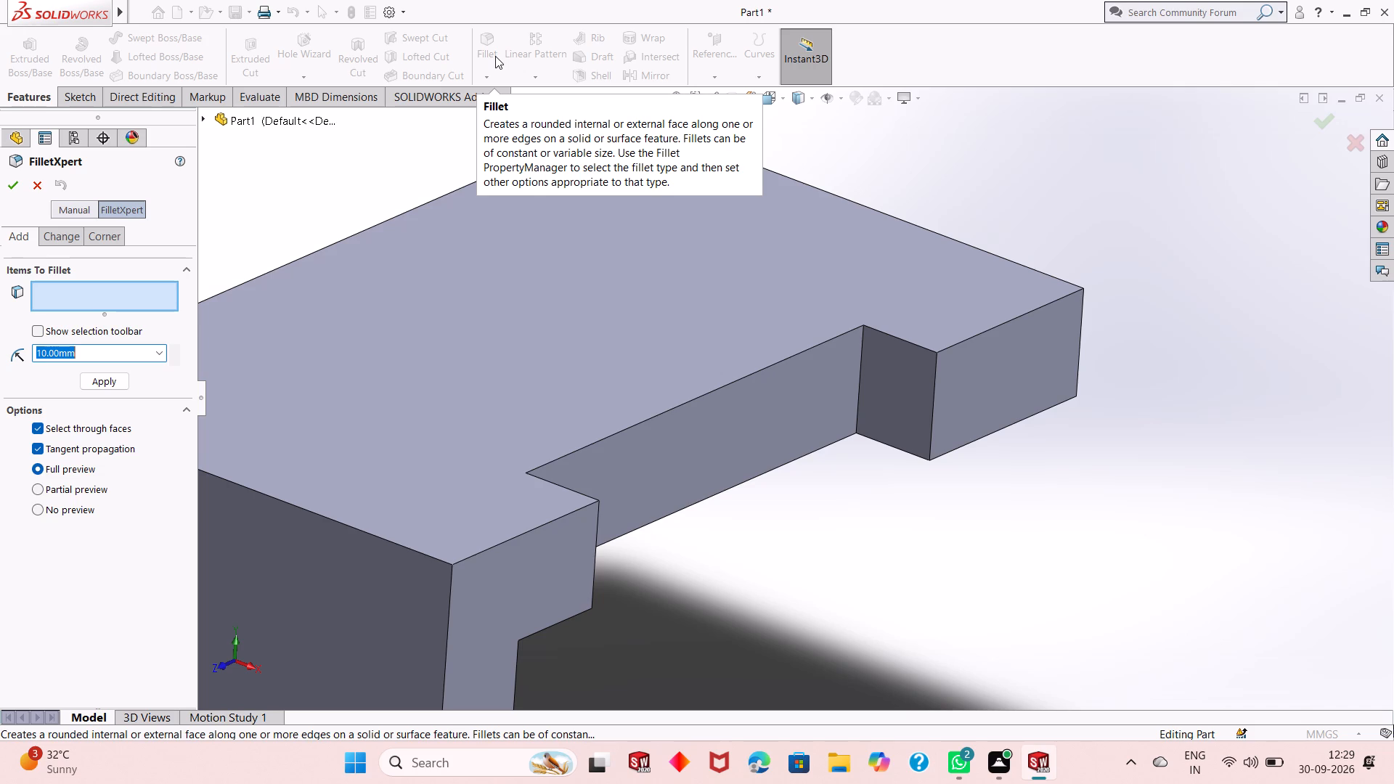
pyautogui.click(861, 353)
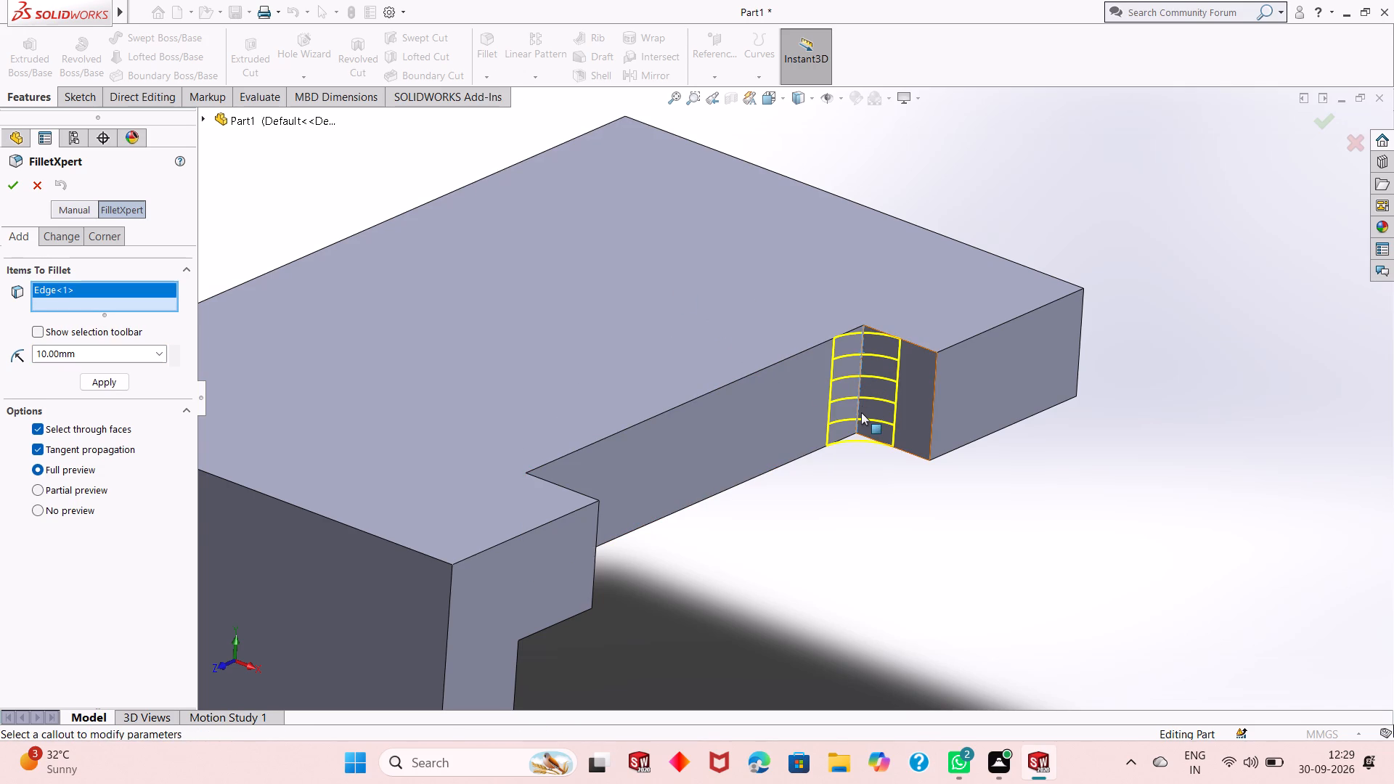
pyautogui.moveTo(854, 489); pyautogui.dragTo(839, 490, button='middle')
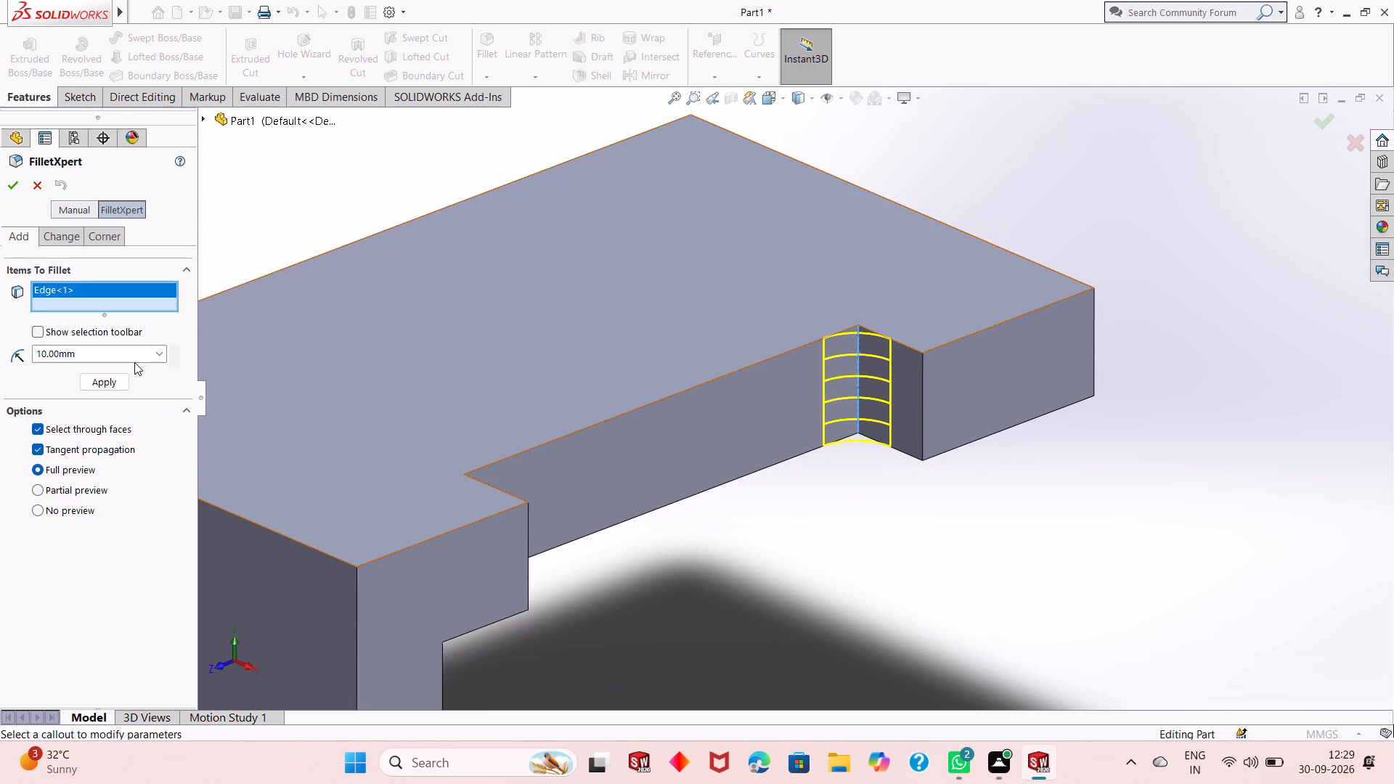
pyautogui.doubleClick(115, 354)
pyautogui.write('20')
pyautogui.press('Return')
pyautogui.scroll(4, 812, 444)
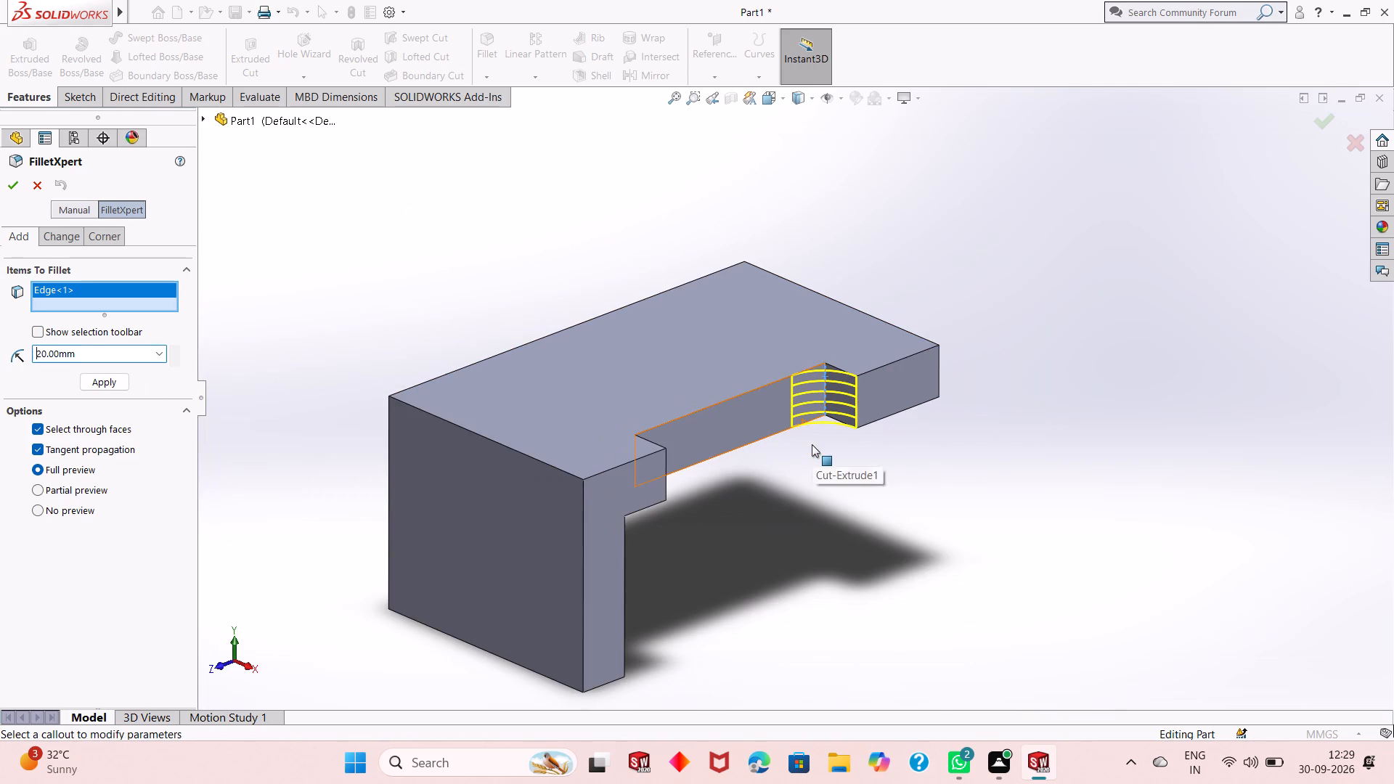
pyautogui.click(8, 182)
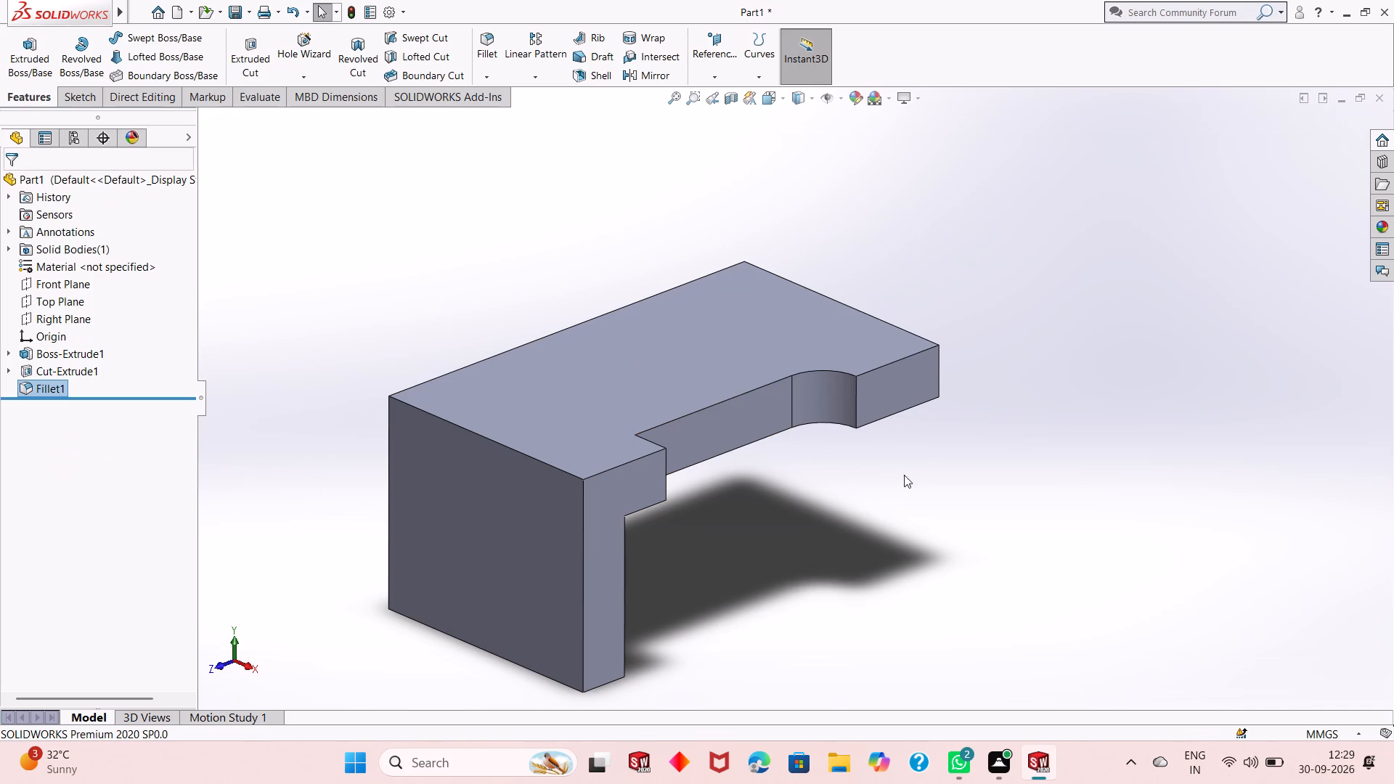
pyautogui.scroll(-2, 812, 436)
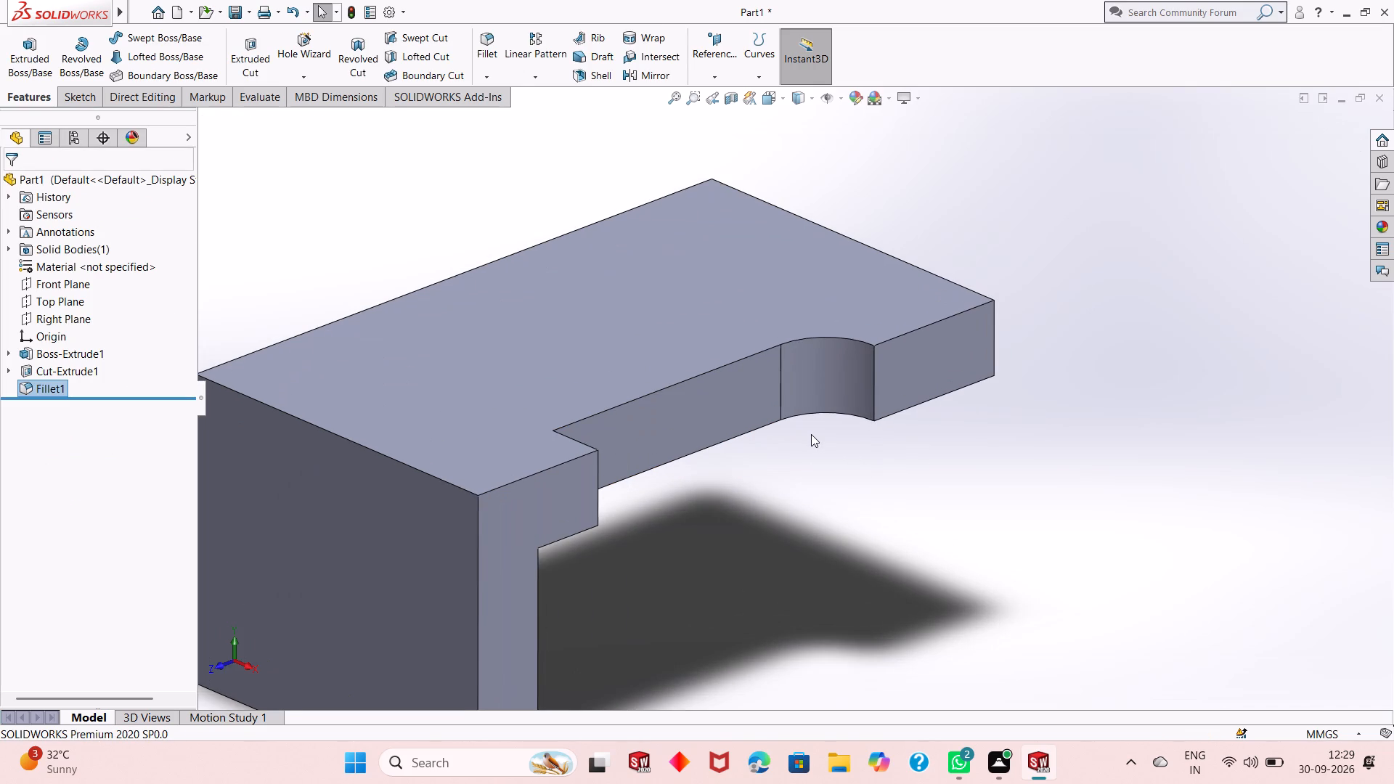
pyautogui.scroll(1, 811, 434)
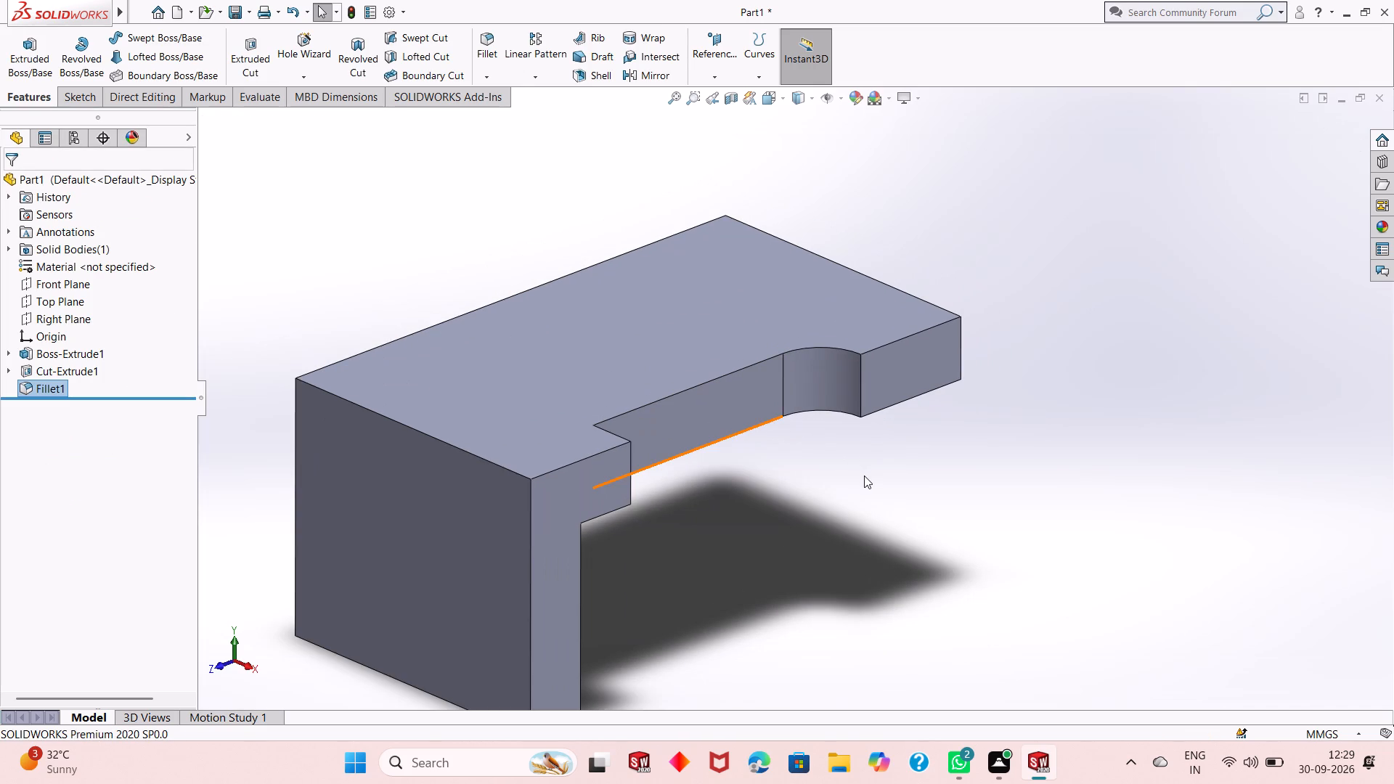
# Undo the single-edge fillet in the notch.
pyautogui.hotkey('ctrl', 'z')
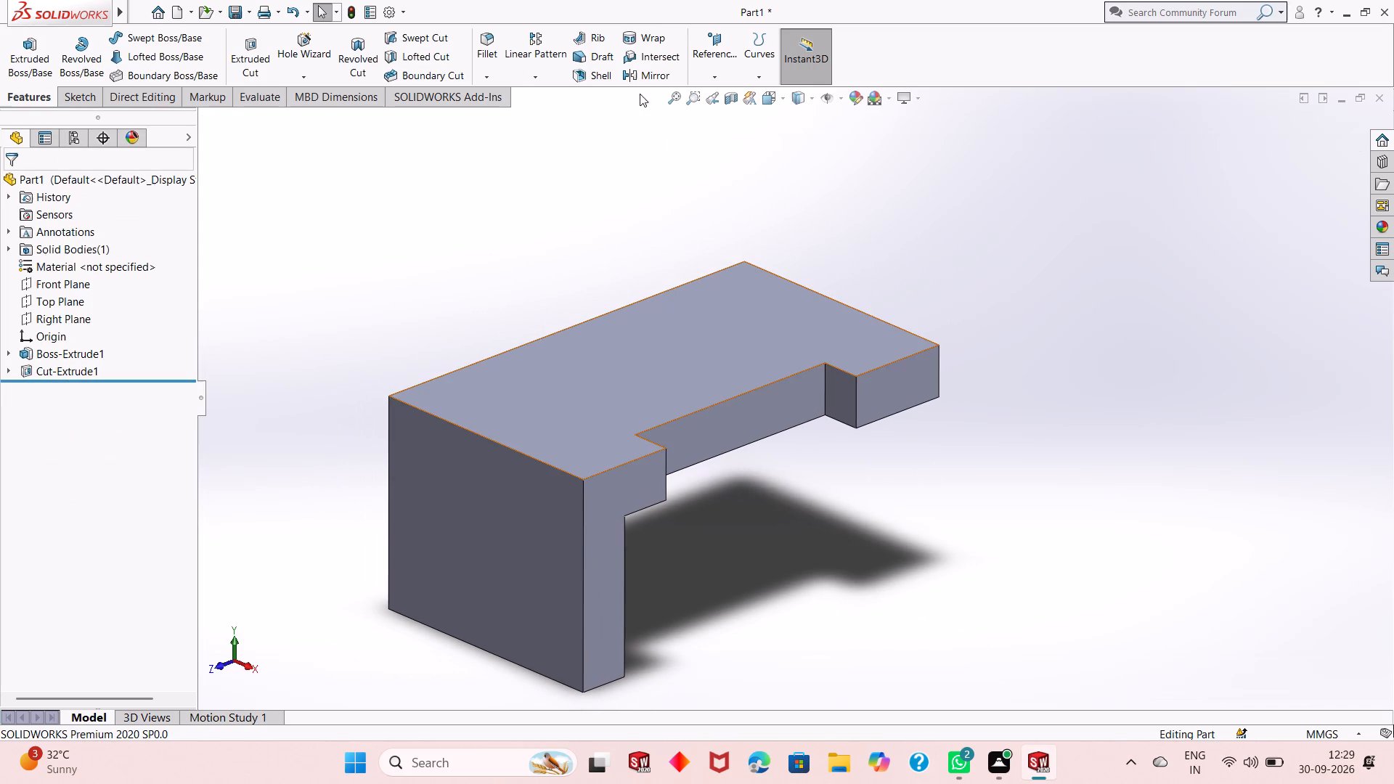
# Fillet both inner vertical edges of the notch in the arm's side together with a 20 mm radius.
pyautogui.click(493, 48)
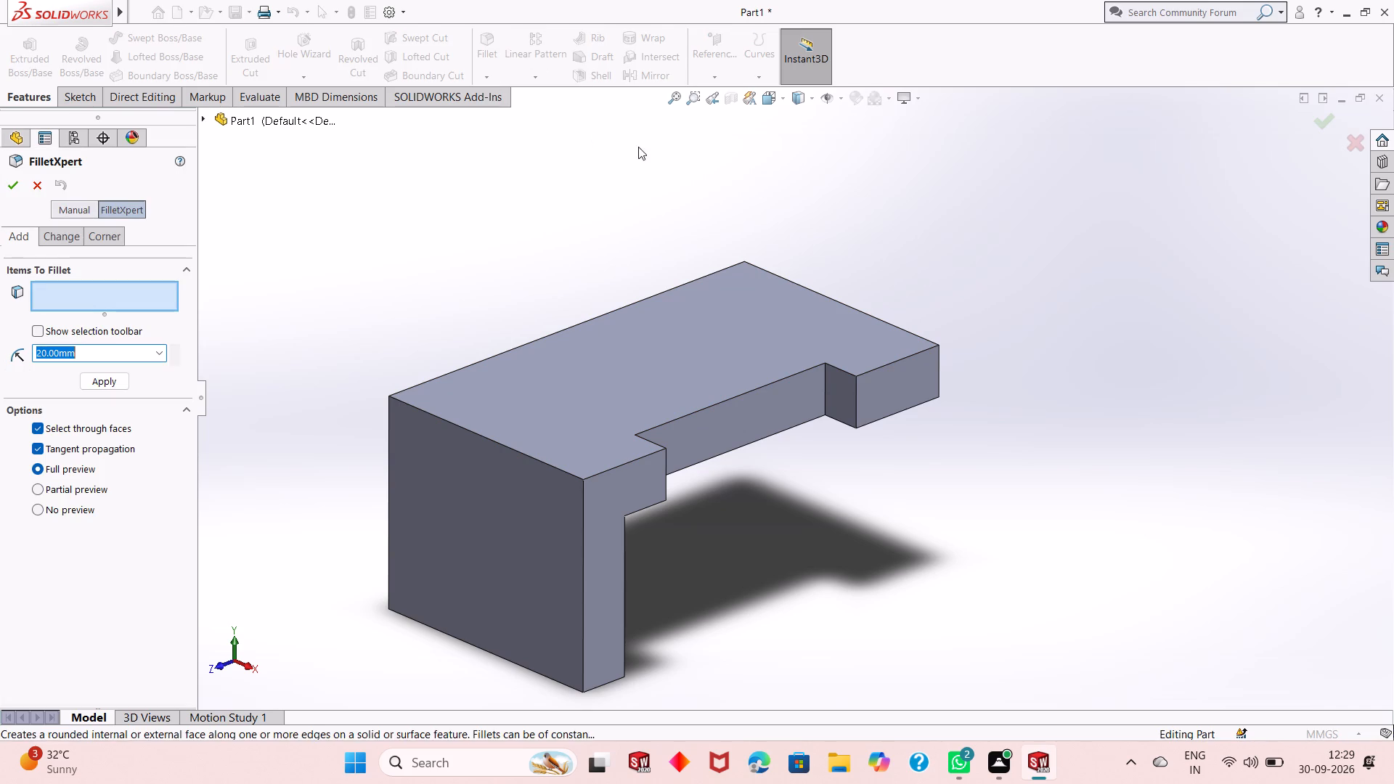
pyautogui.scroll(-3, 826, 394)
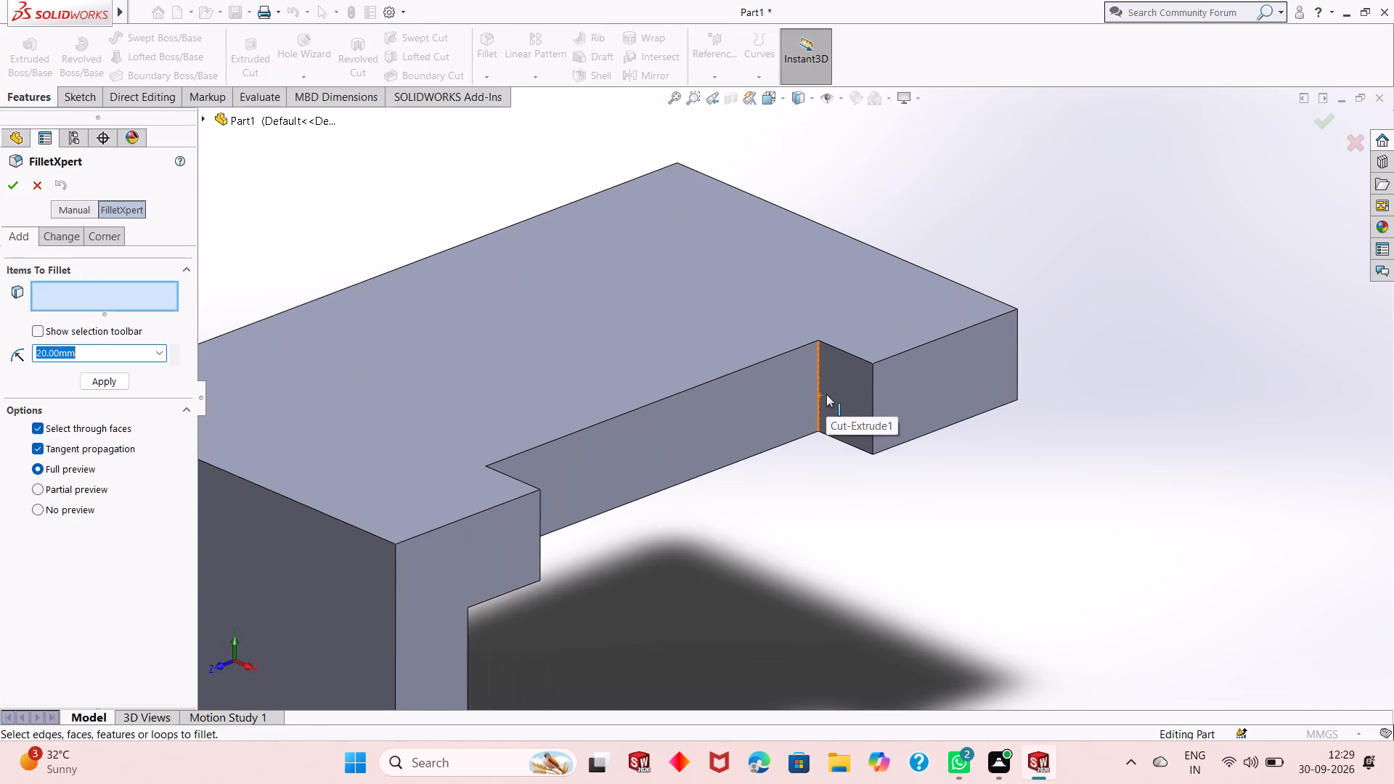
pyautogui.scroll(-2, 826, 394)
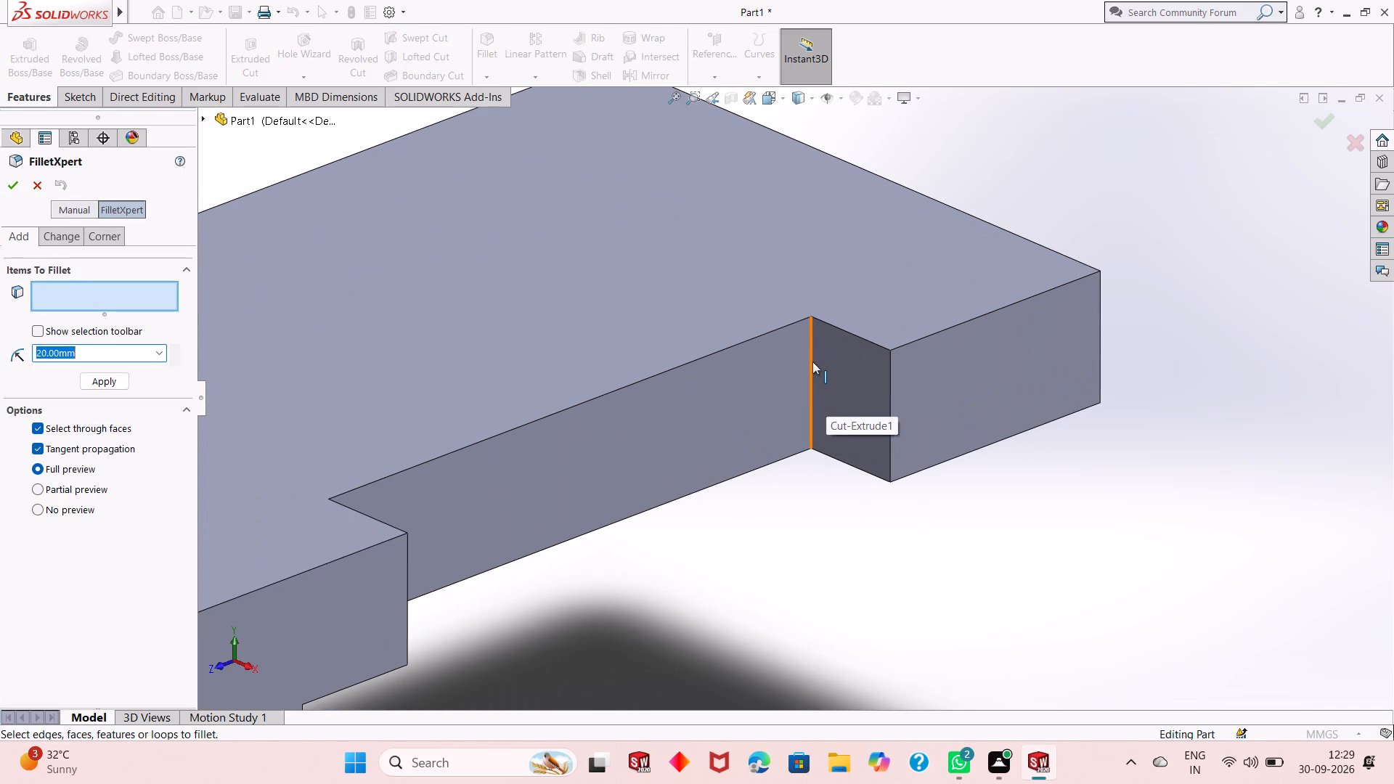
pyautogui.click(812, 362)
pyautogui.scroll(4, 820, 420)
pyautogui.scroll(1, 789, 497)
pyautogui.moveTo(814, 536); pyautogui.dragTo(788, 537, button='middle')
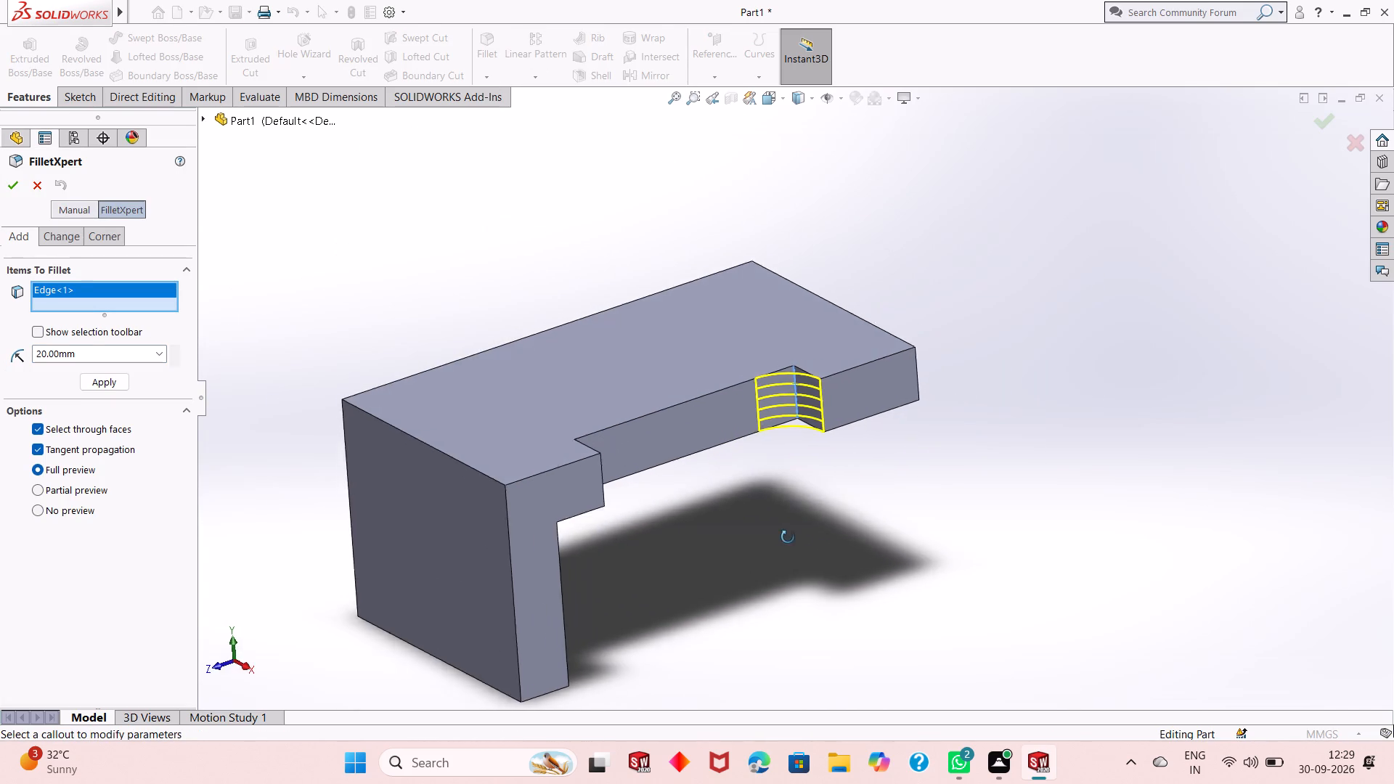
pyautogui.moveTo(788, 537); pyautogui.dragTo(729, 584, button='middle')
pyautogui.scroll(-2, 541, 520)
pyautogui.moveTo(727, 498); pyautogui.dragTo(685, 520, button='middle')
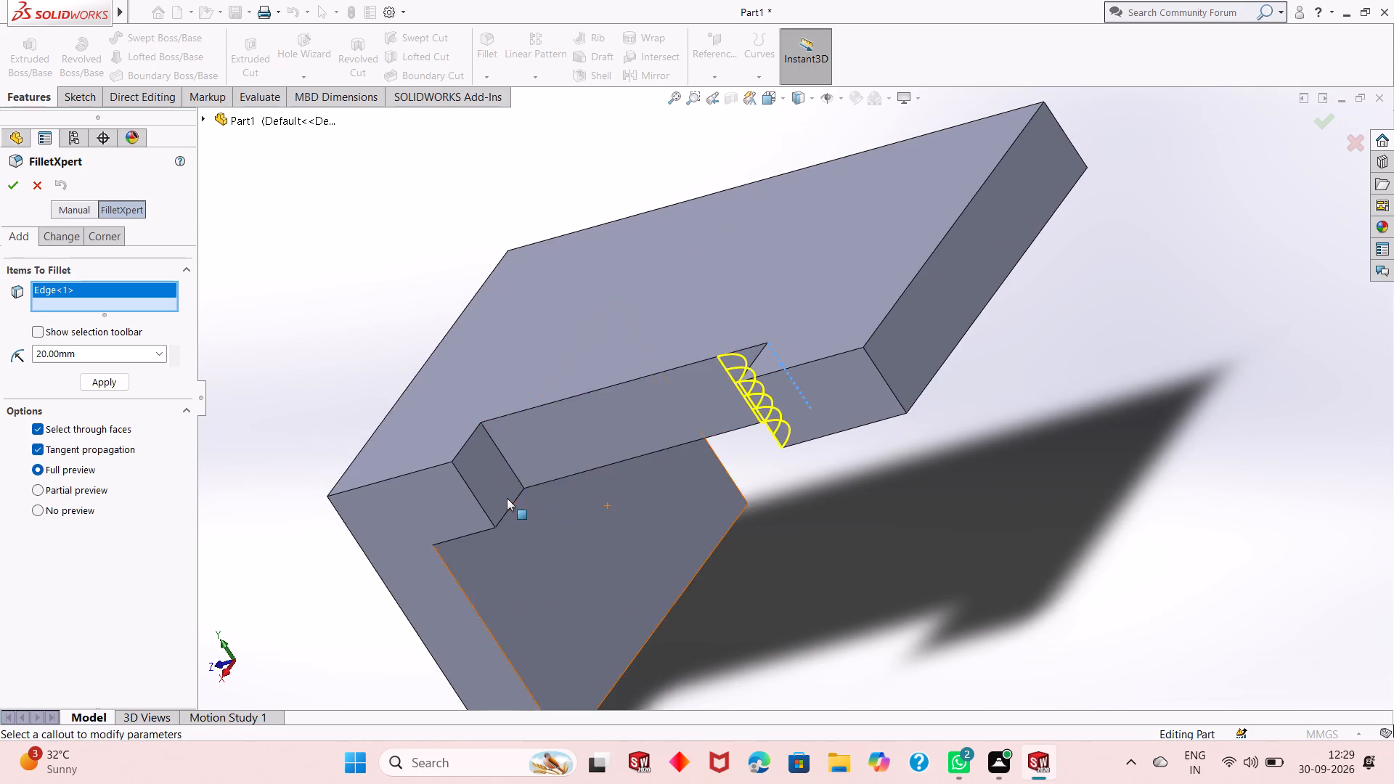
pyautogui.scroll(2, 505, 498)
pyautogui.scroll(-5, 599, 441)
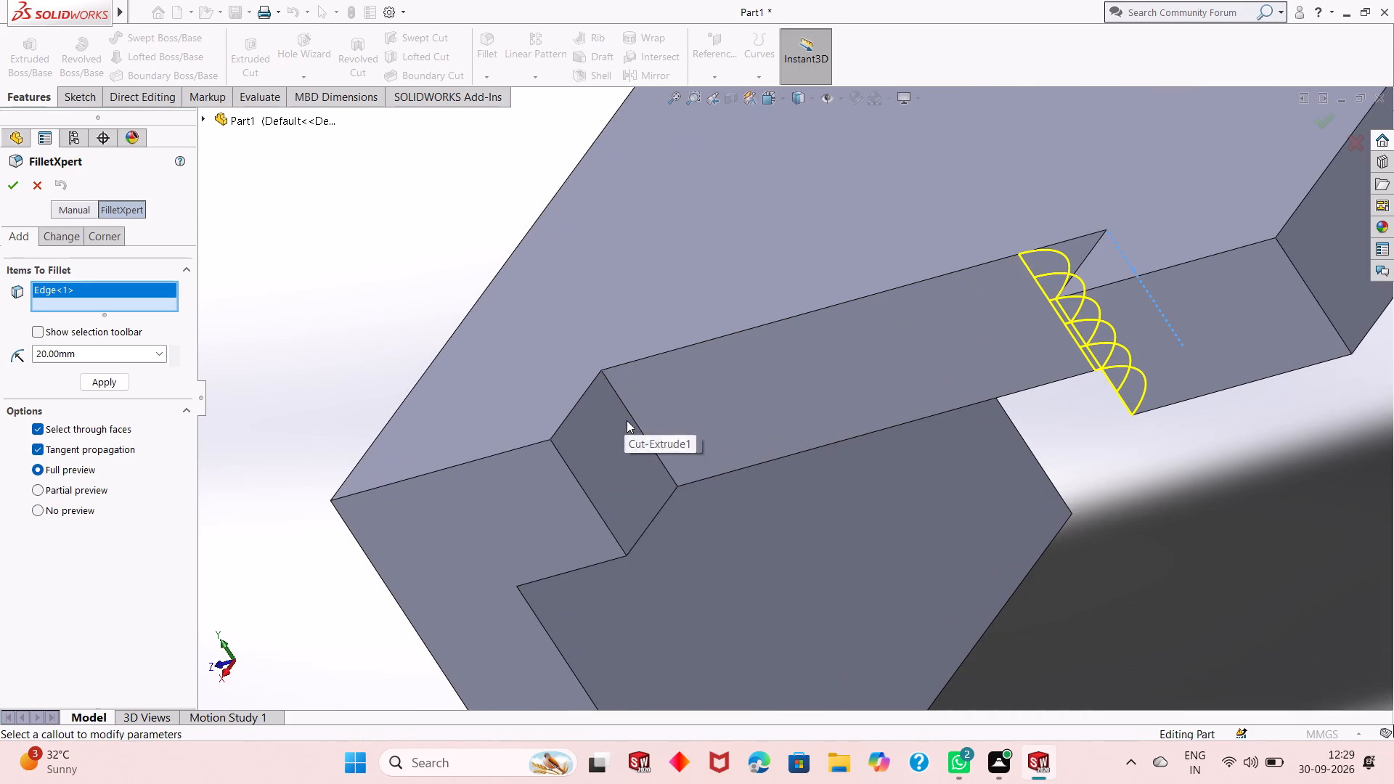
pyautogui.click(629, 416)
pyautogui.scroll(4, 645, 438)
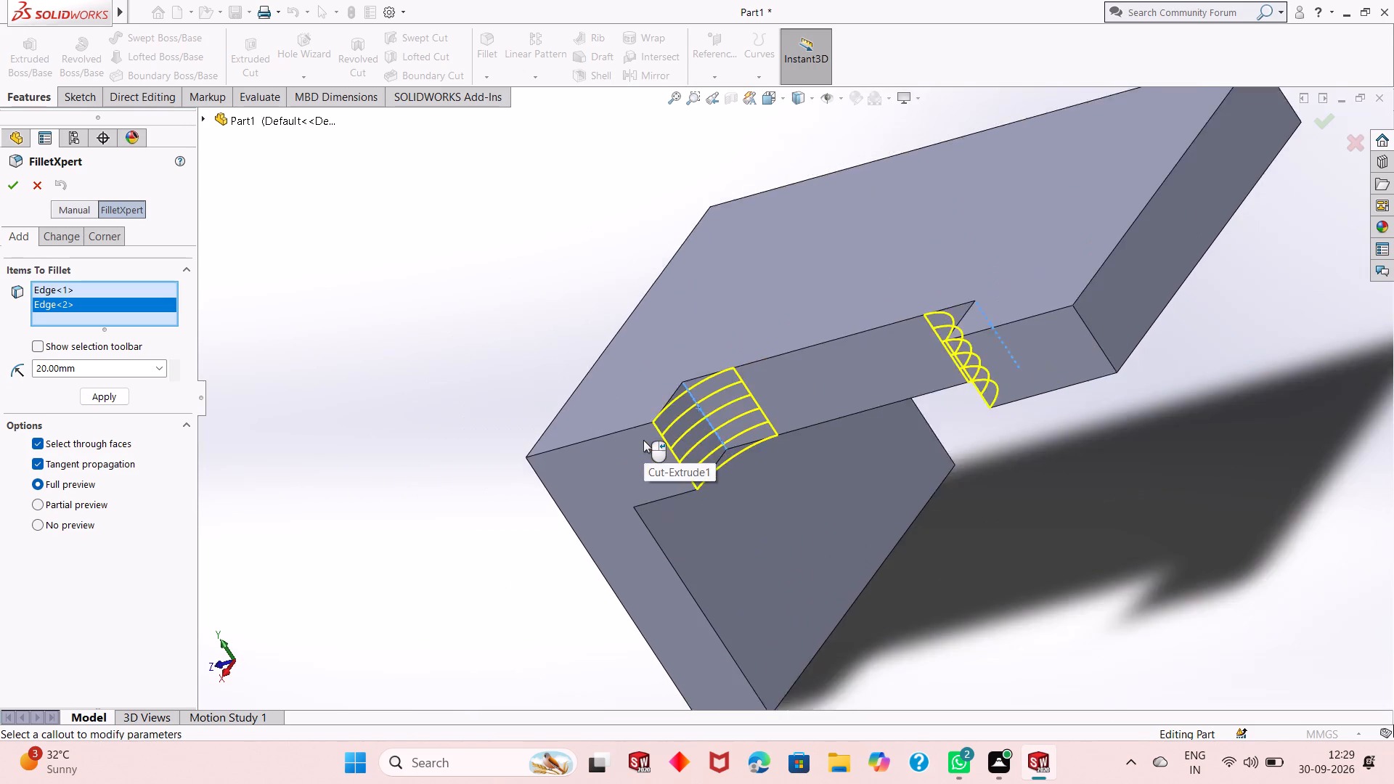
pyautogui.scroll(1, 643, 440)
pyautogui.moveTo(840, 465); pyautogui.dragTo(897, 444, button='middle')
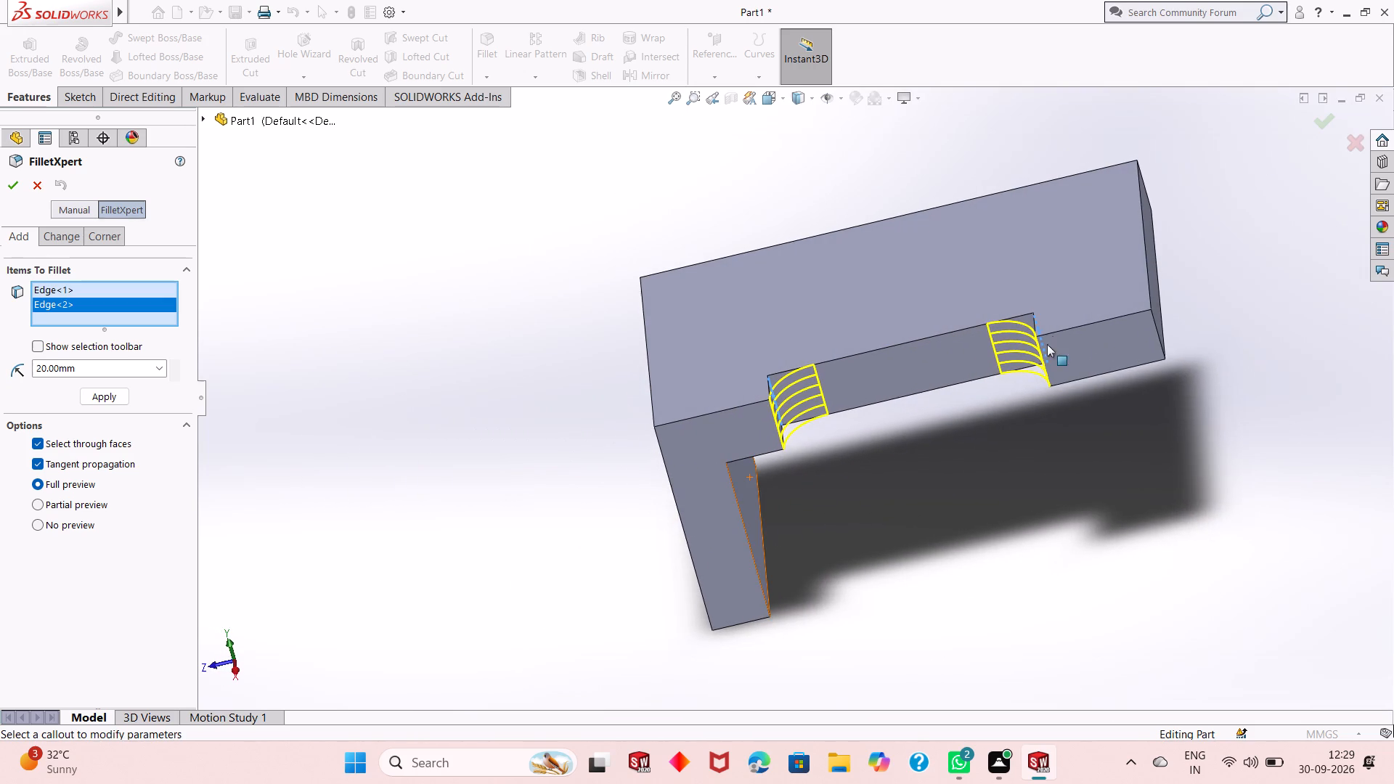
pyautogui.scroll(-2, 1052, 336)
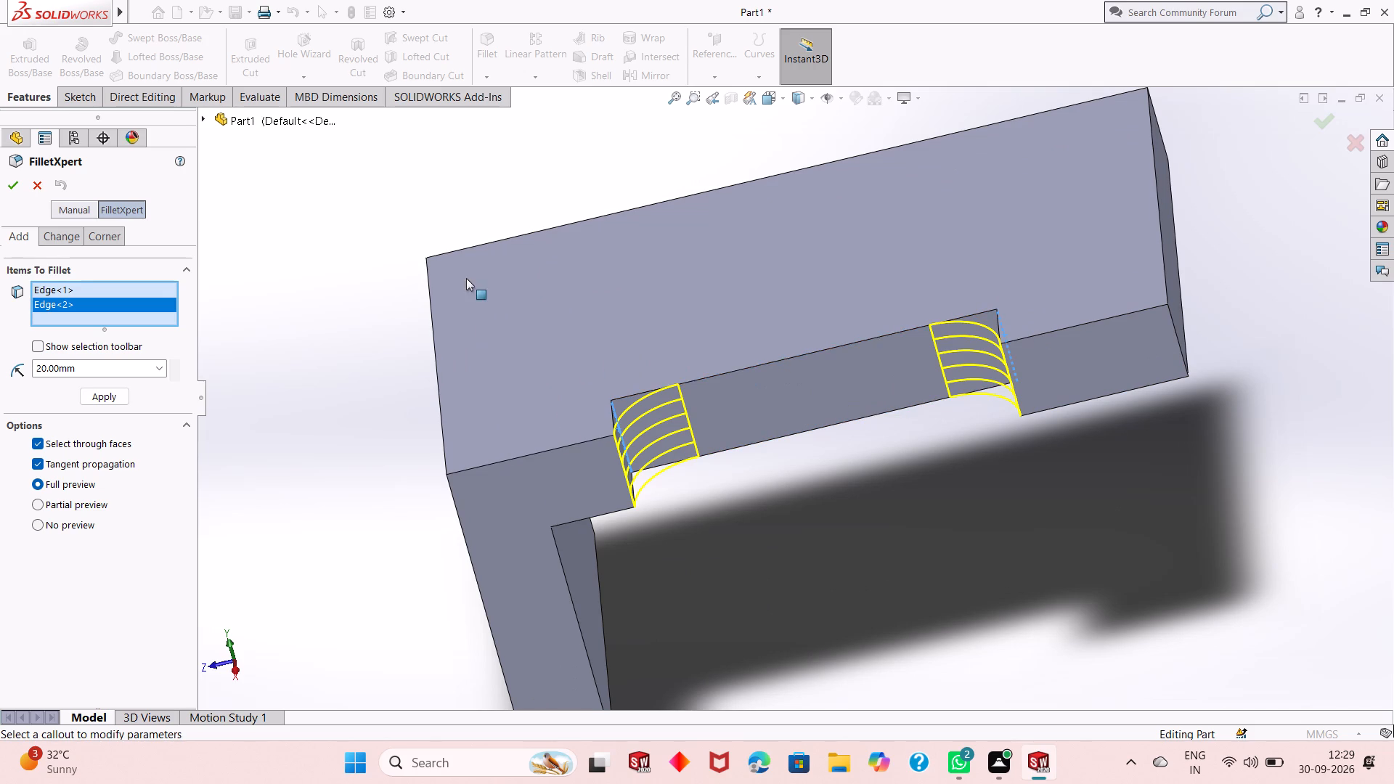
pyautogui.click(11, 192)
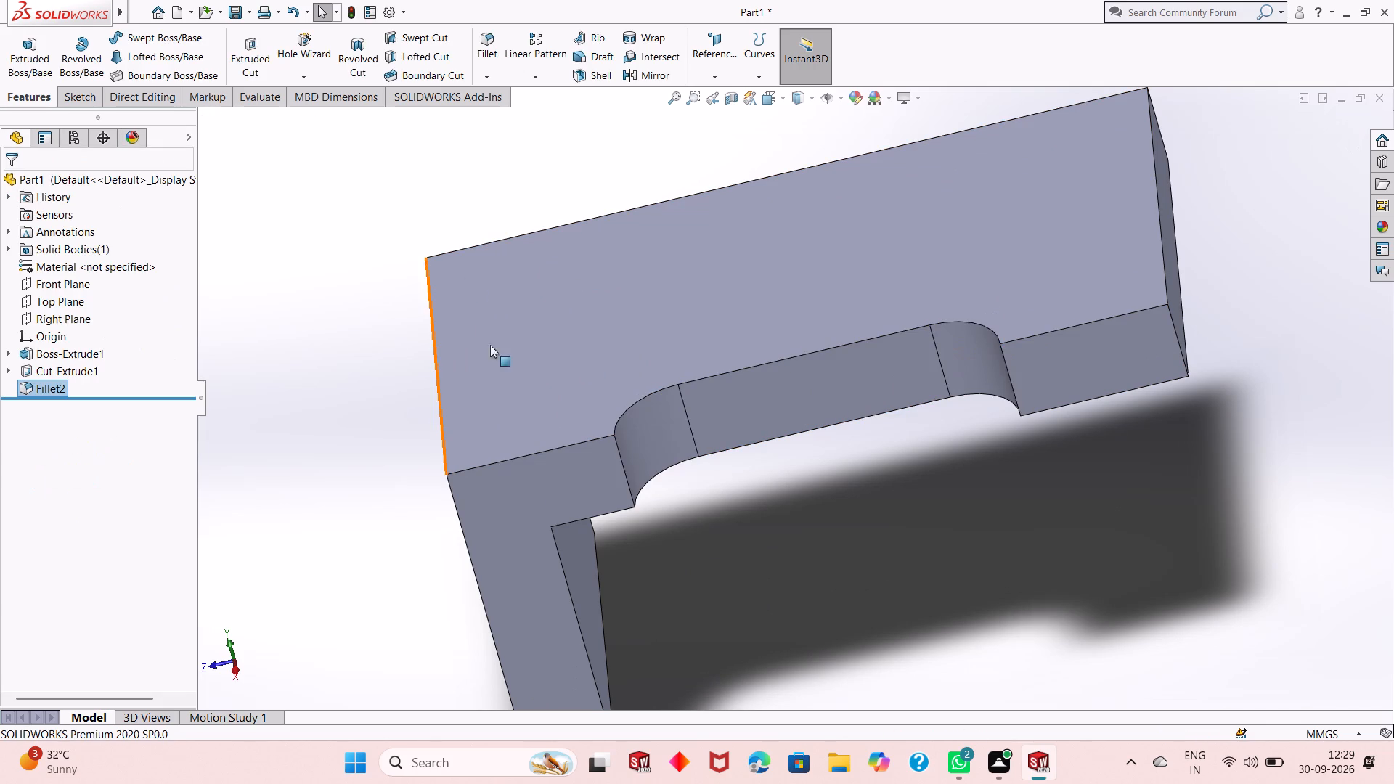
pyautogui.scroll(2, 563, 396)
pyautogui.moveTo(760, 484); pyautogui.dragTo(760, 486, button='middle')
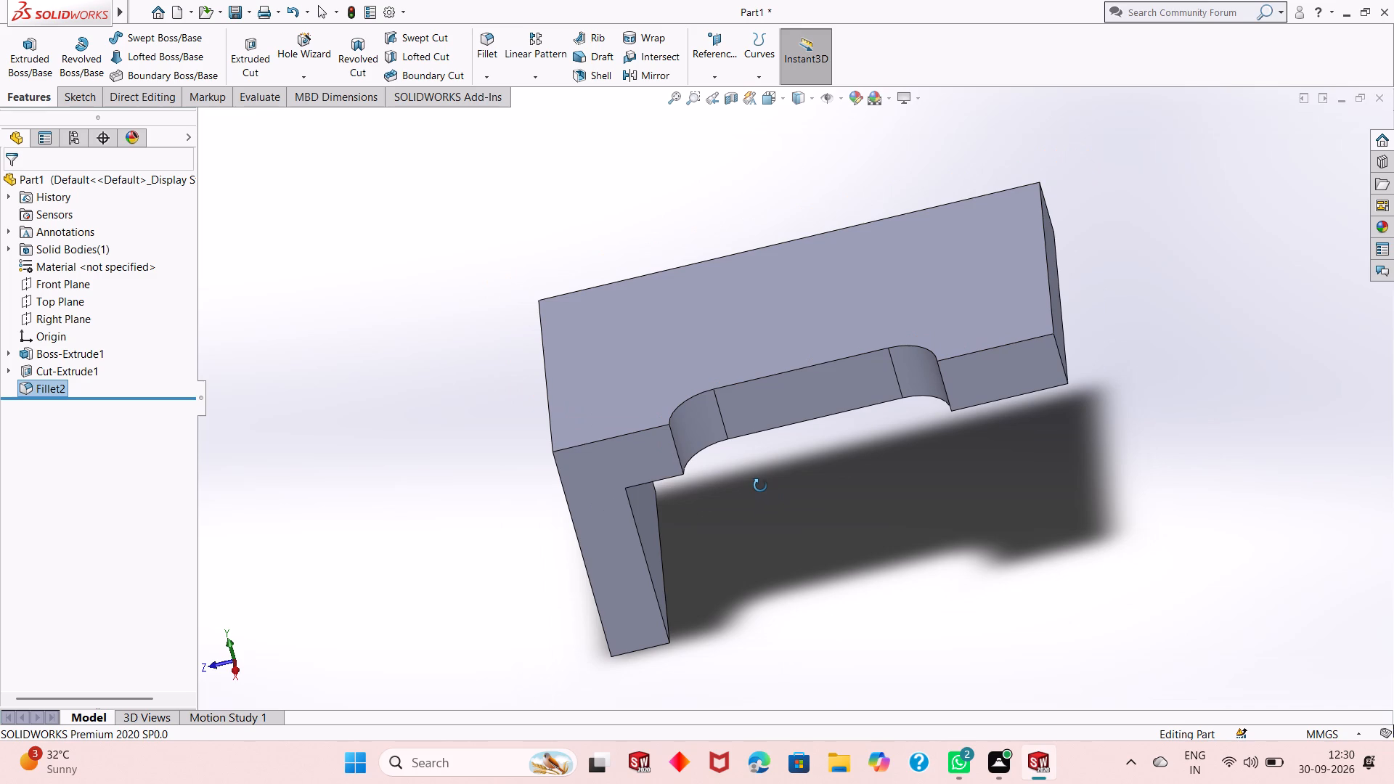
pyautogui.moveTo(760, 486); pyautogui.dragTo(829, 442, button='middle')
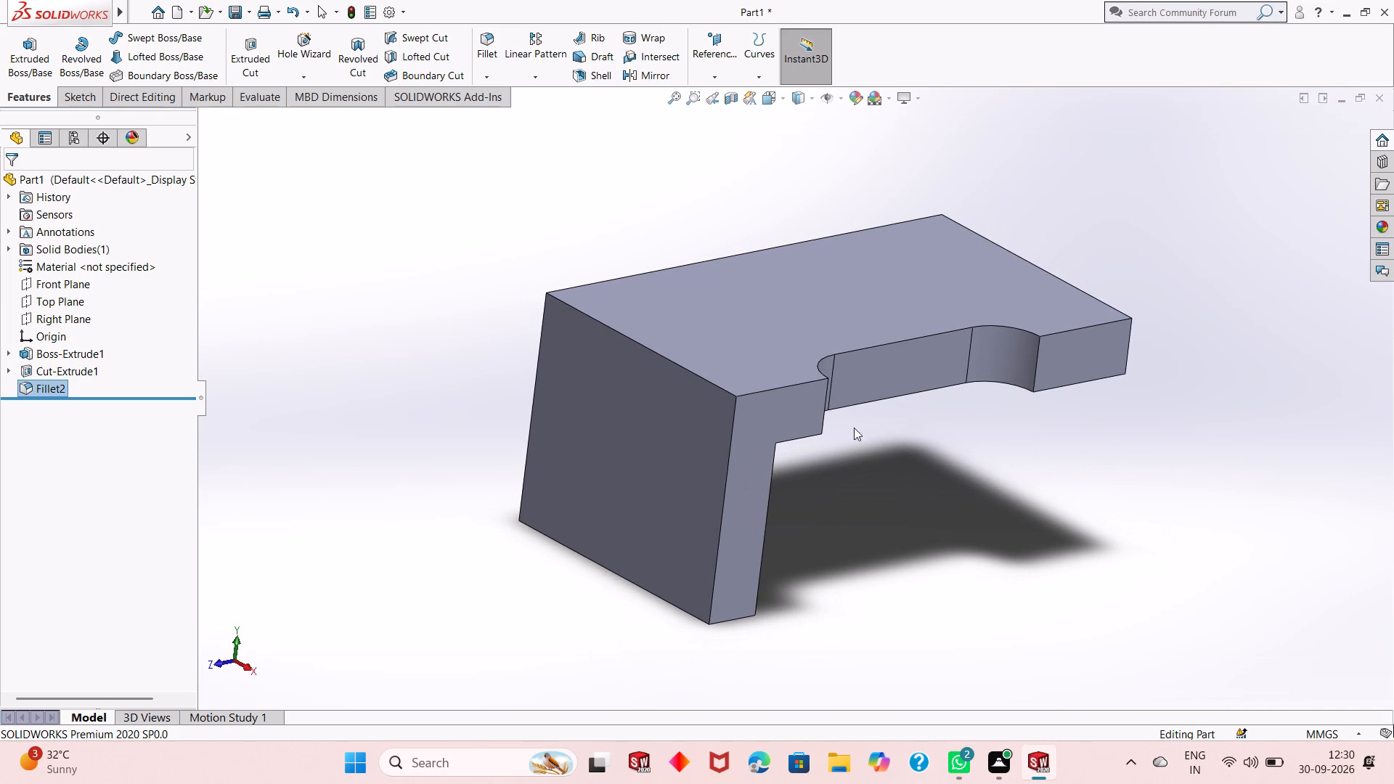
# Undo the two-edge notch fillet and the notch cut on the arm's side, going back to the rectangle sketch.
pyautogui.moveTo(902, 434); pyautogui.dragTo(947, 478, button='middle')
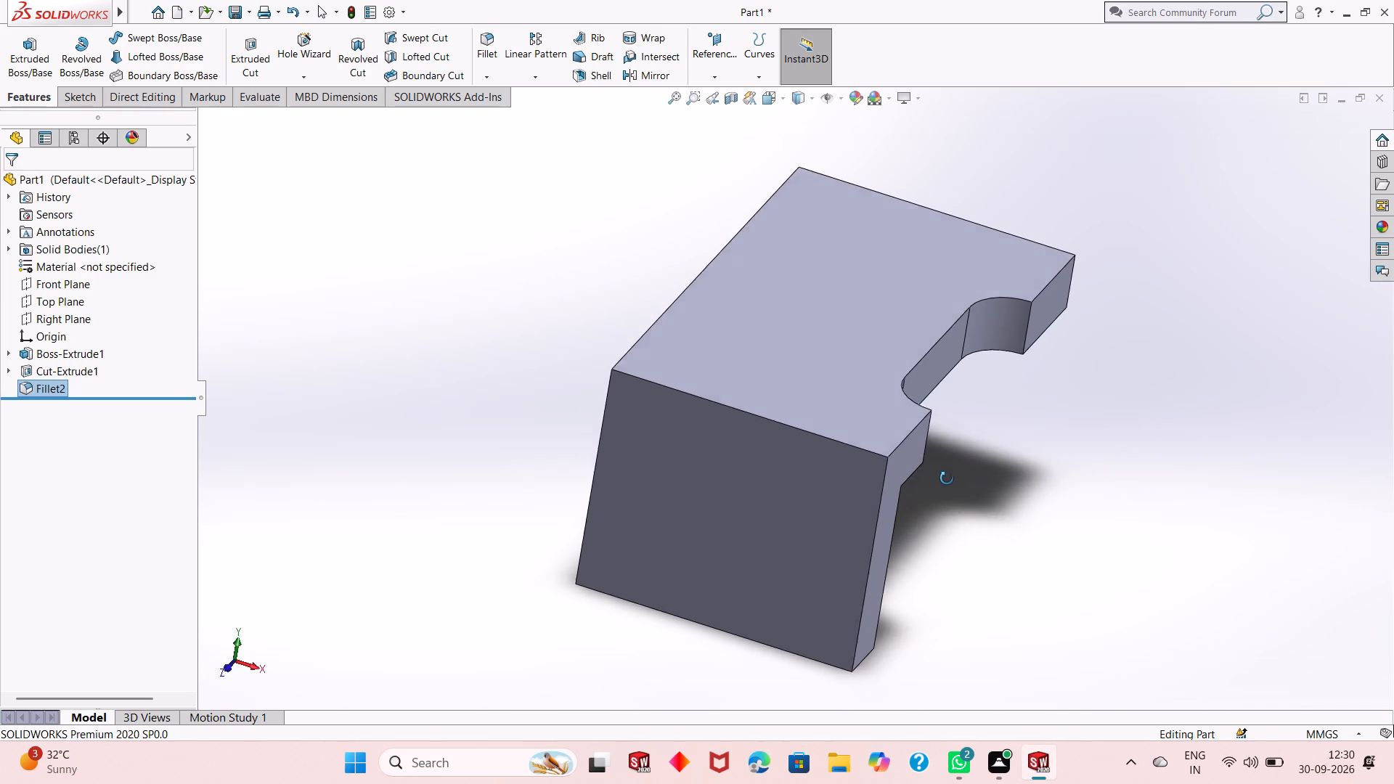
pyautogui.moveTo(947, 478); pyautogui.dragTo(910, 494, button='middle')
pyautogui.scroll(-2, 913, 399)
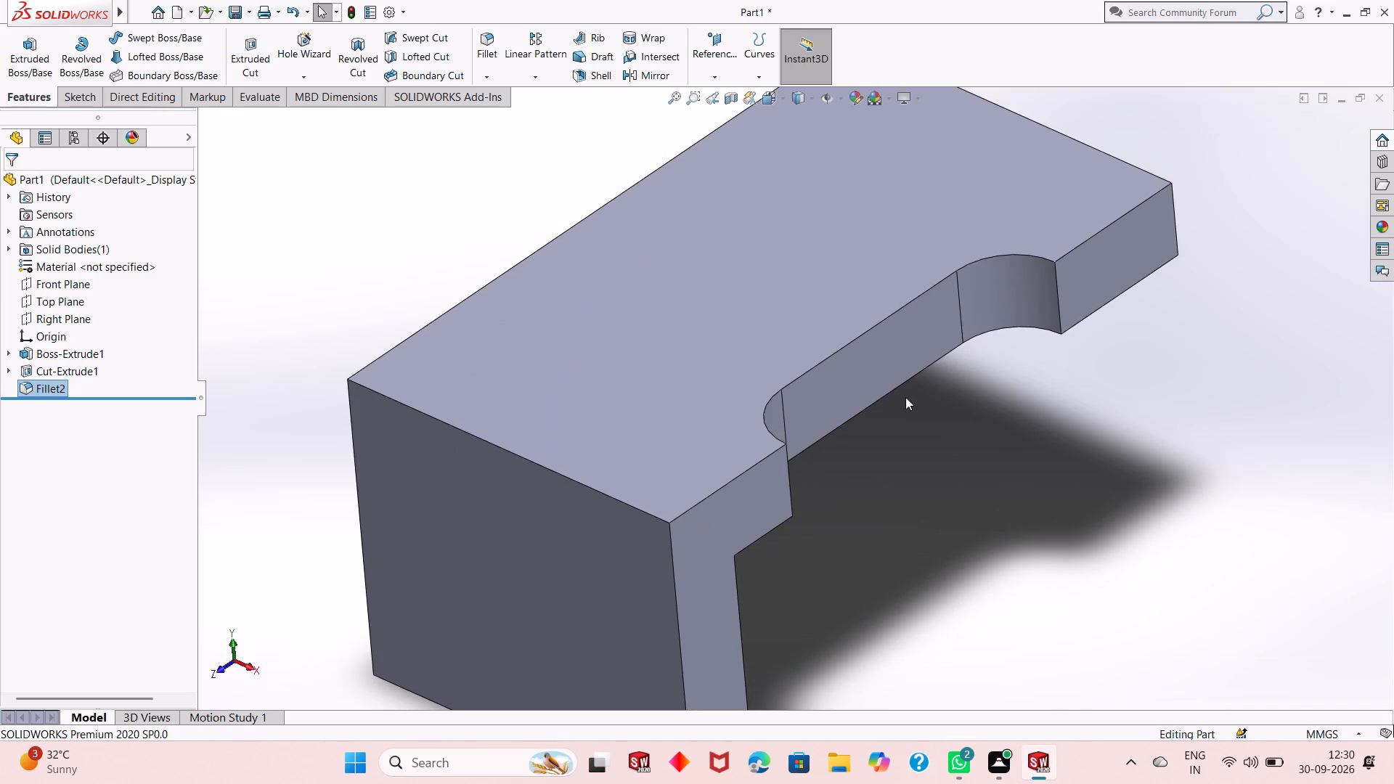
pyautogui.scroll(-2, 870, 380)
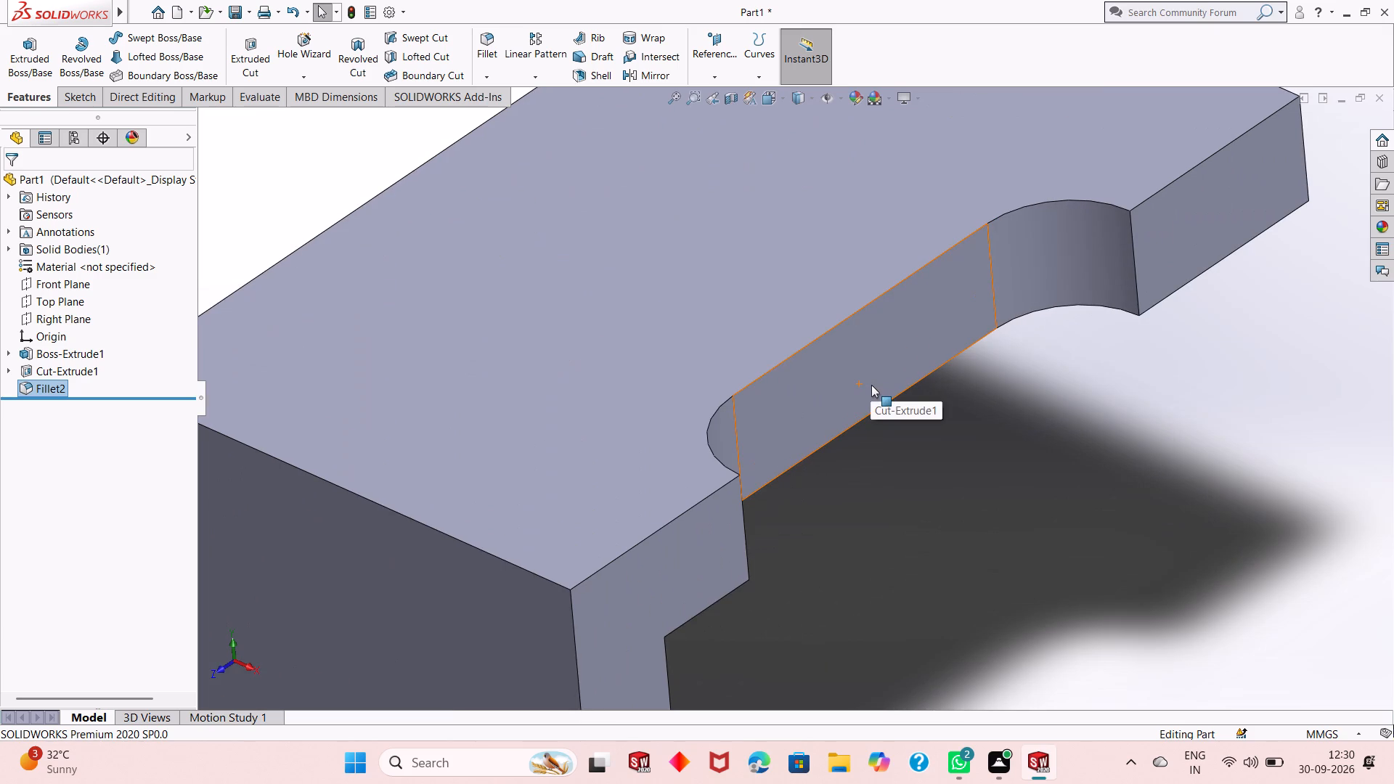
pyautogui.scroll(1, 856, 480)
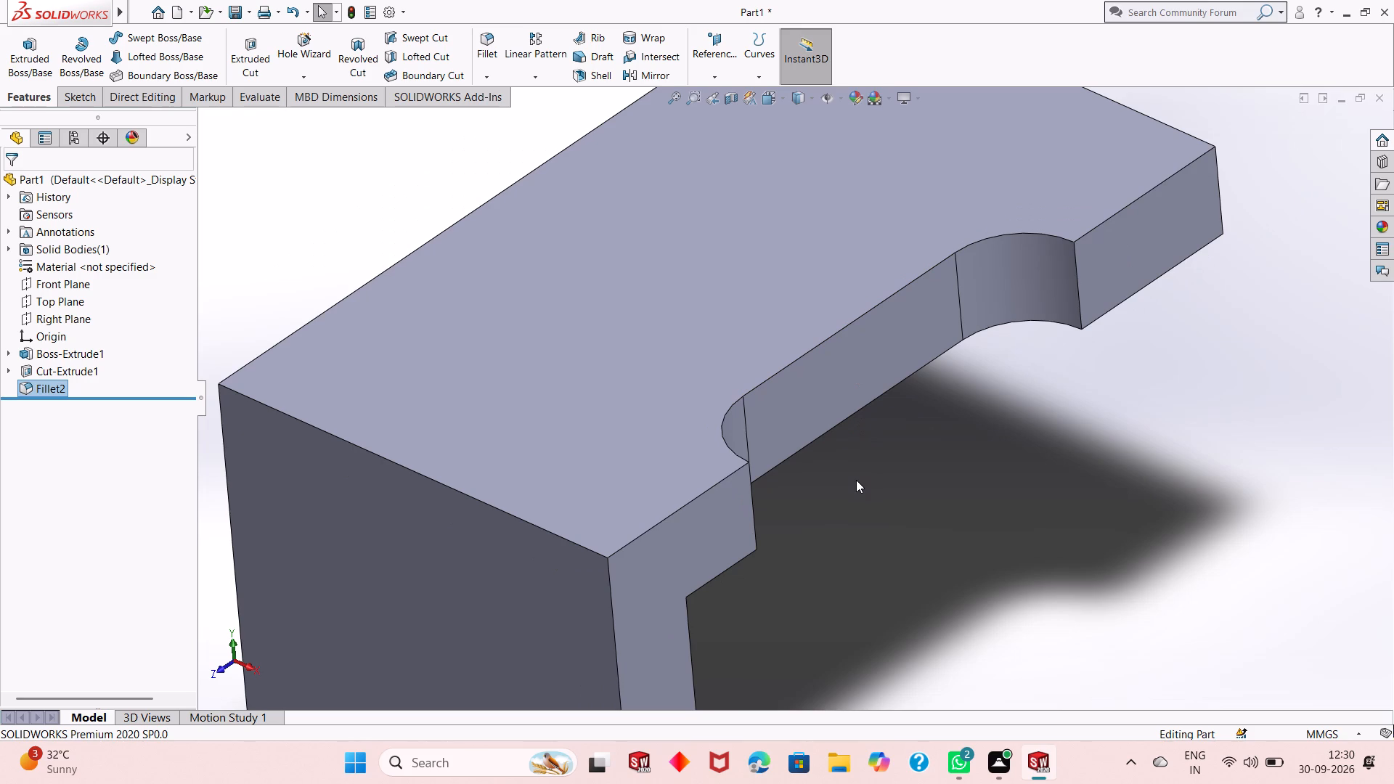
pyautogui.scroll(1, 888, 492)
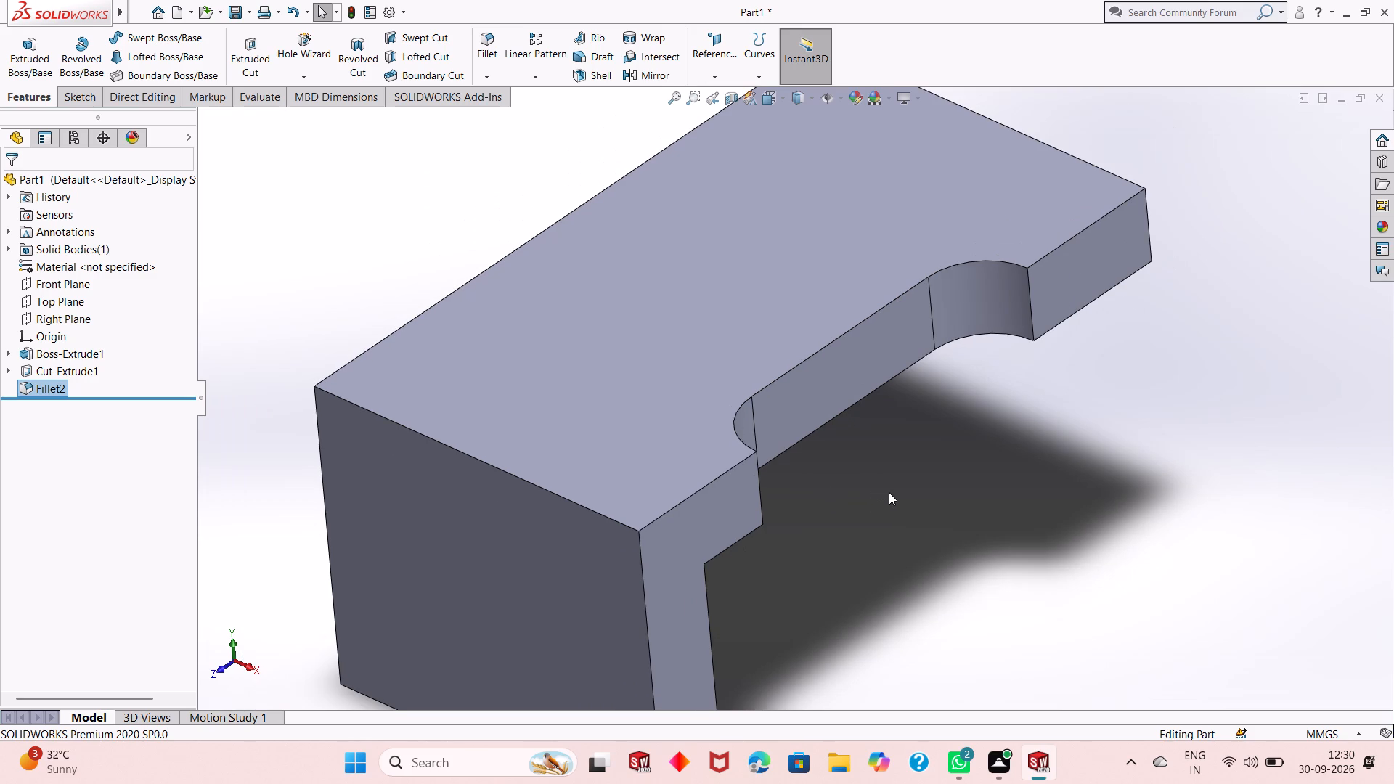
pyautogui.hotkey('ctrl', 'z')
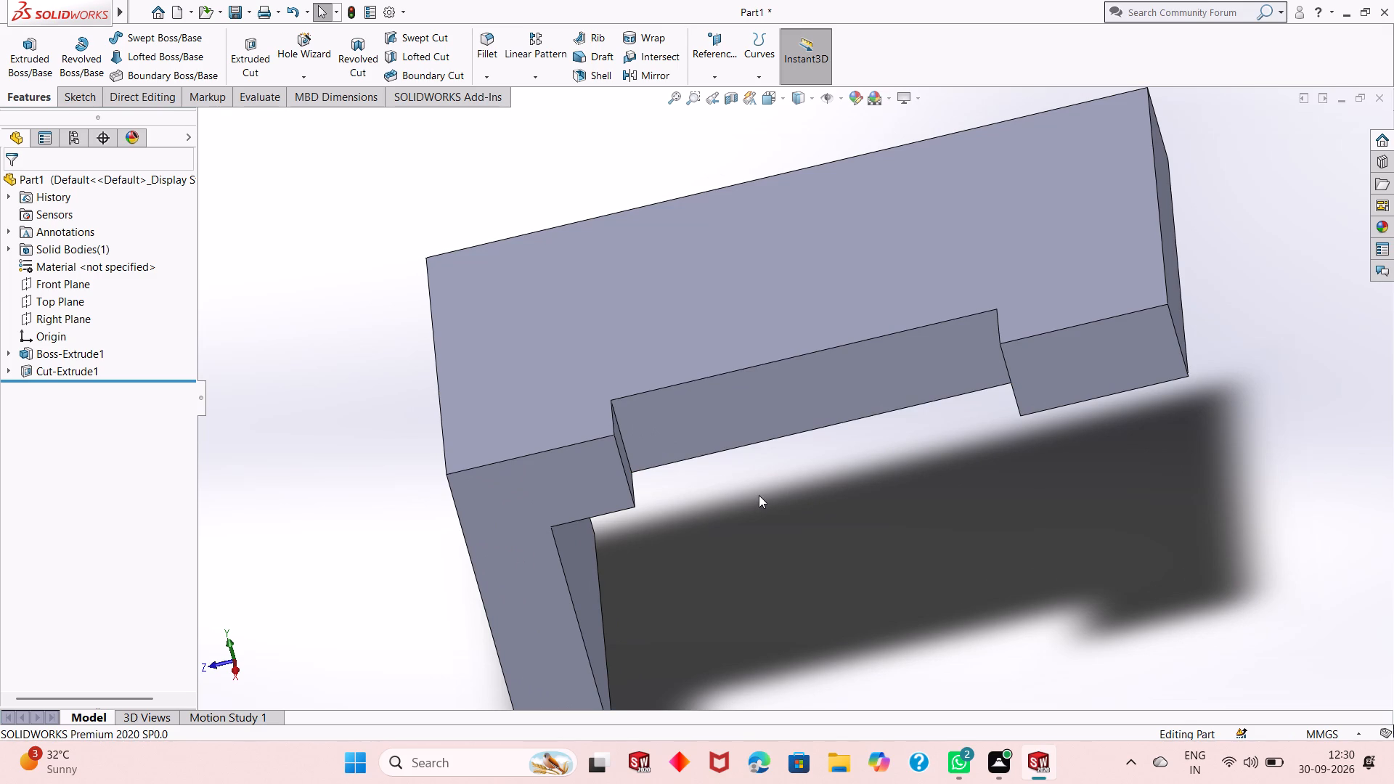
pyautogui.hotkey('ctrl', 'z')
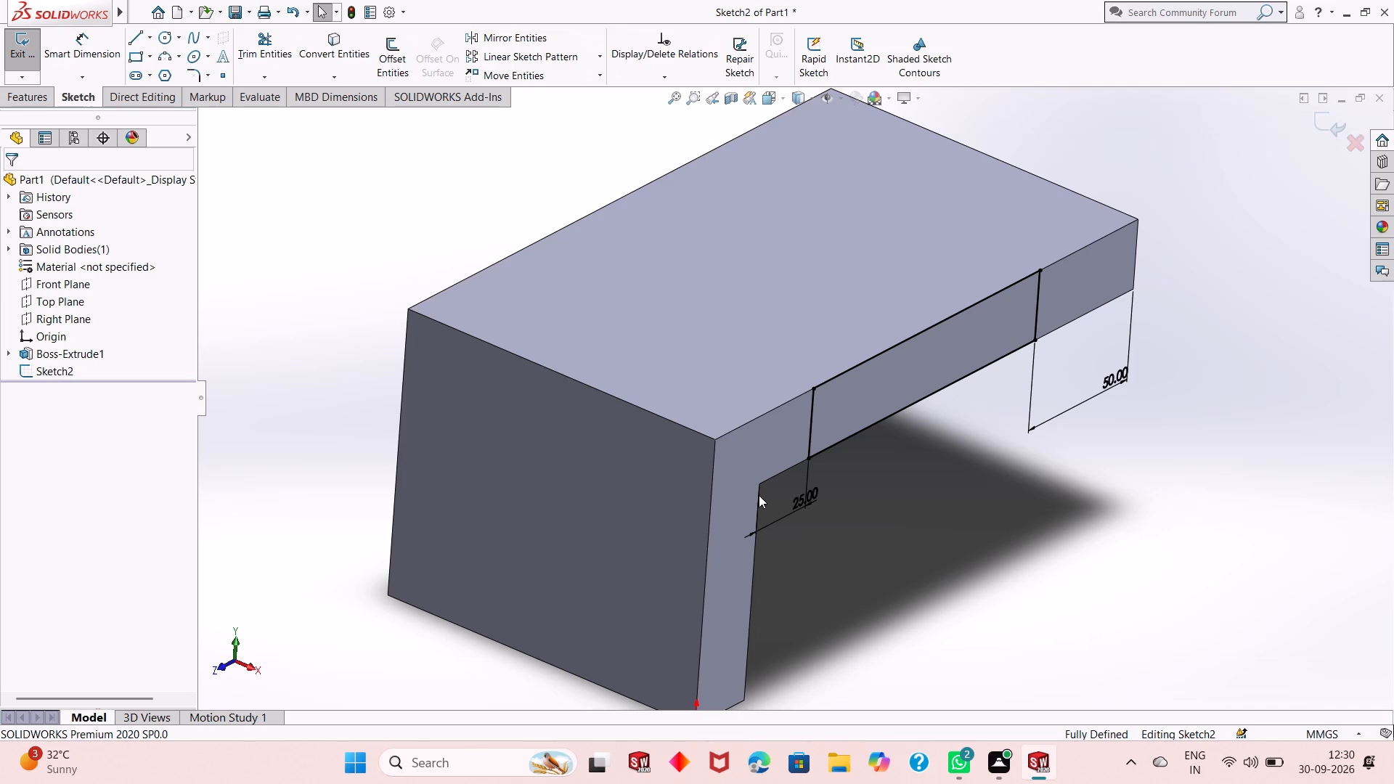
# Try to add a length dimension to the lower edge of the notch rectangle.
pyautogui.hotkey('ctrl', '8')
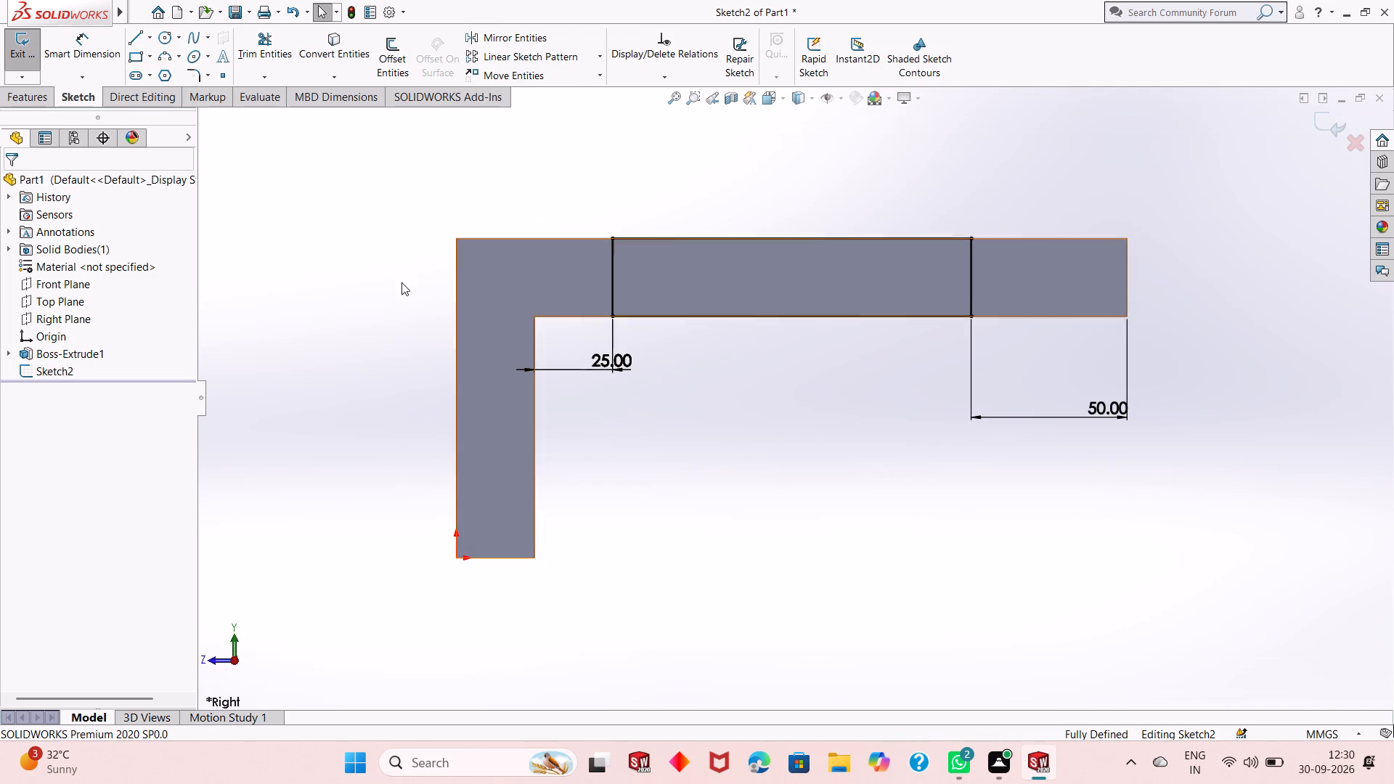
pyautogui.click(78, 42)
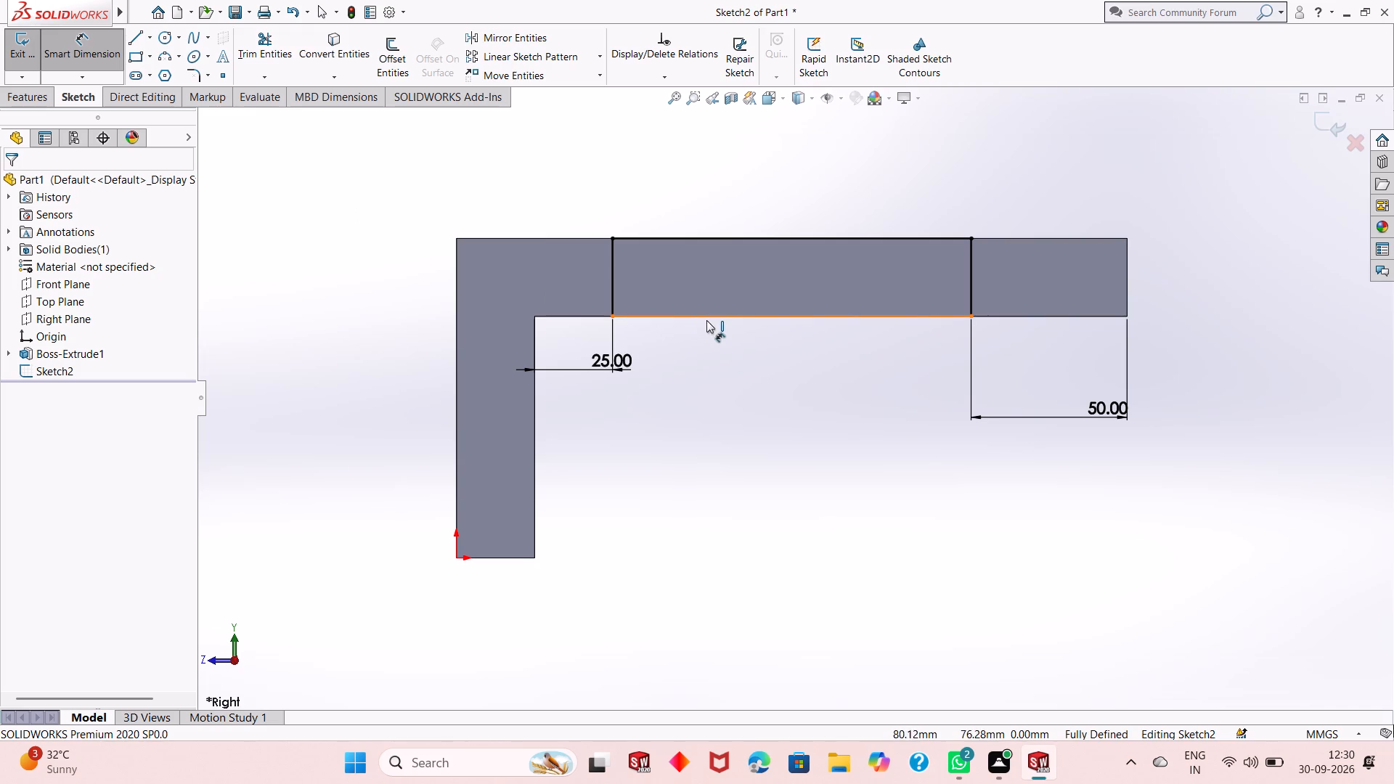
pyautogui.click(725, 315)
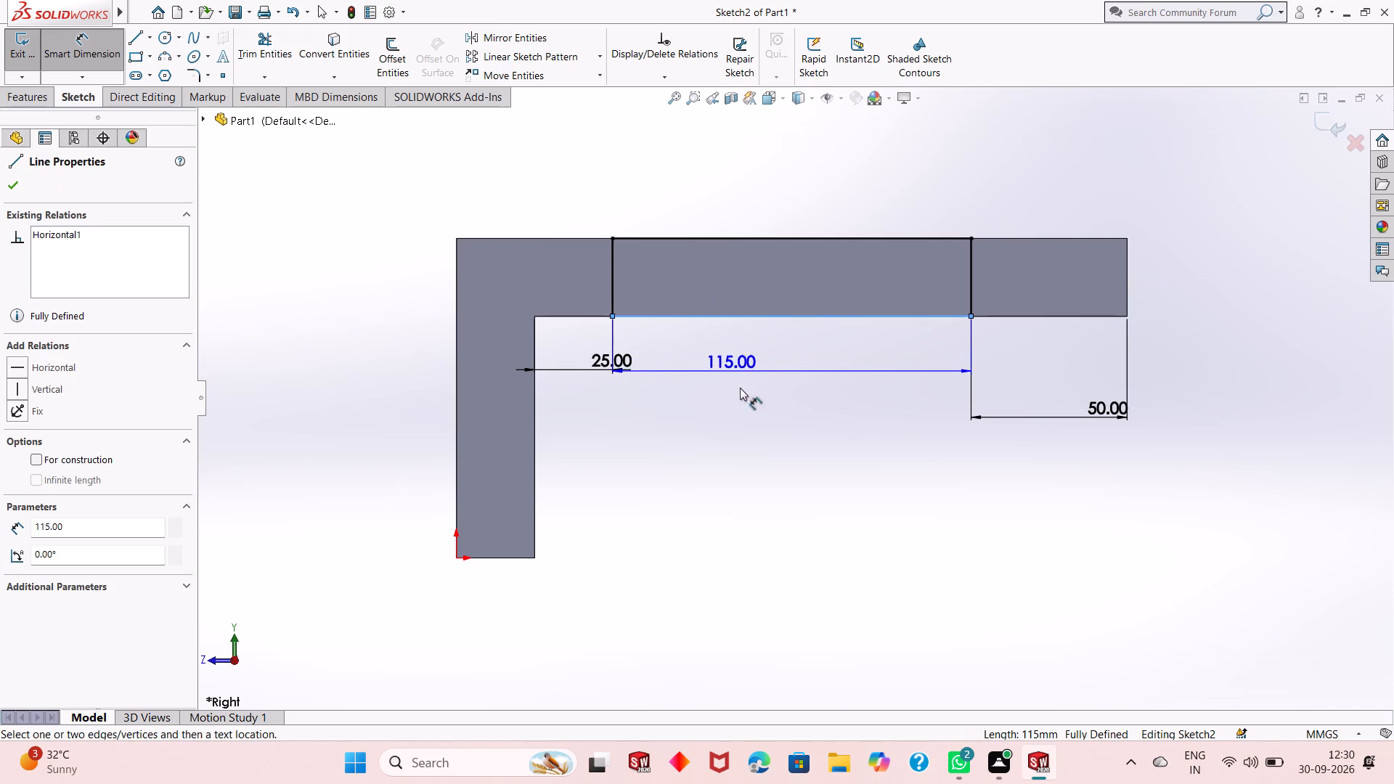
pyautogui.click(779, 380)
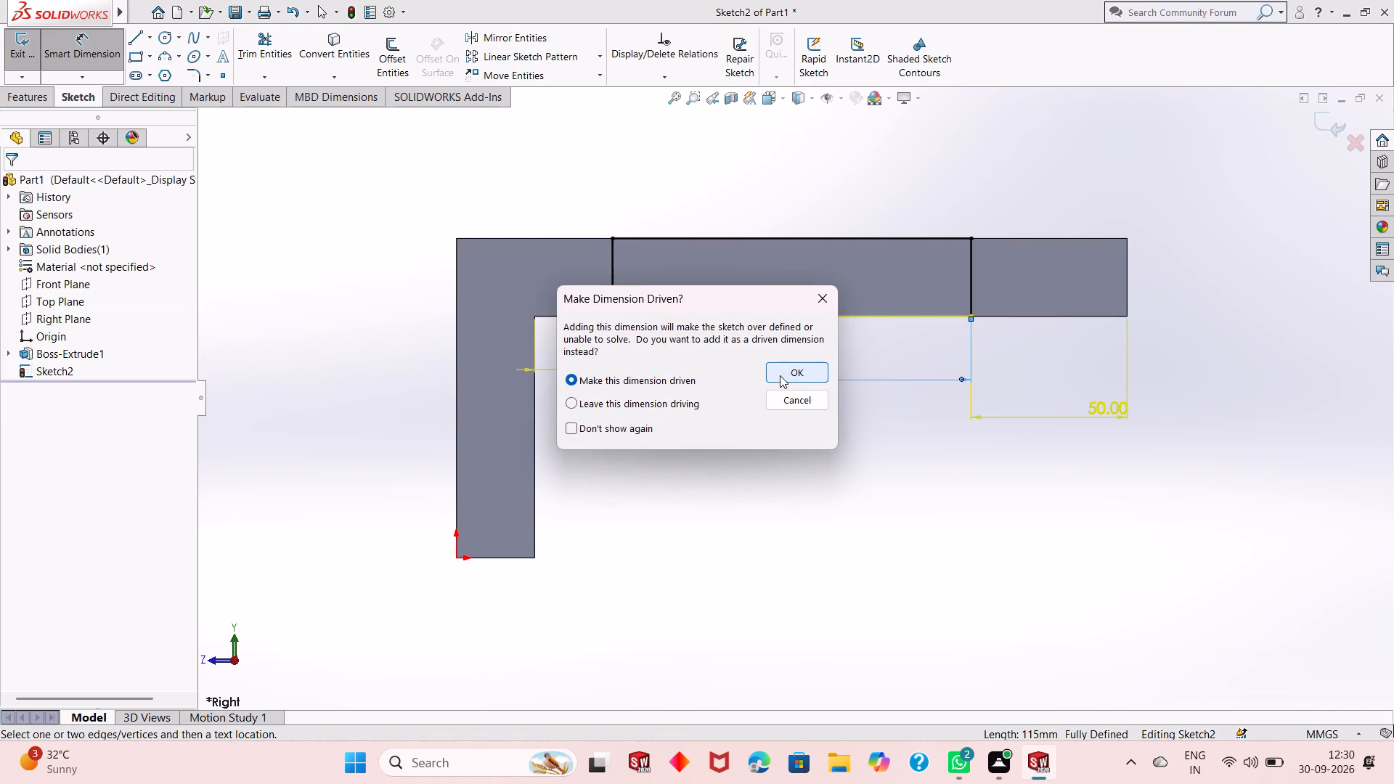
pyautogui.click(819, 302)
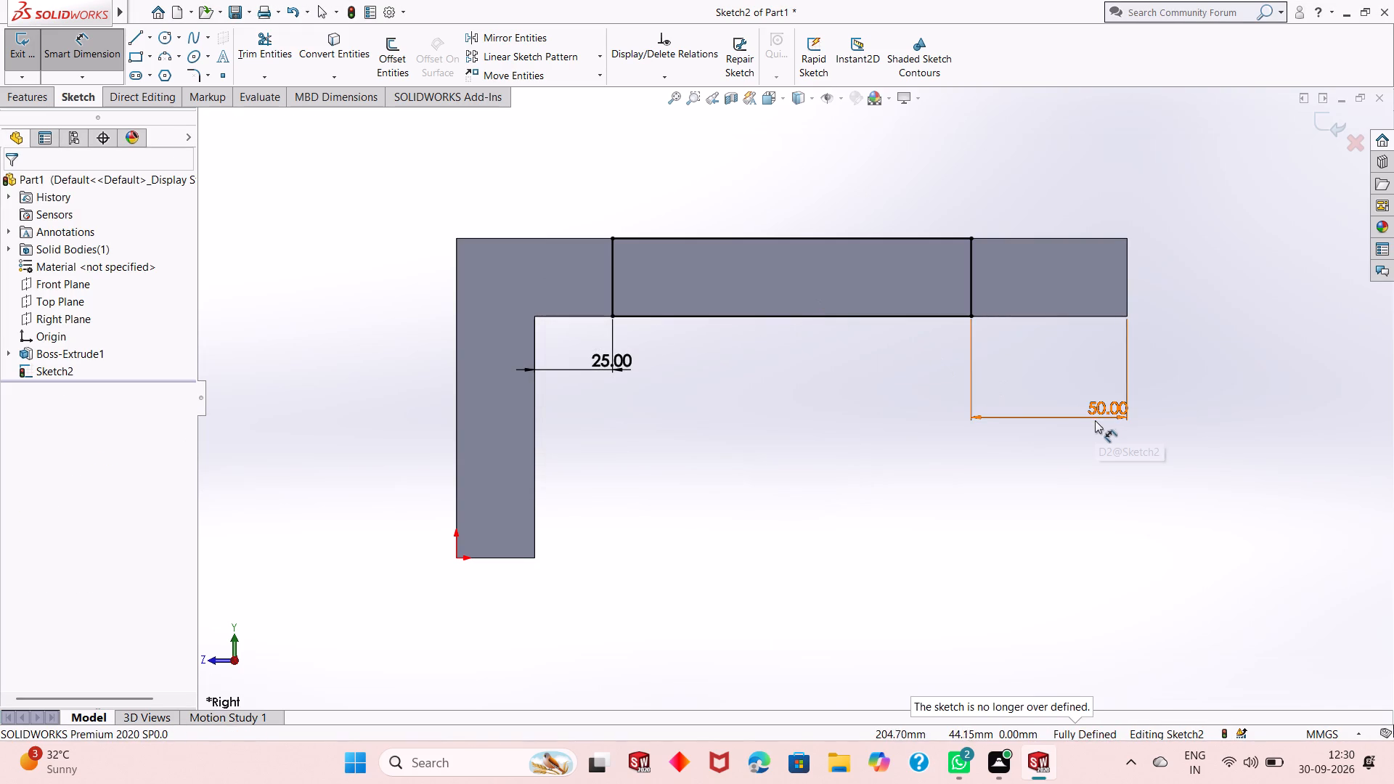
# Delete the 50 mm dimension between the notch rectangle and the arm's free end.
pyautogui.rightClick(1105, 410)
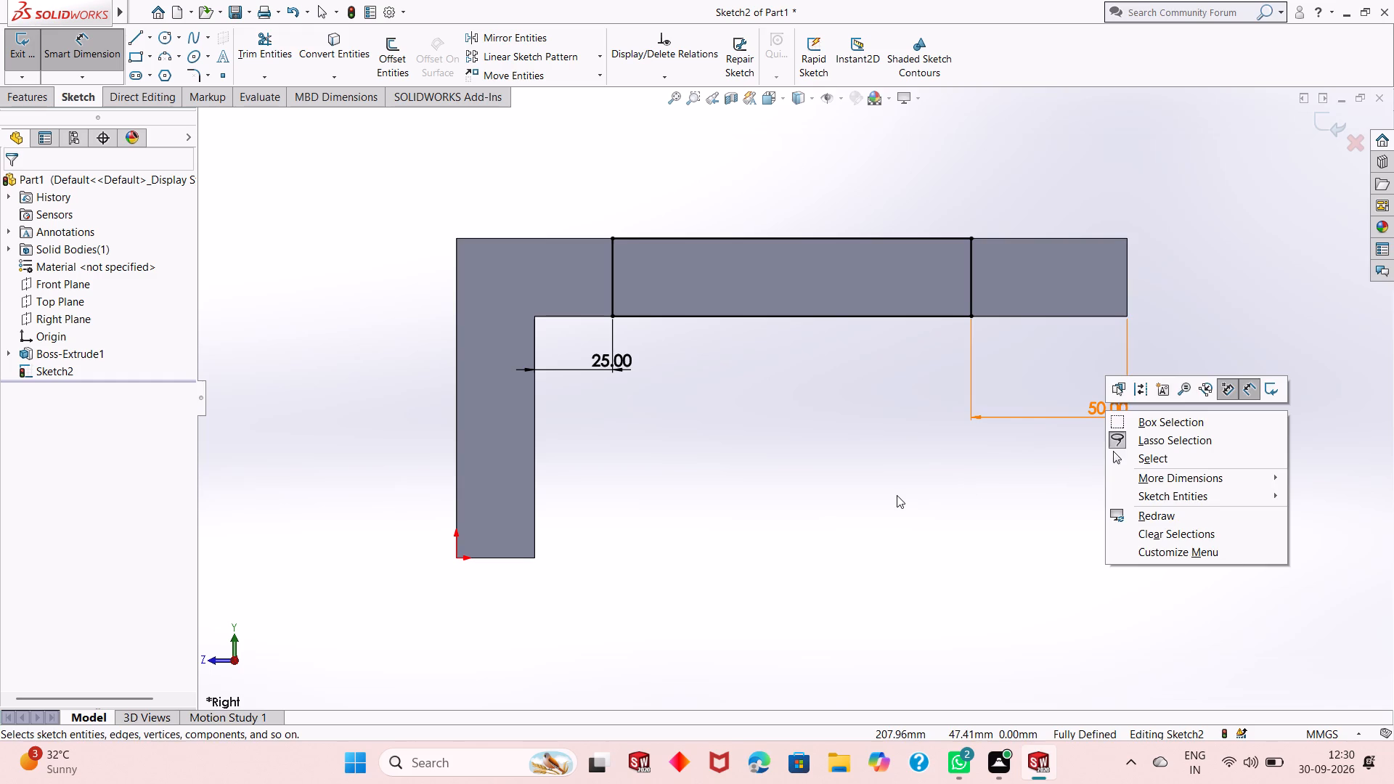
pyautogui.click(897, 495)
pyautogui.press('Escape')
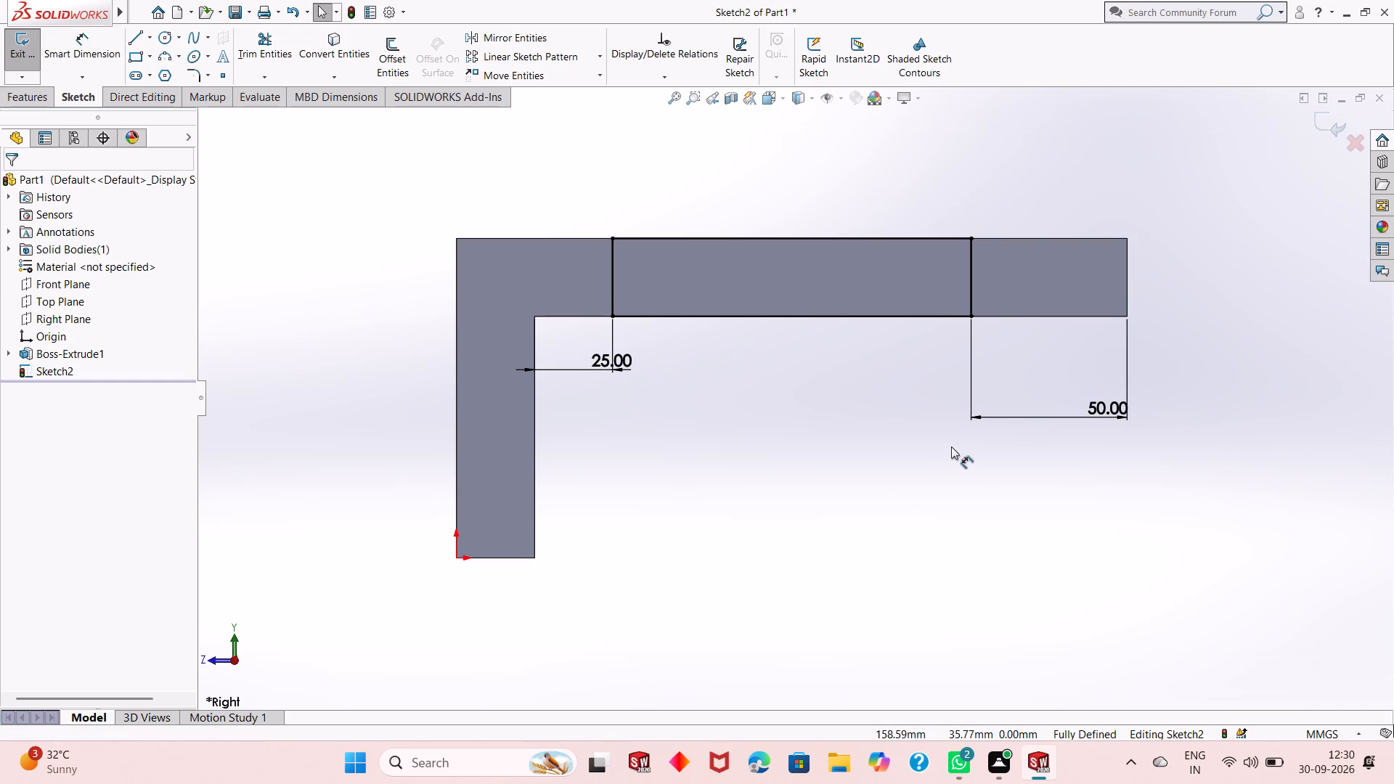
pyautogui.press('Escape')
pyautogui.press('Escape')
pyautogui.press('Escape')
pyautogui.rightClick(1087, 403)
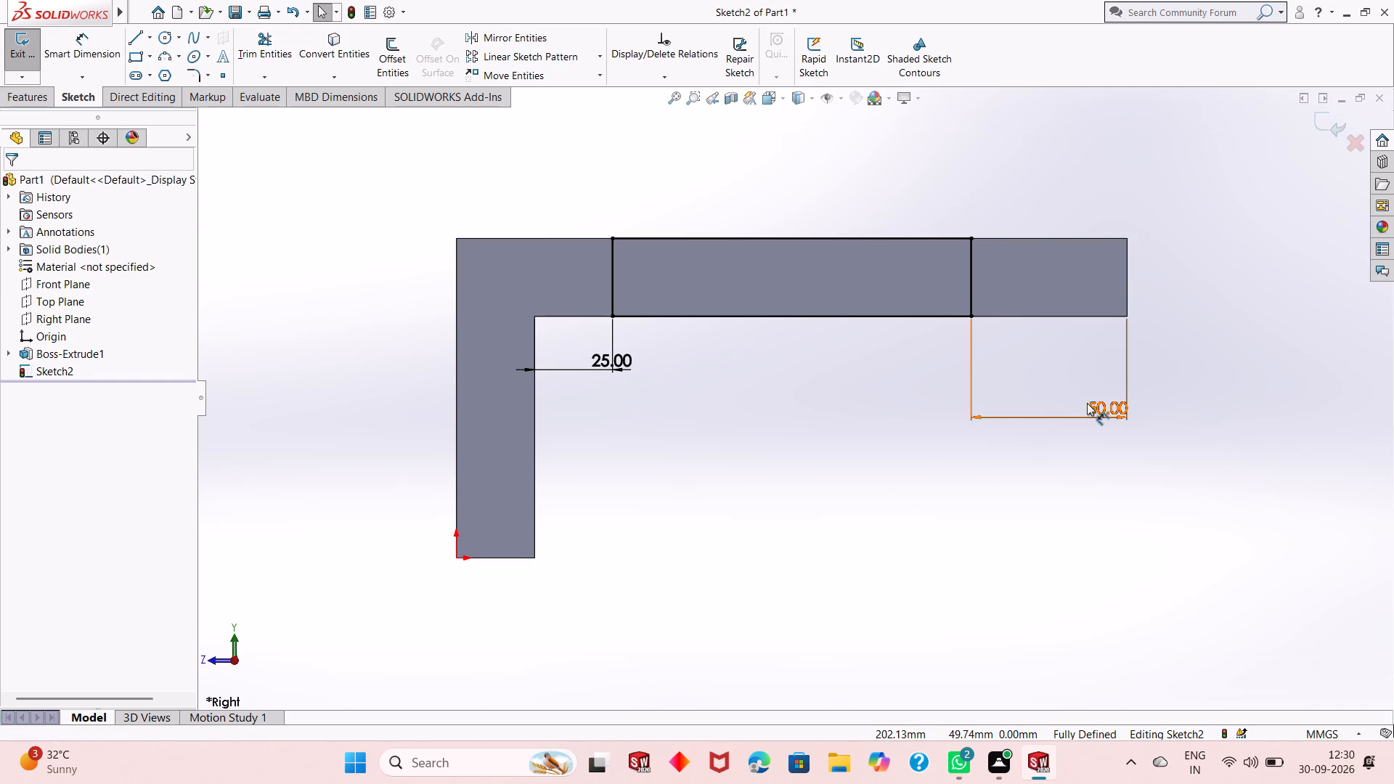
pyautogui.click(1141, 576)
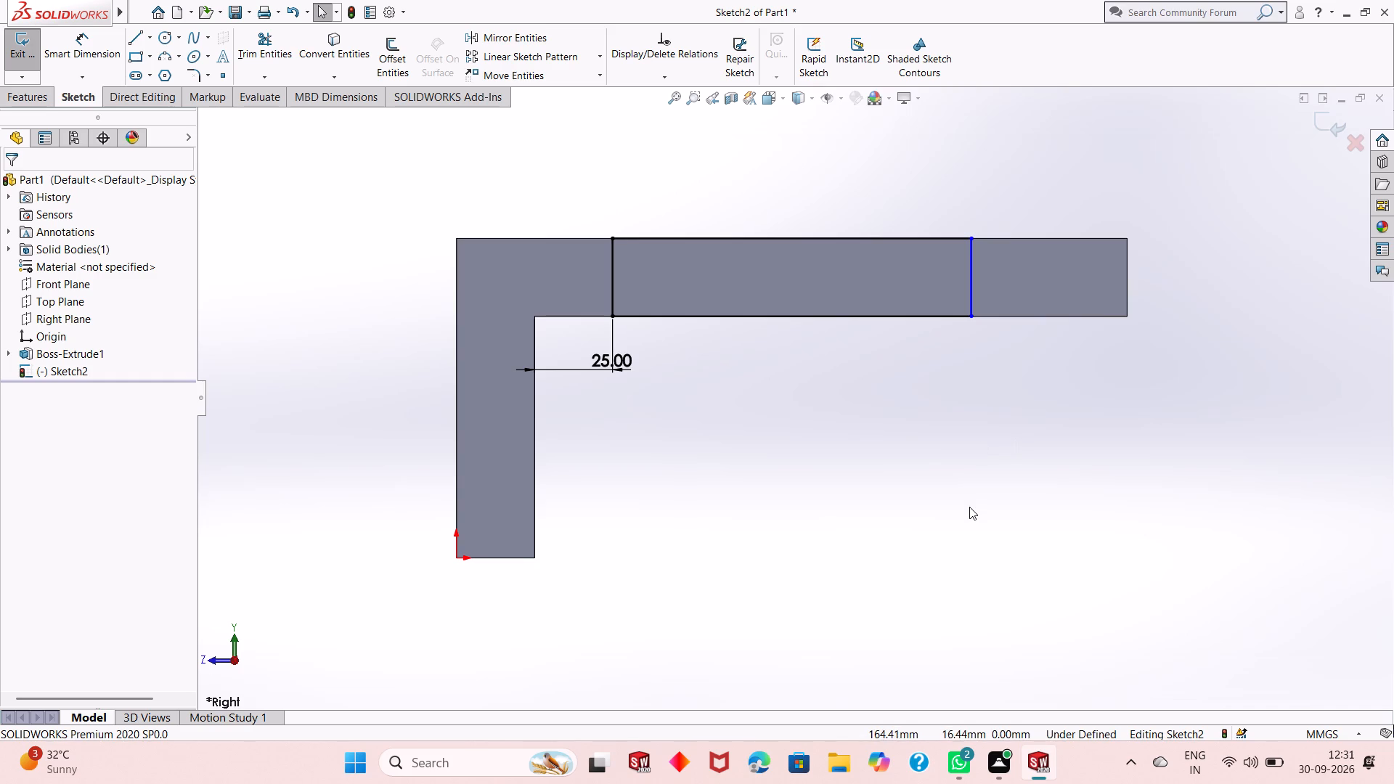
# Dimension the lower edge of the notch rectangle and set its length to 100 mm.
pyautogui.click(107, 57)
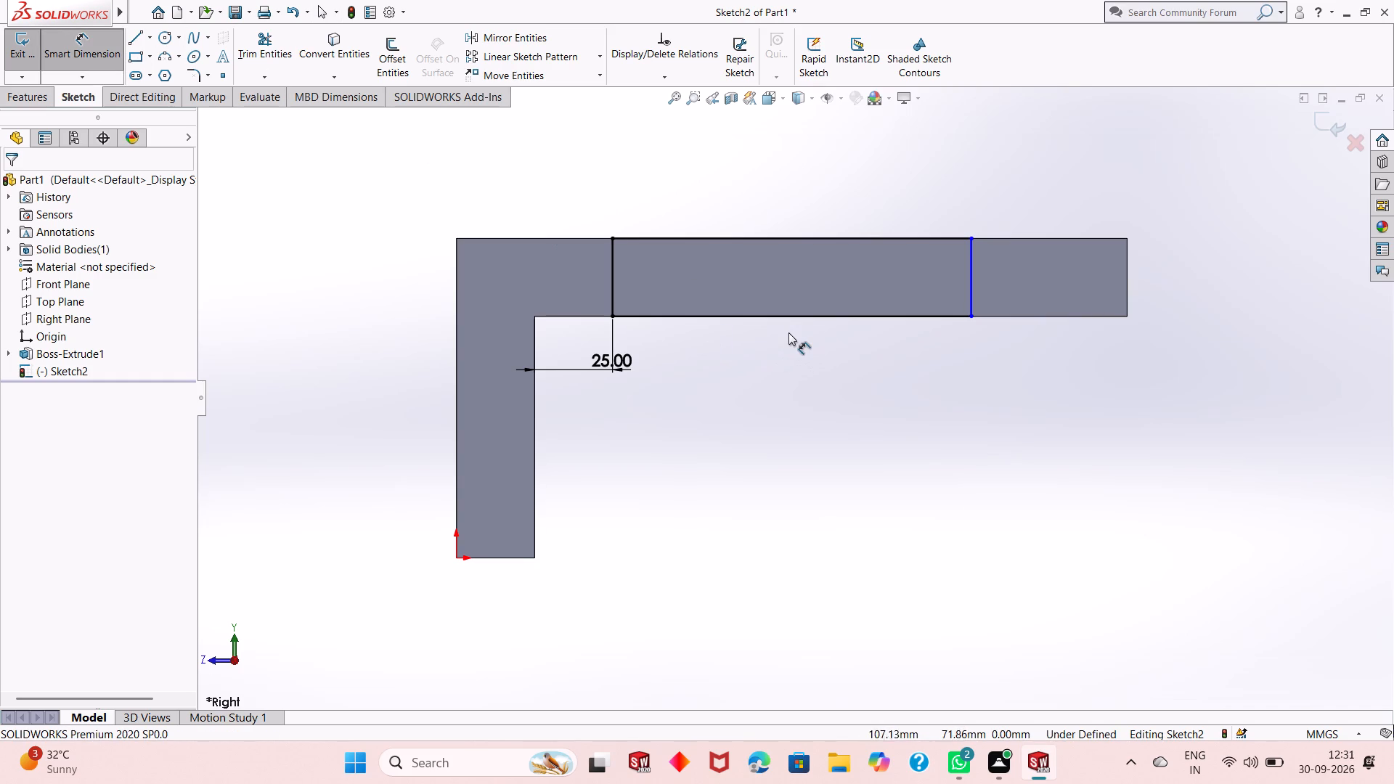
pyautogui.click(783, 317)
pyautogui.click(787, 396)
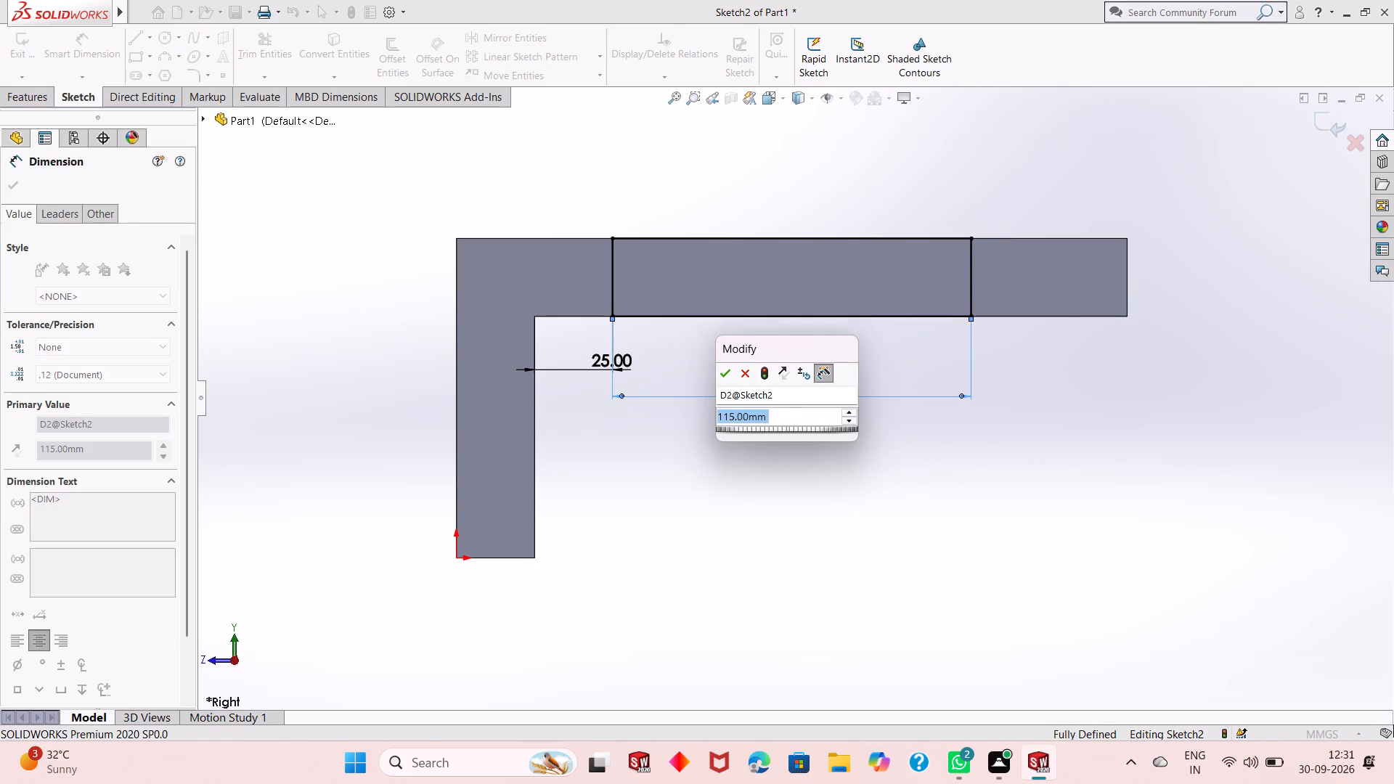
pyautogui.write('100')
pyautogui.press('Return')
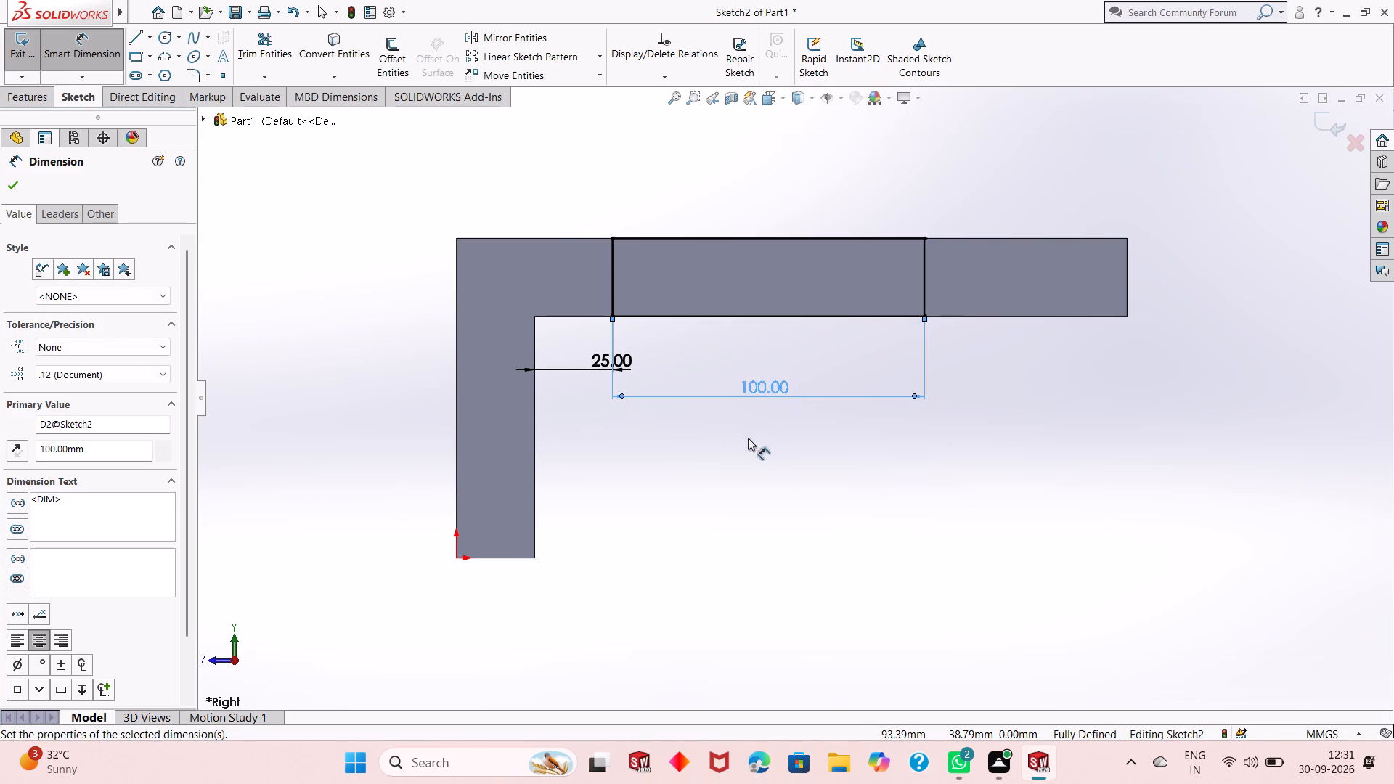
pyautogui.scroll(2, 748, 438)
pyautogui.click(759, 439)
# Examine the notch rectangle's size and placement on the arm's side face, both at an angle and face-on.
pyautogui.moveTo(755, 372); pyautogui.dragTo(793, 364, button='middle')
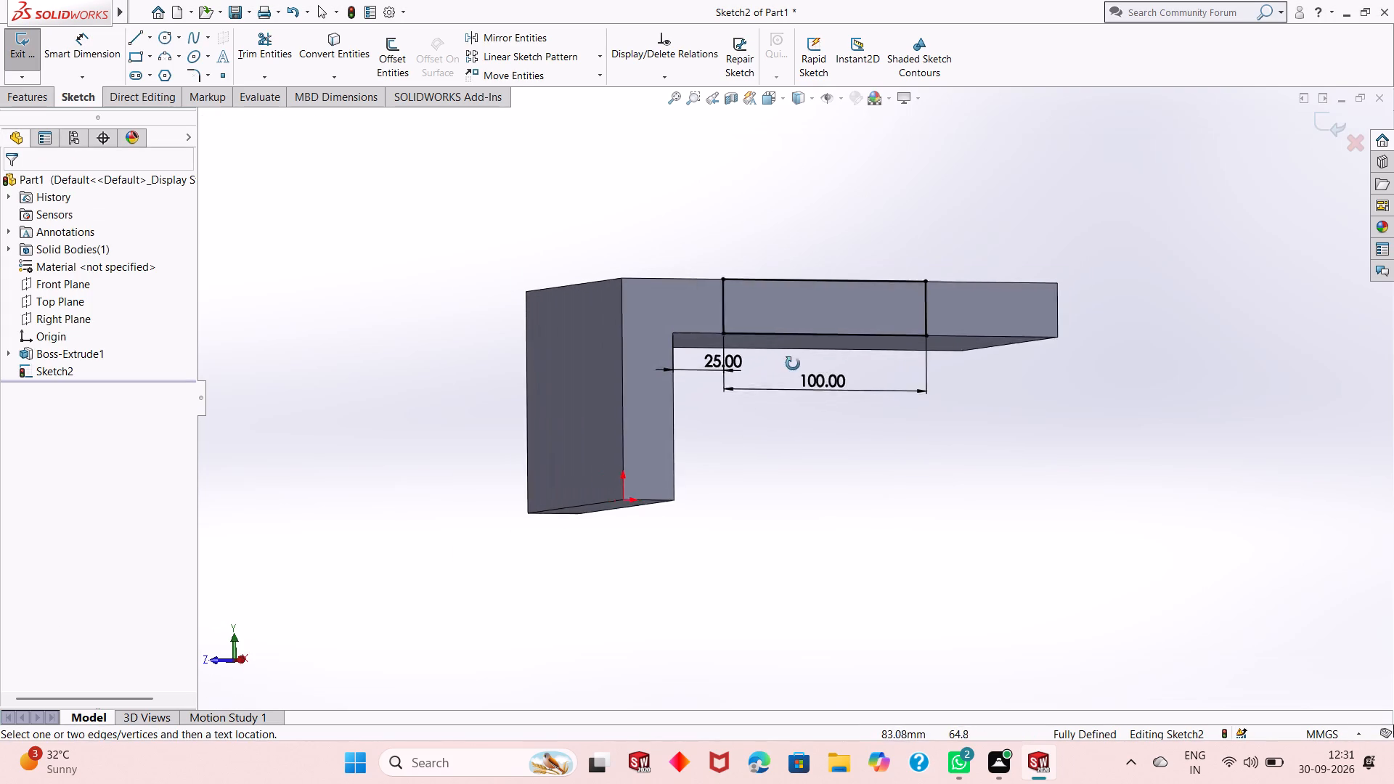
pyautogui.moveTo(793, 364); pyautogui.dragTo(801, 388, button='middle')
pyautogui.scroll(-1, 823, 332)
pyautogui.moveTo(833, 385); pyautogui.dragTo(876, 389, button='middle')
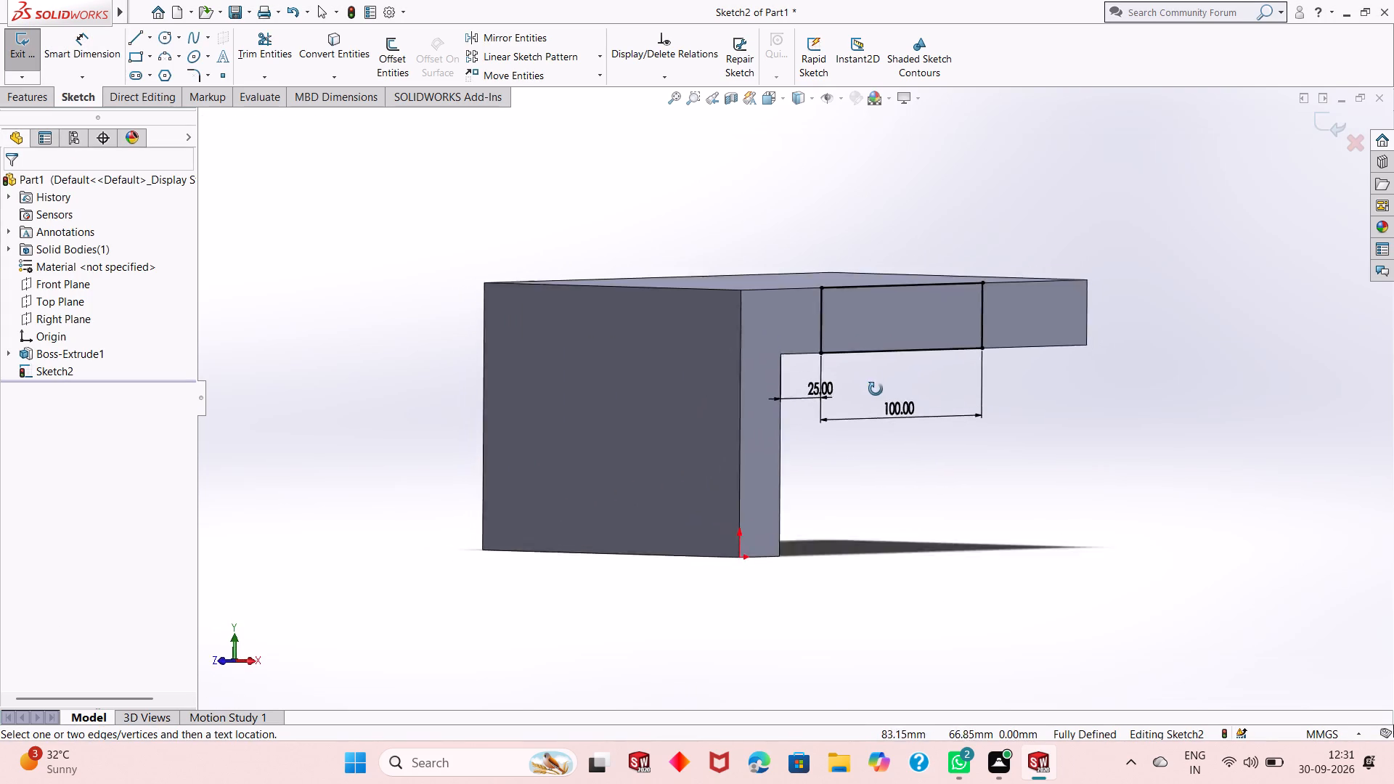
pyautogui.moveTo(876, 389); pyautogui.dragTo(873, 429, button='middle')
pyautogui.scroll(-3, 908, 375)
pyautogui.scroll(1, 894, 412)
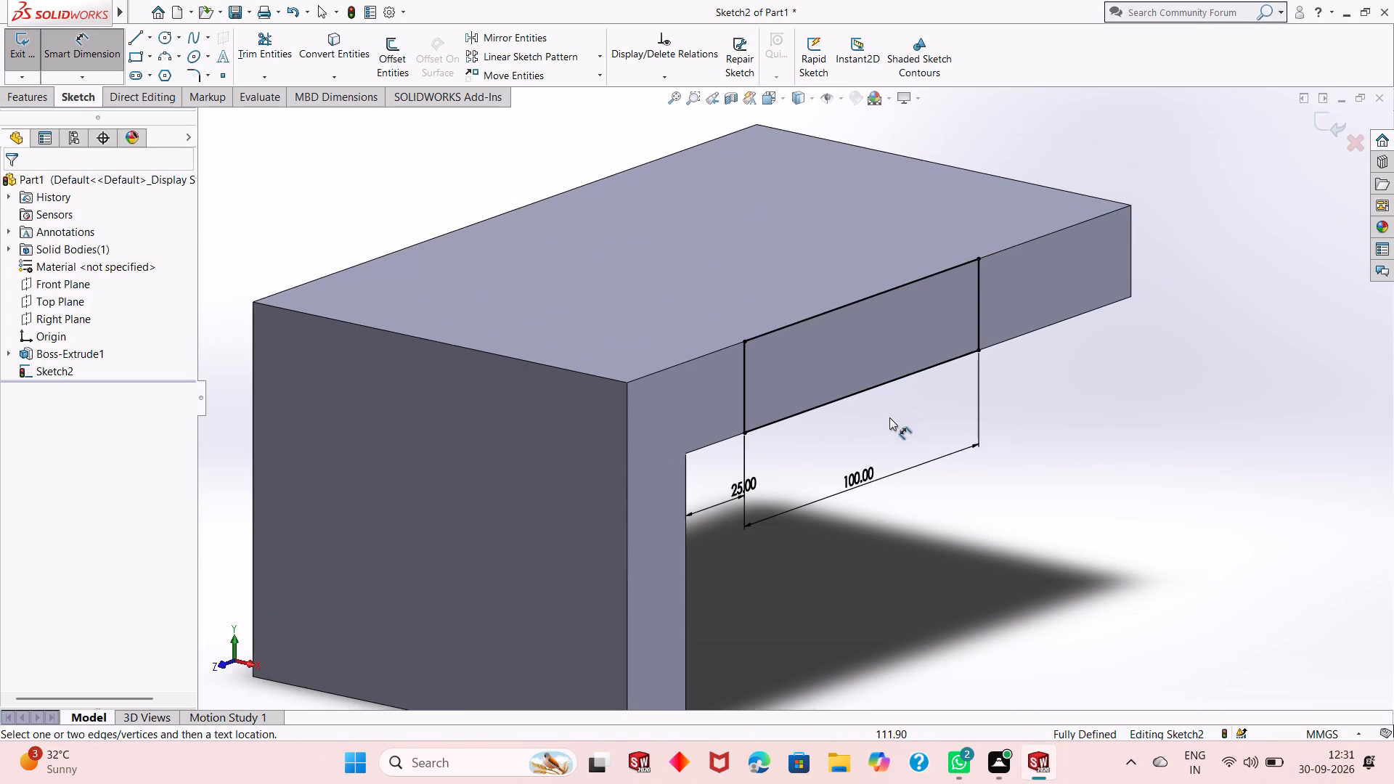
pyautogui.scroll(1, 889, 417)
pyautogui.middleClick(896, 481)
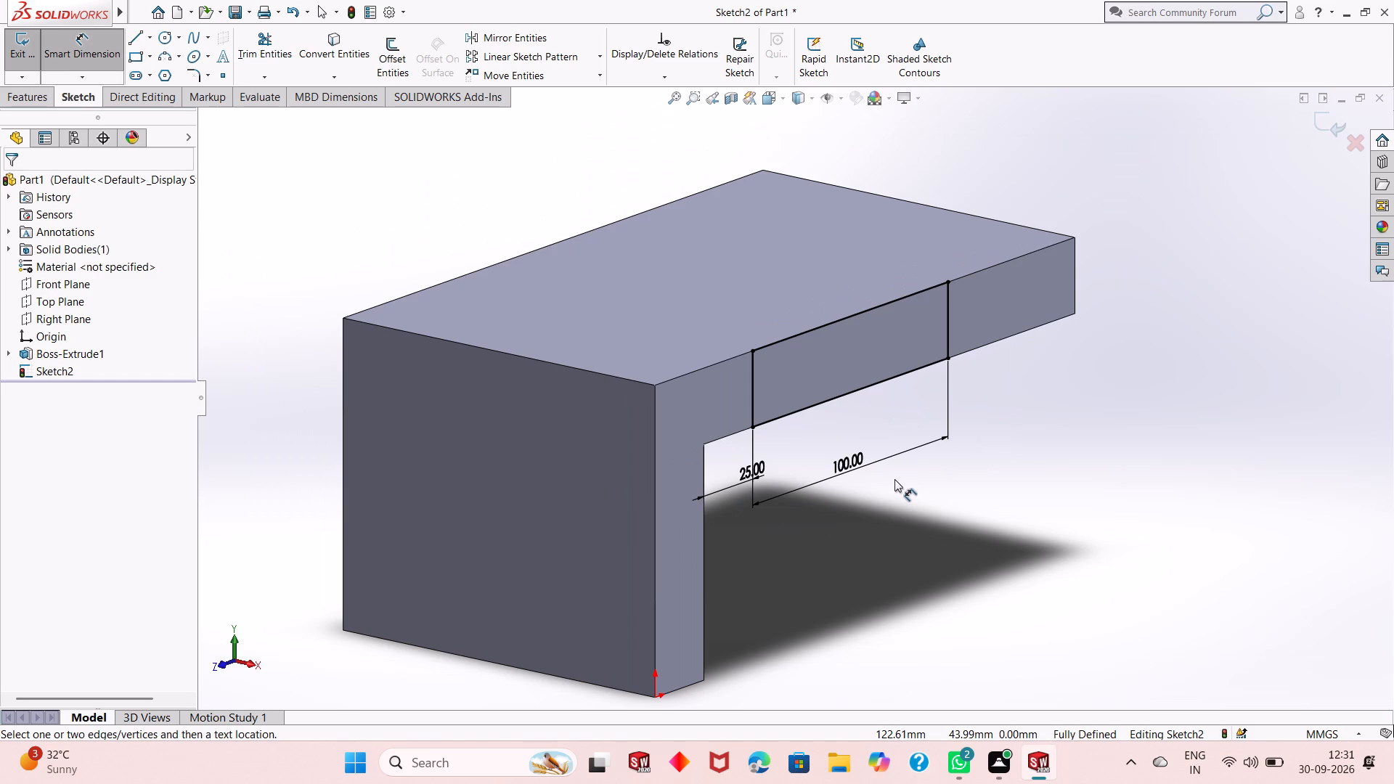
pyautogui.hotkey('ctrl', '8')
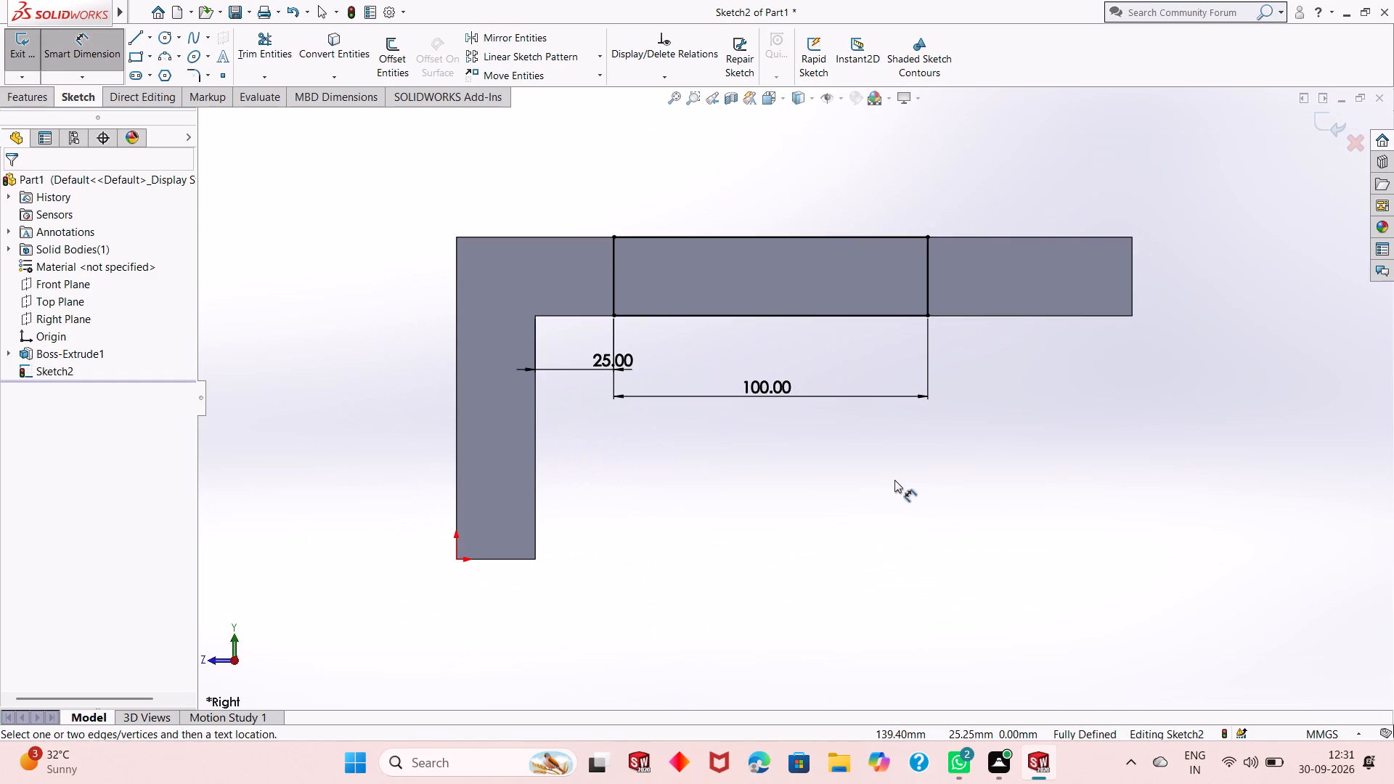
pyautogui.scroll(1, 659, 289)
pyautogui.scroll(-1, 683, 292)
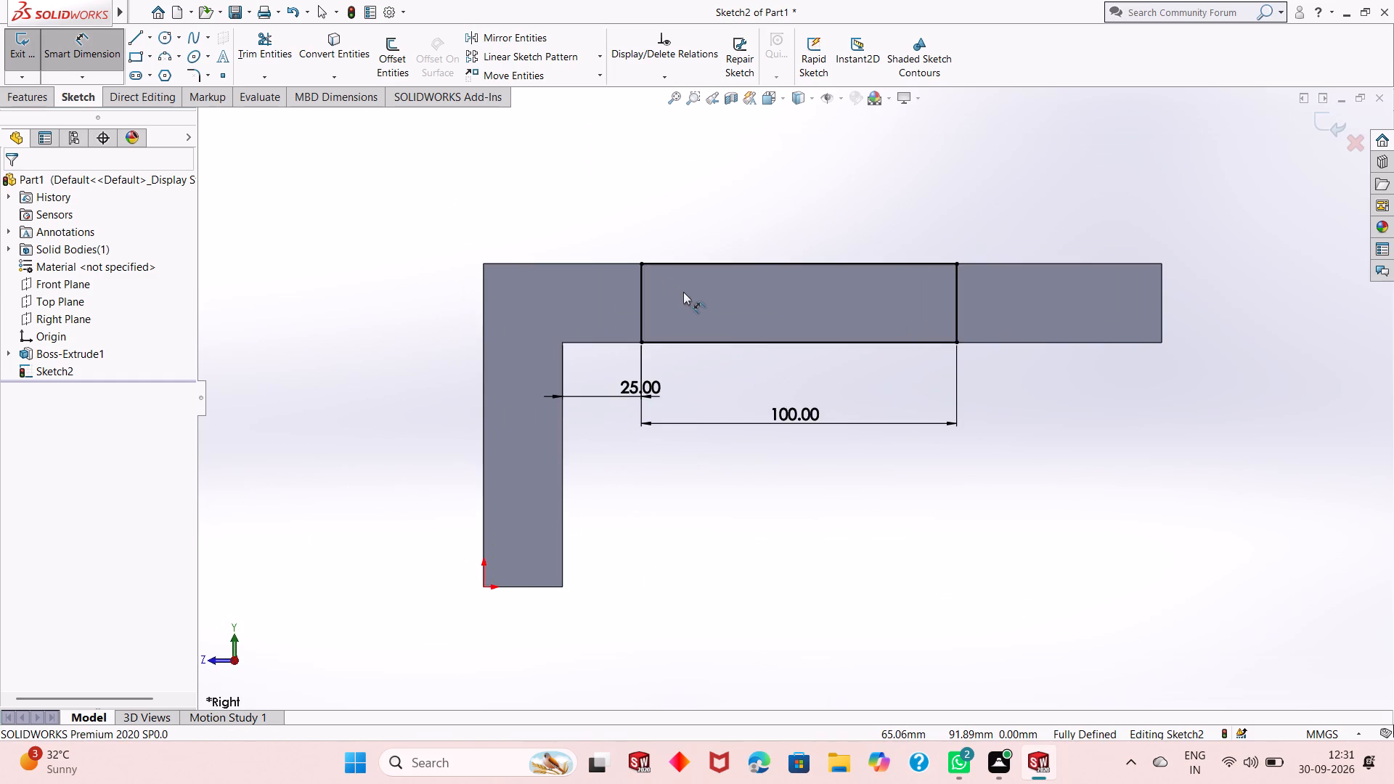
pyautogui.scroll(1, 769, 309)
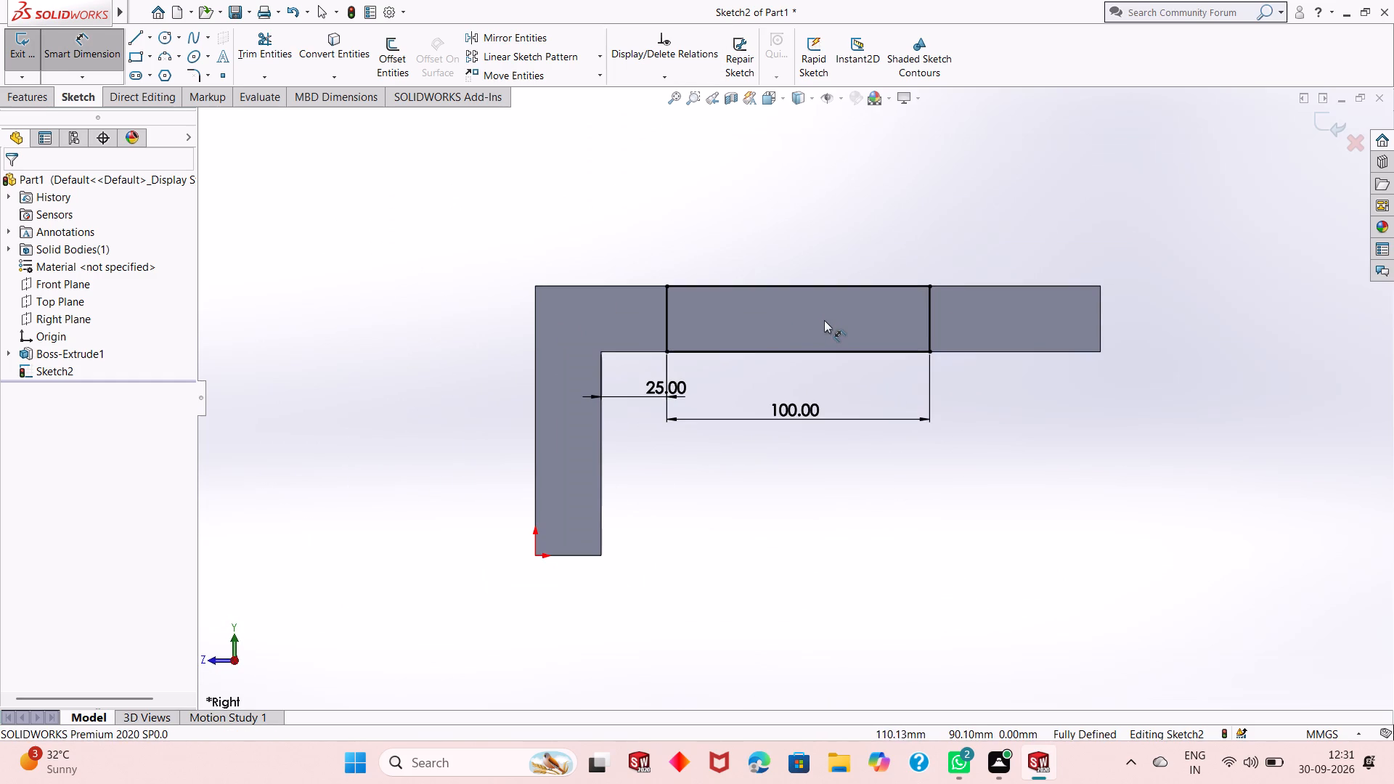
pyautogui.scroll(-2, 824, 320)
pyautogui.scroll(5, 740, 329)
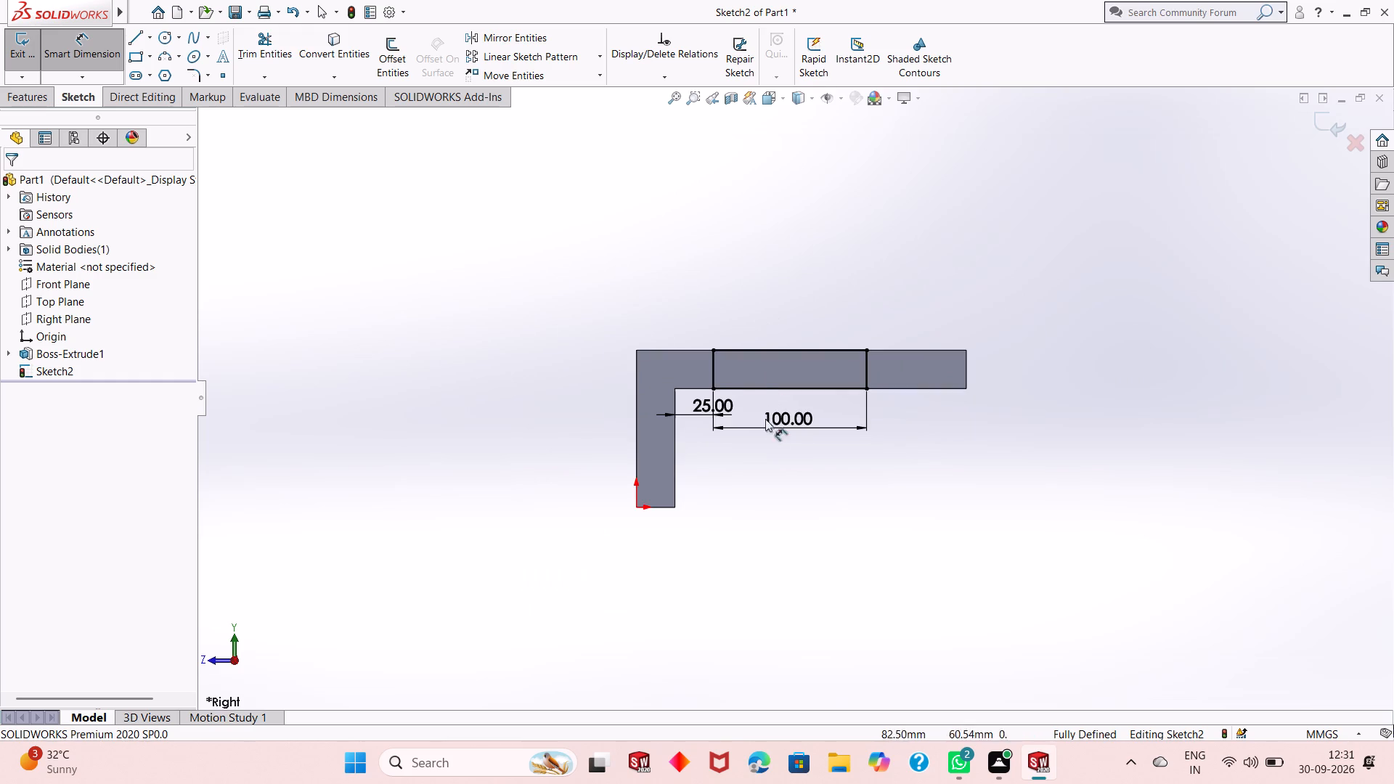
pyautogui.scroll(-3, 783, 446)
pyautogui.scroll(-1, 843, 366)
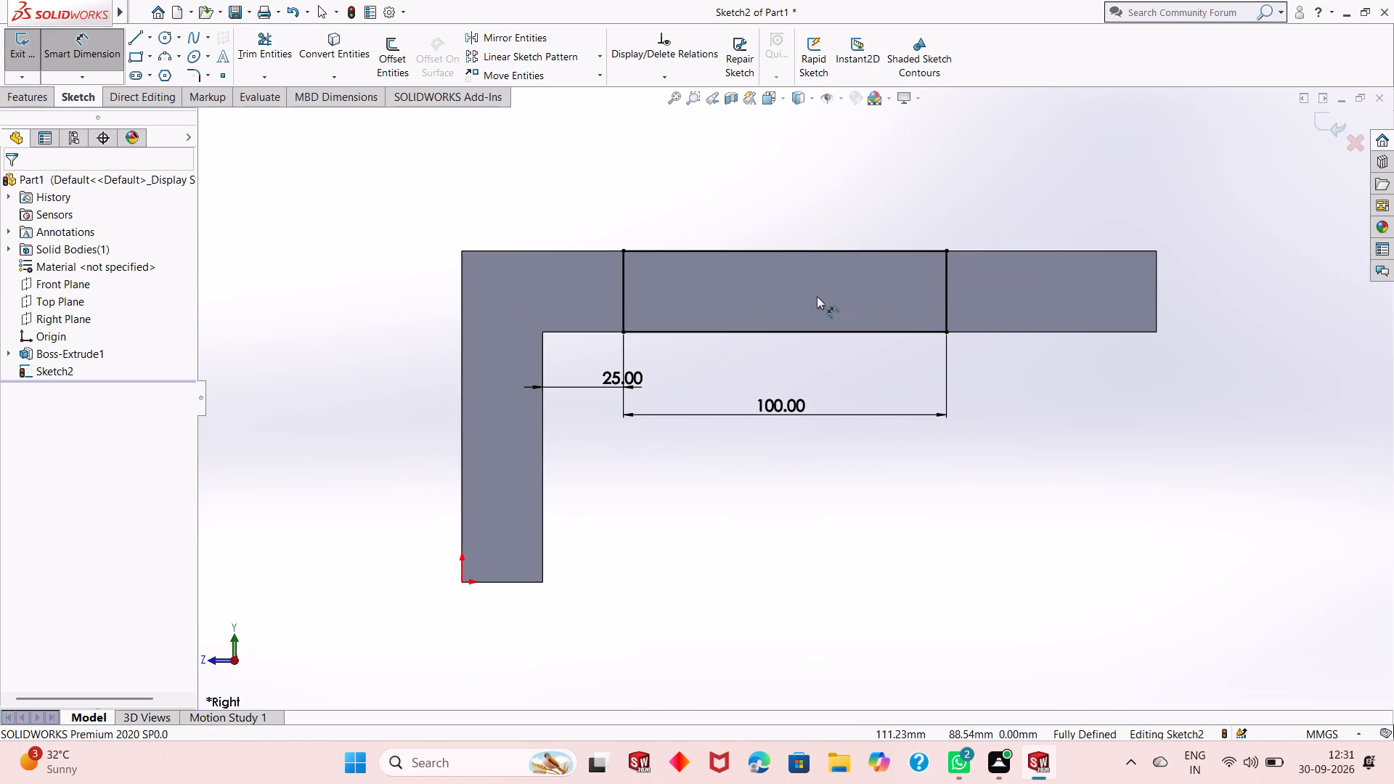
pyautogui.scroll(1, 763, 296)
pyautogui.scroll(-2, 923, 303)
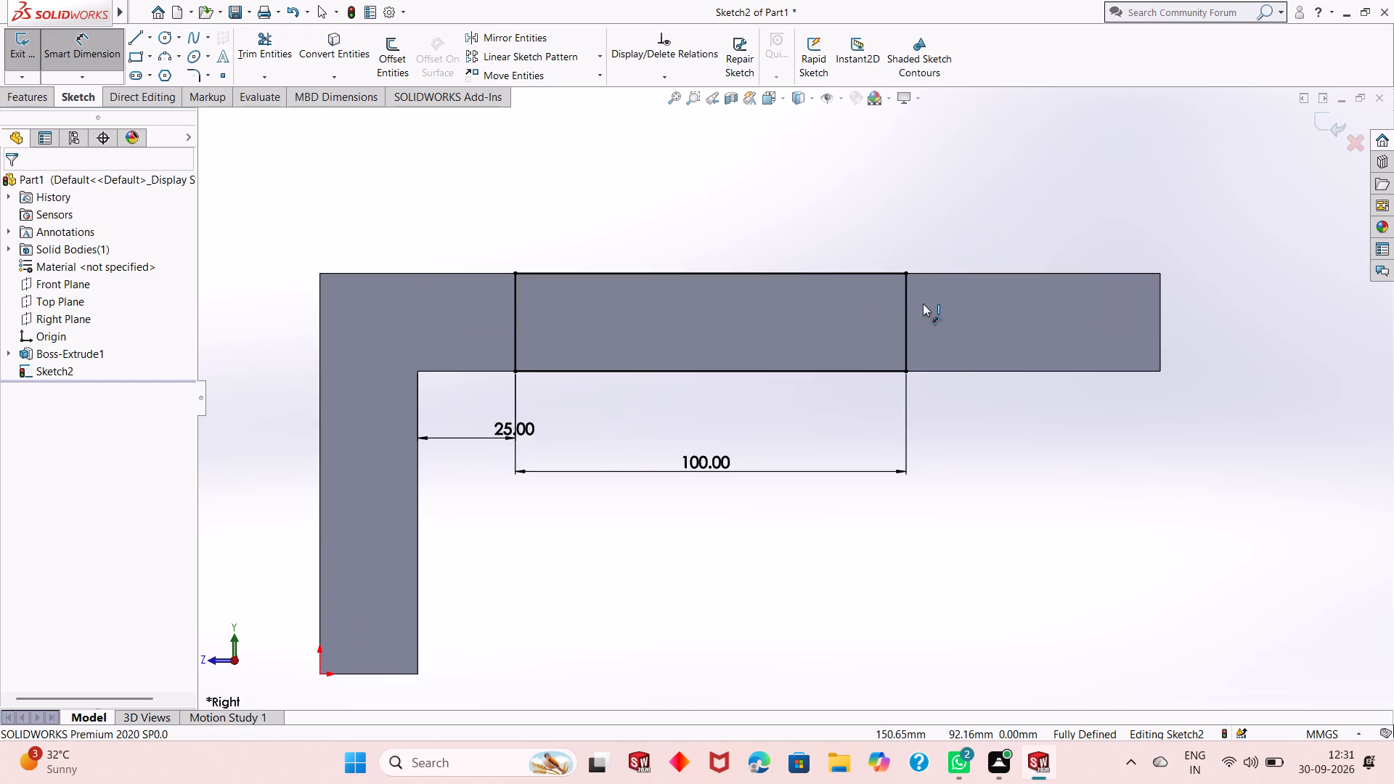
pyautogui.scroll(1, 730, 334)
pyautogui.scroll(1, 687, 407)
pyautogui.scroll(-1, 708, 356)
pyautogui.scroll(-2, 750, 503)
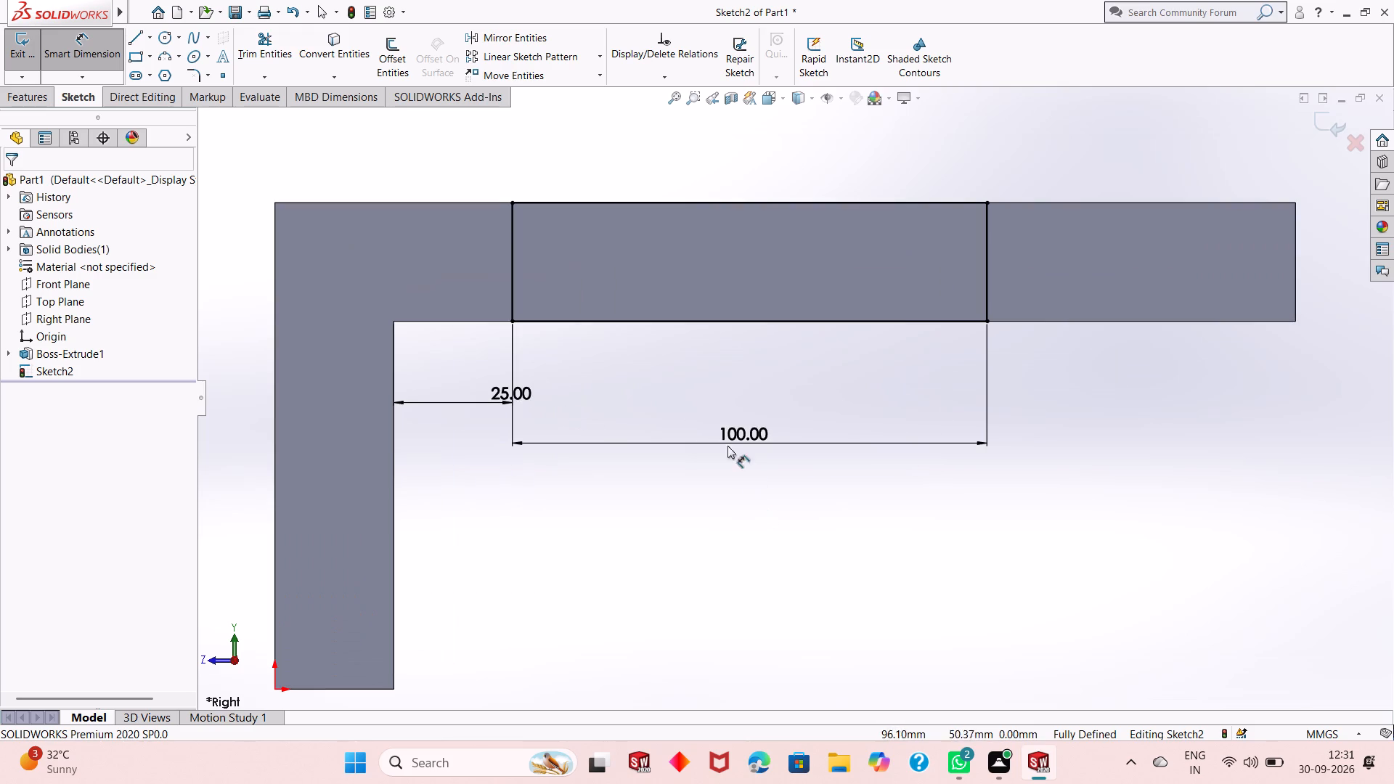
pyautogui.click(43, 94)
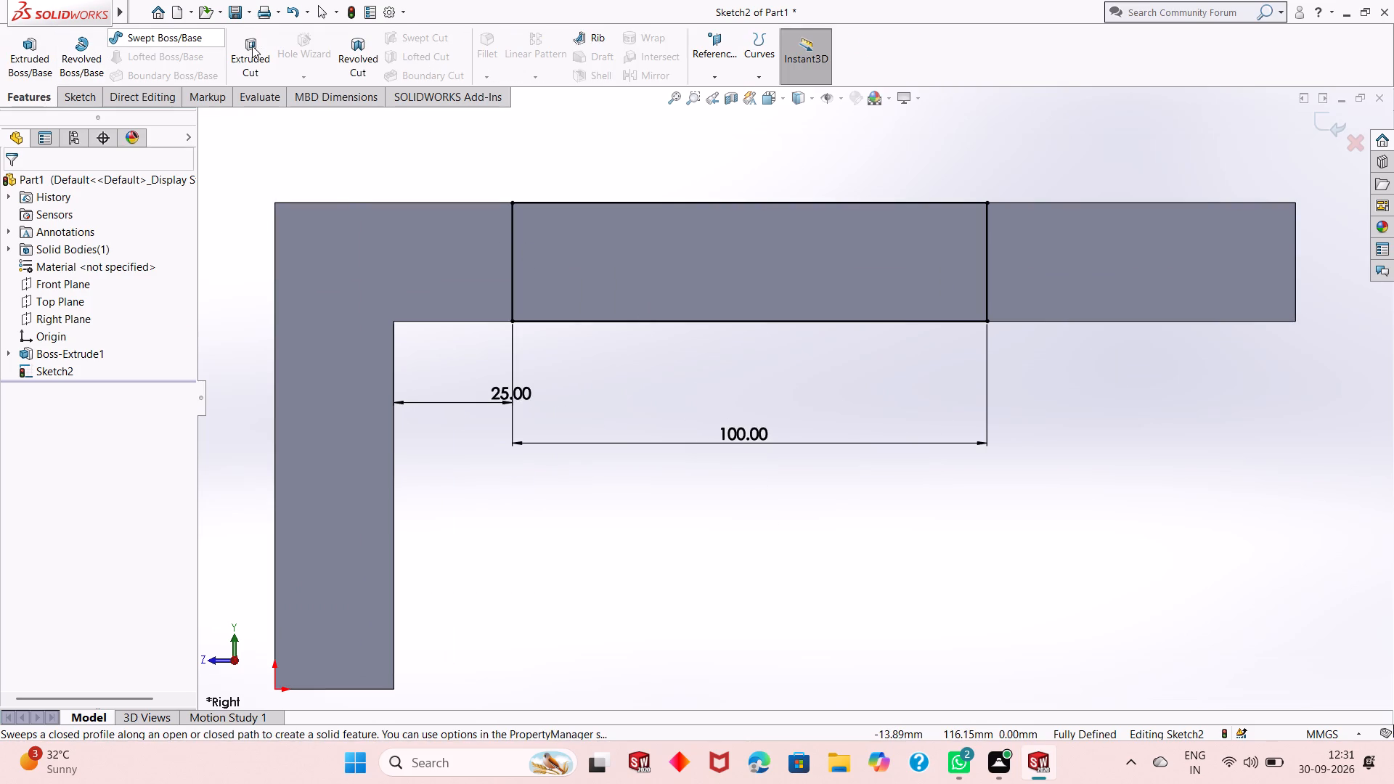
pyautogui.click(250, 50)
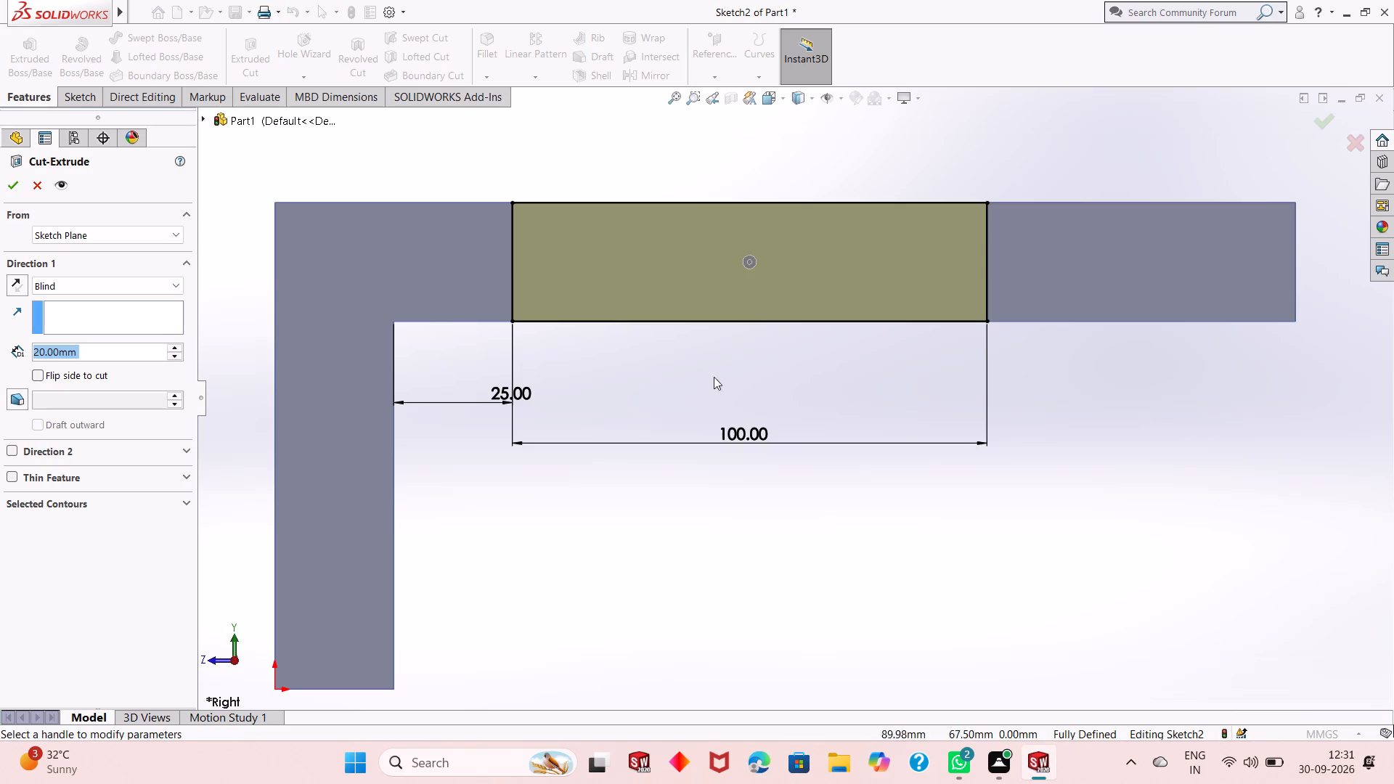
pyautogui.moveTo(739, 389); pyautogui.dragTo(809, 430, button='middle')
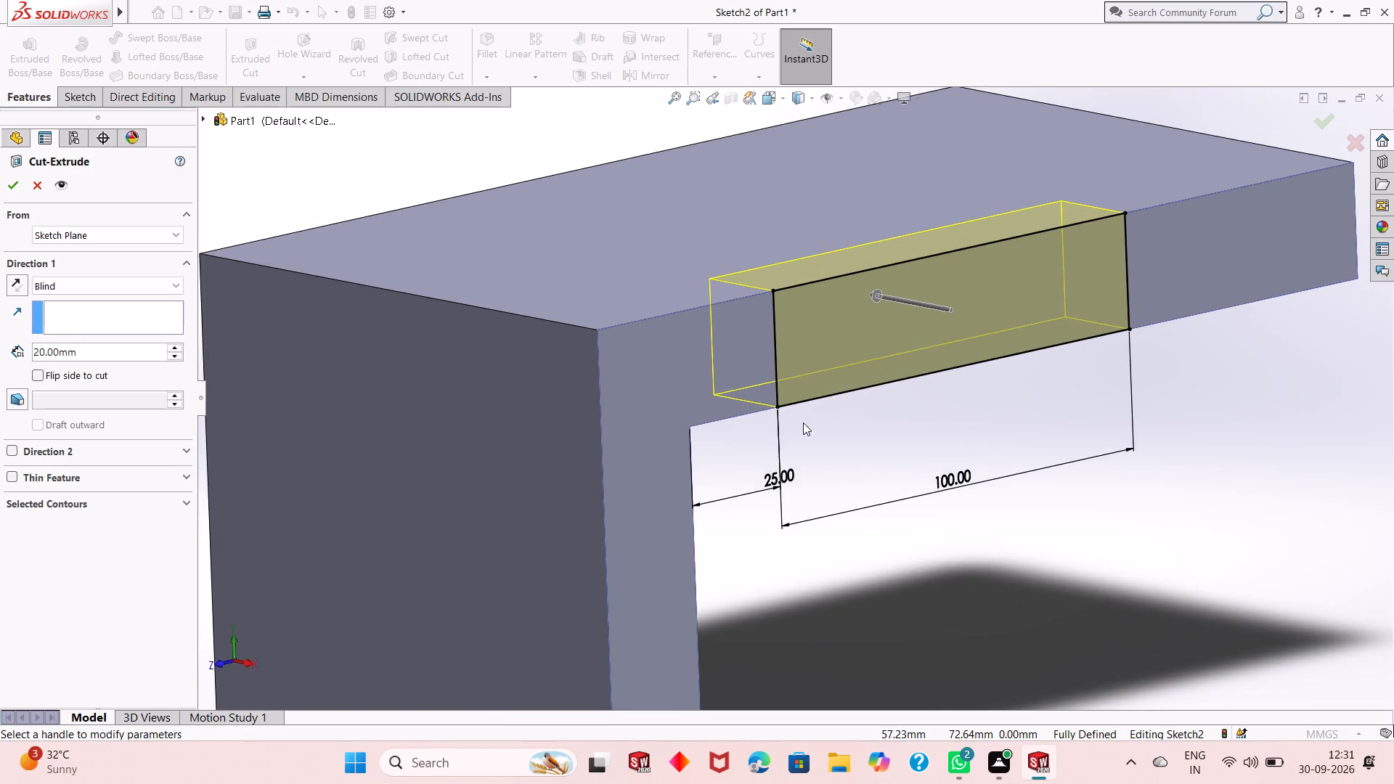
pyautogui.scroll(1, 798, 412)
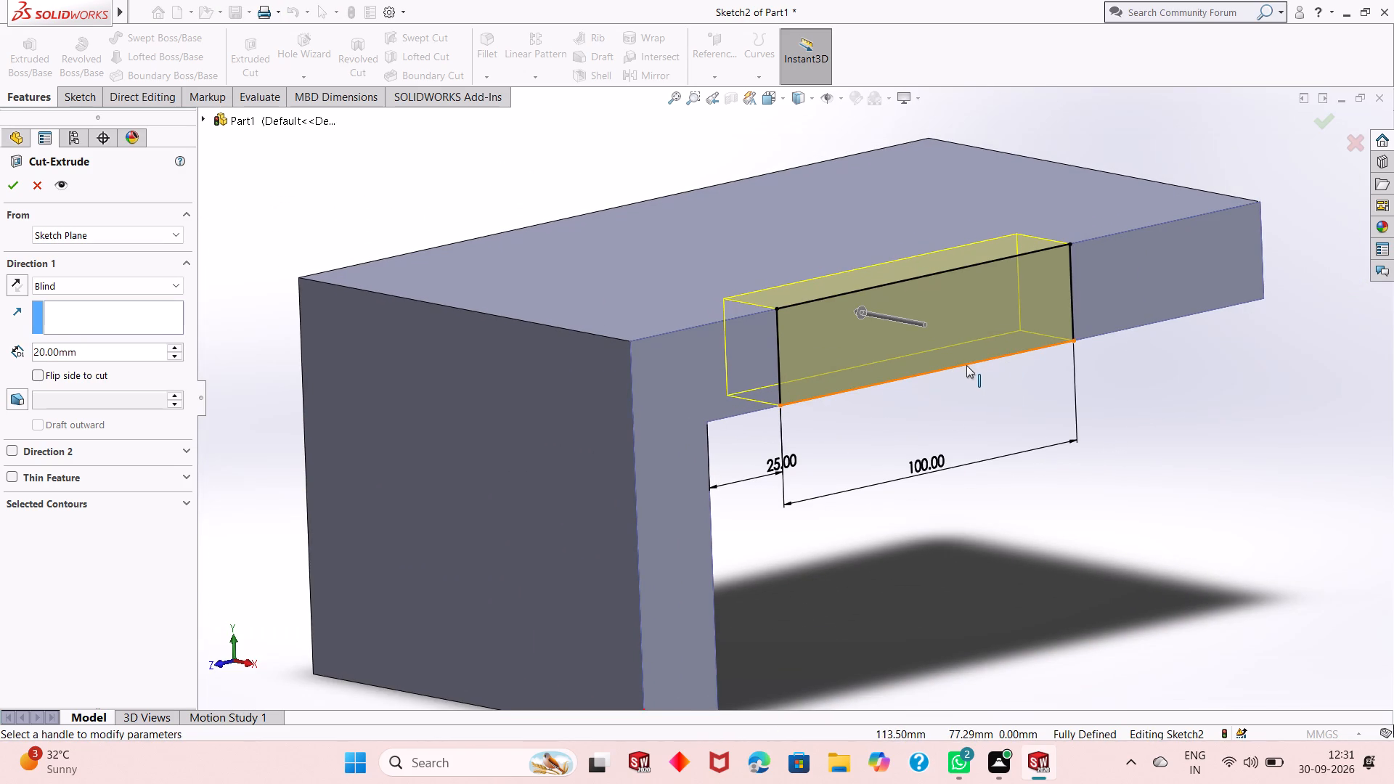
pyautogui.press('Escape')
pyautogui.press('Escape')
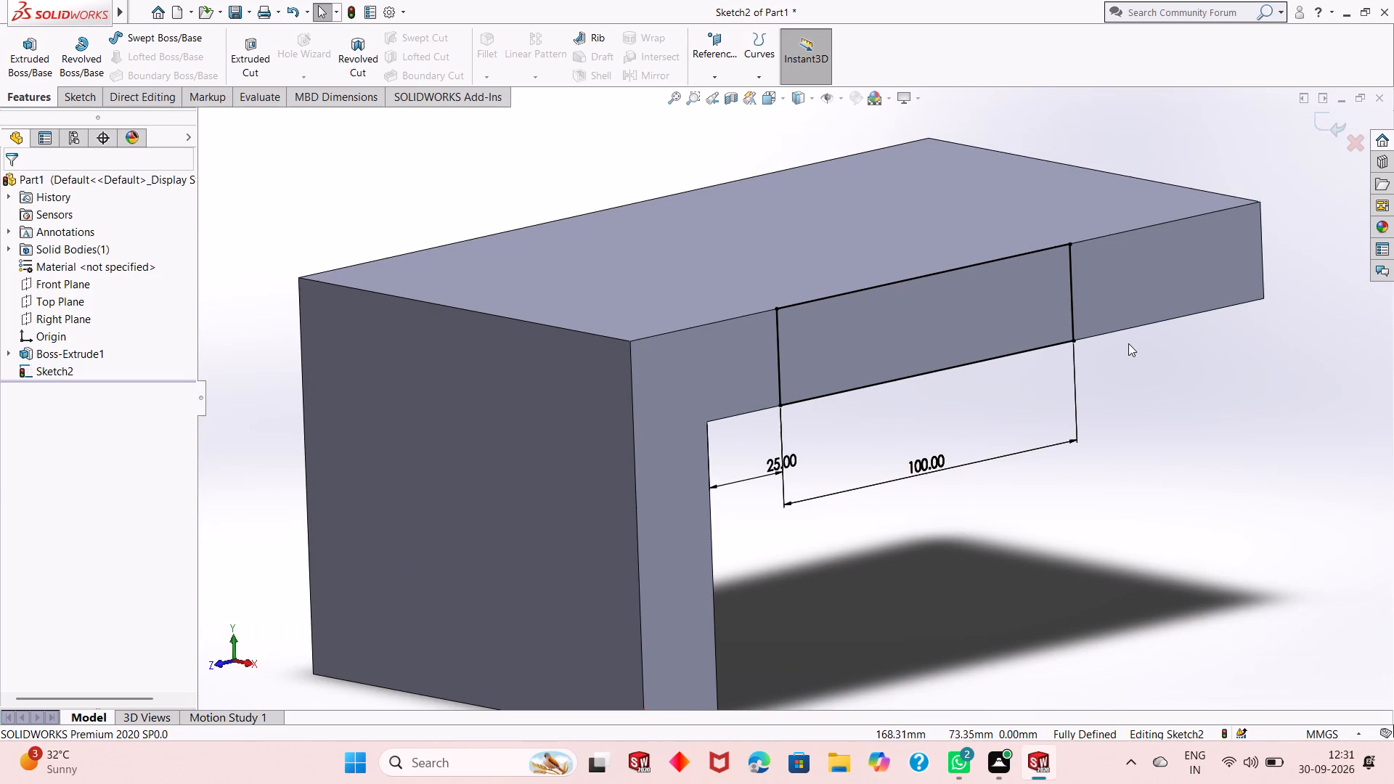
# Inspect the dimensioned notch rectangle and the inverted-L body from several angles, including the underside edge of the arm.
pyautogui.scroll(1, 1072, 420)
pyautogui.moveTo(1072, 421); pyautogui.dragTo(1038, 436, button='middle')
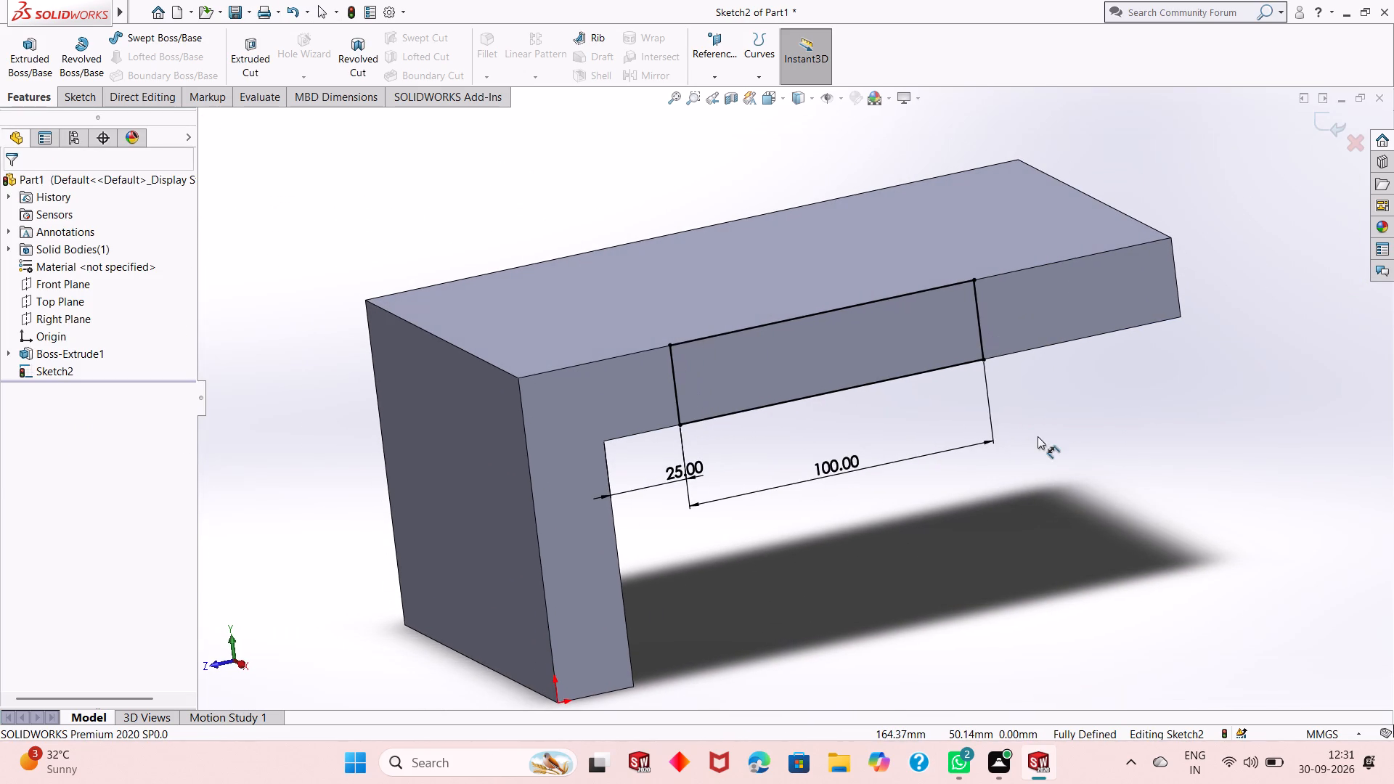
pyautogui.scroll(-1, 892, 413)
pyautogui.scroll(1, 834, 409)
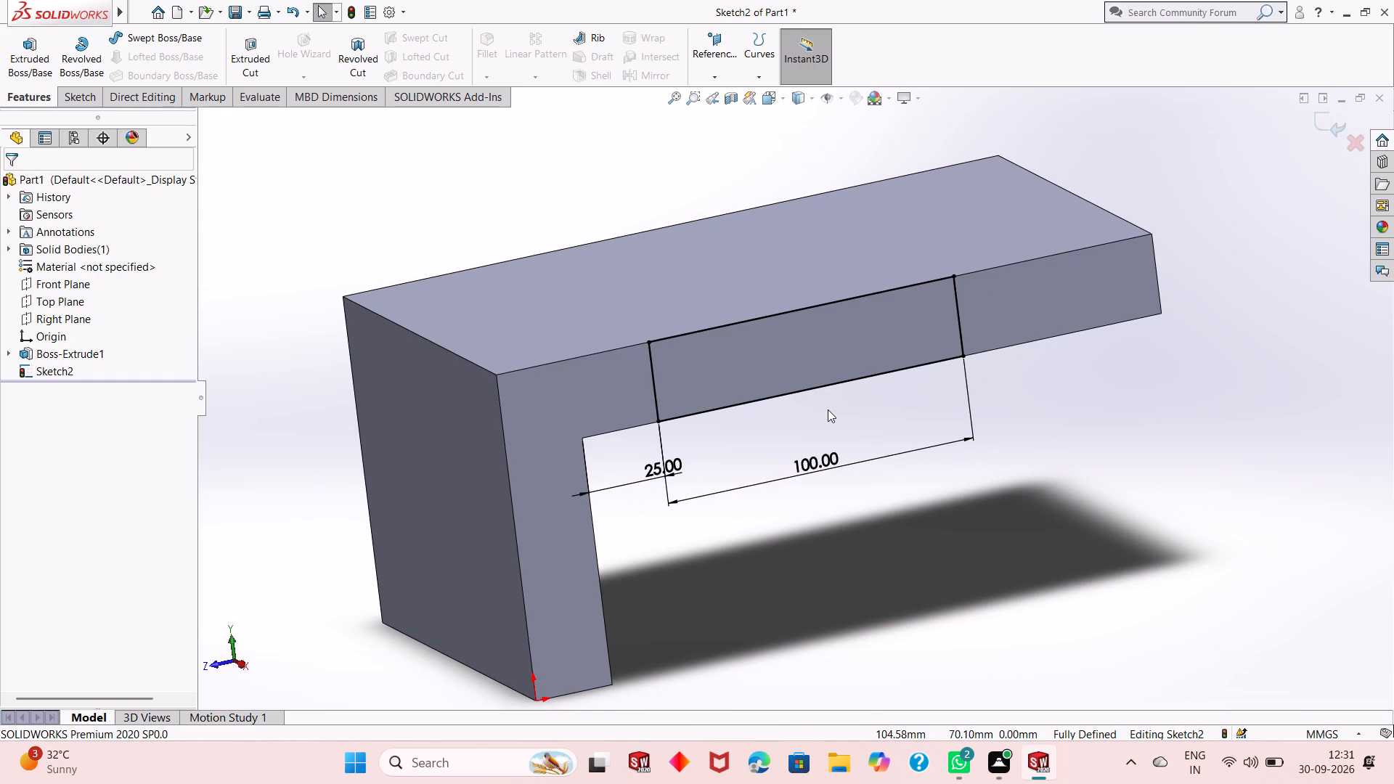
pyautogui.moveTo(784, 436); pyautogui.dragTo(795, 412, button='middle')
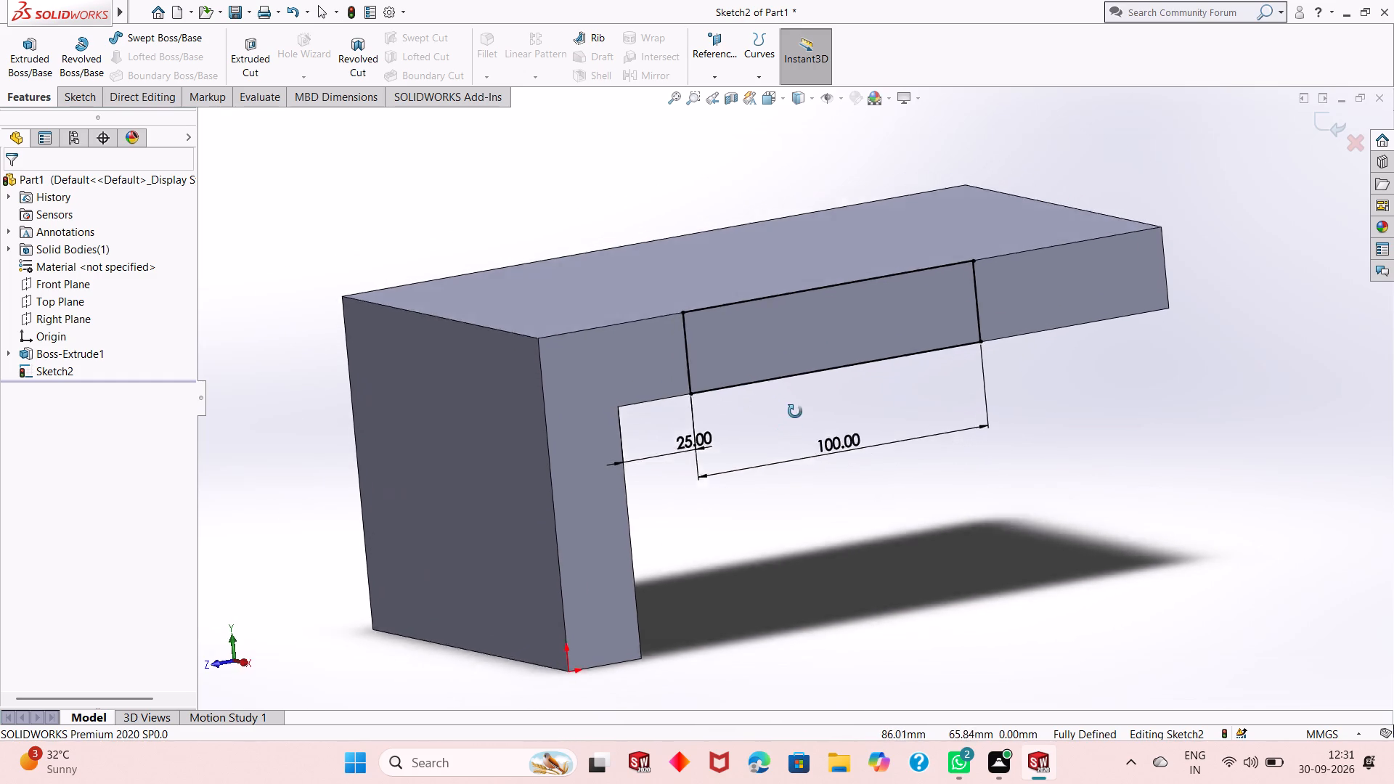
pyautogui.moveTo(795, 412); pyautogui.dragTo(801, 377, button='middle')
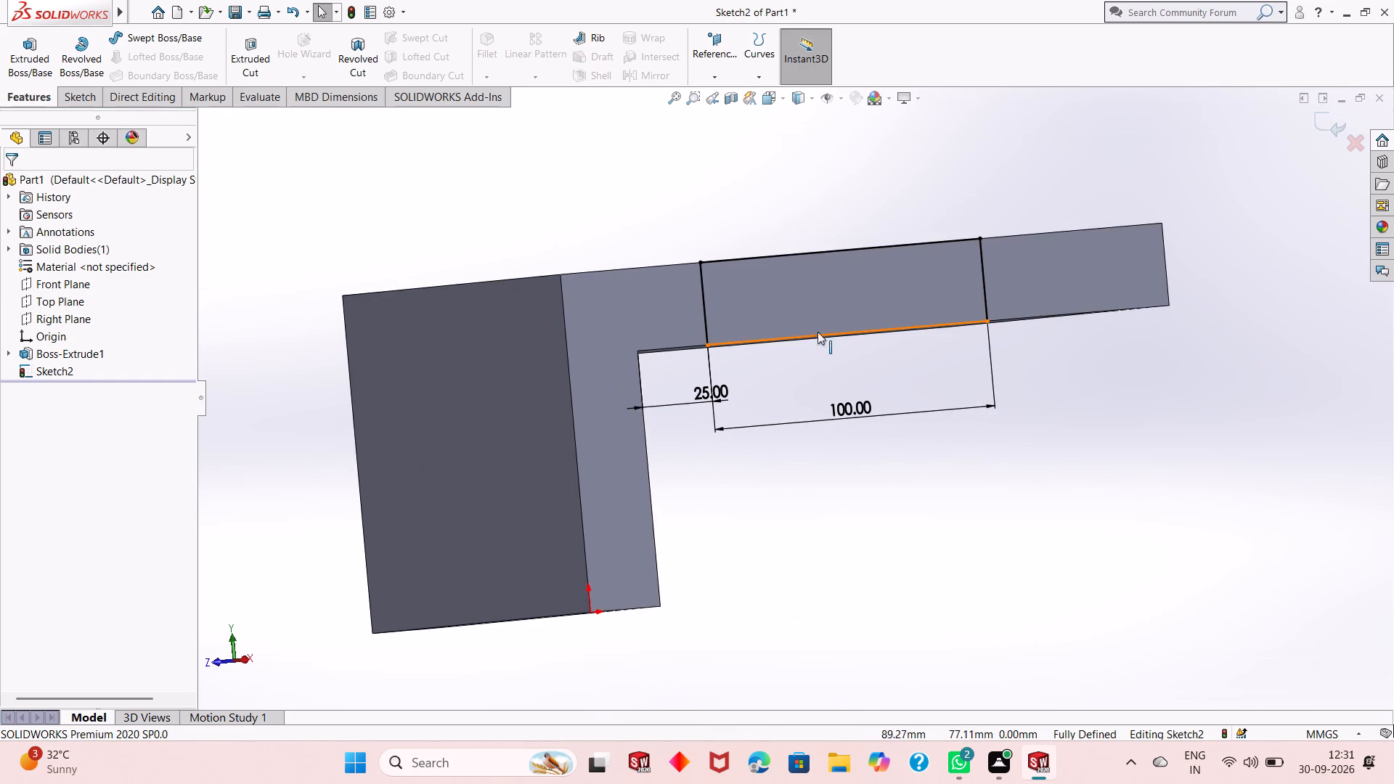
pyautogui.scroll(-1, 820, 306)
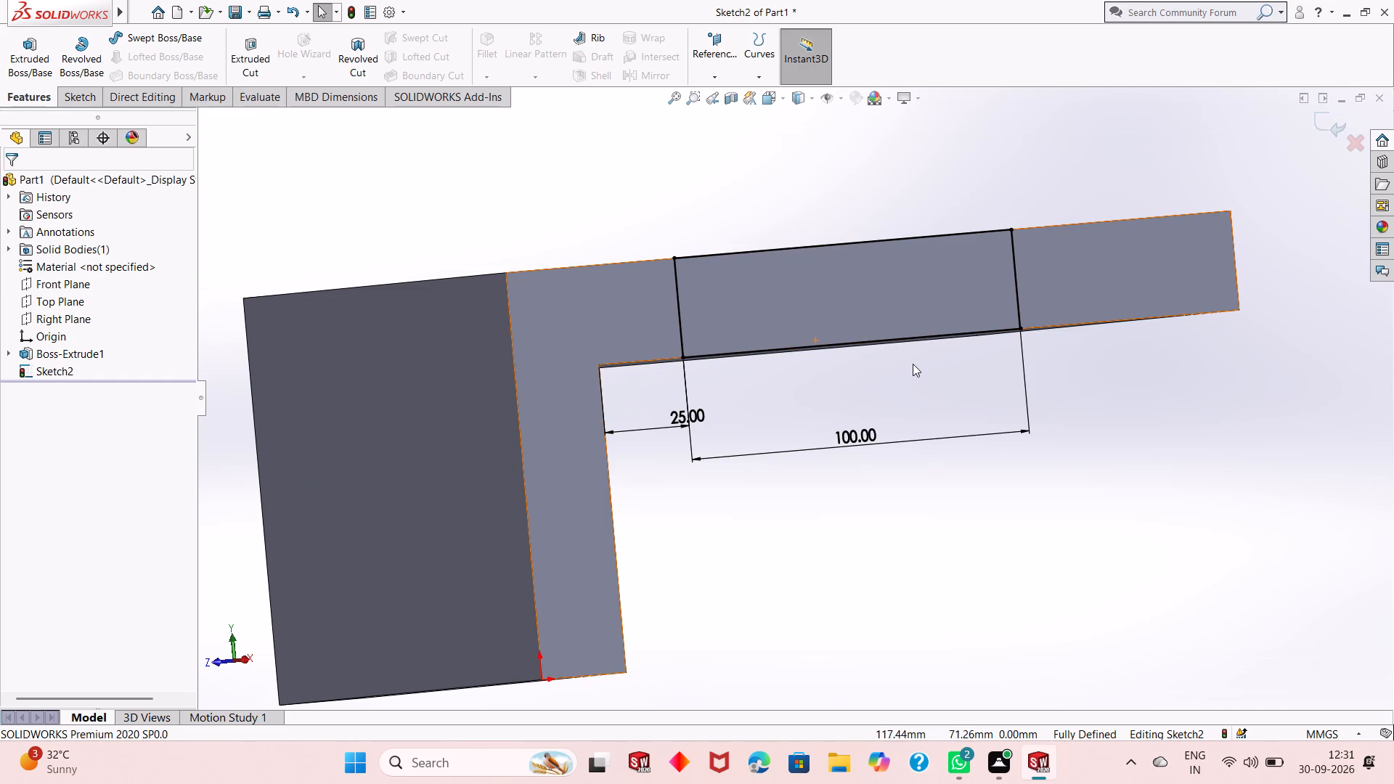
pyautogui.moveTo(908, 375); pyautogui.dragTo(908, 412, button='middle')
pyautogui.scroll(1, 910, 412)
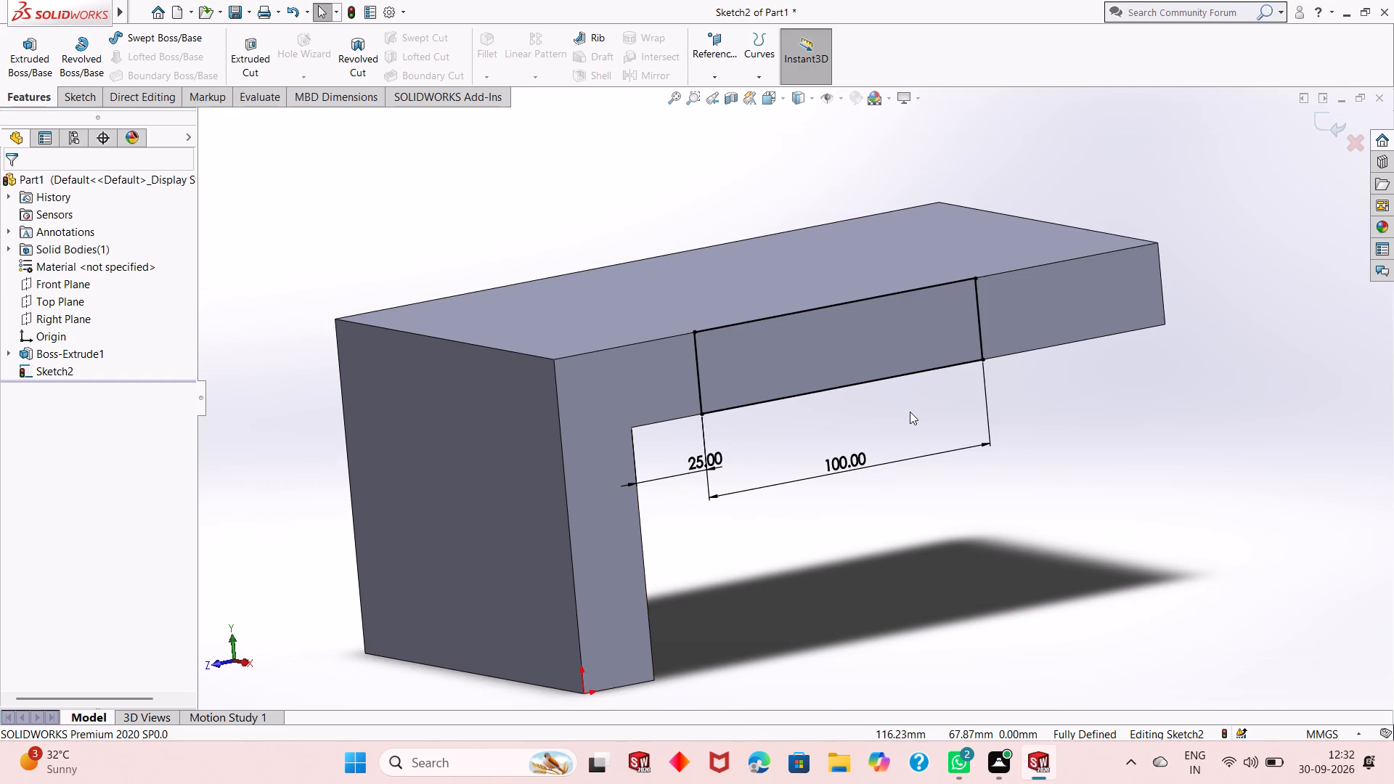
pyautogui.scroll(-2, 749, 346)
pyautogui.scroll(1, 753, 373)
pyautogui.scroll(2, 815, 396)
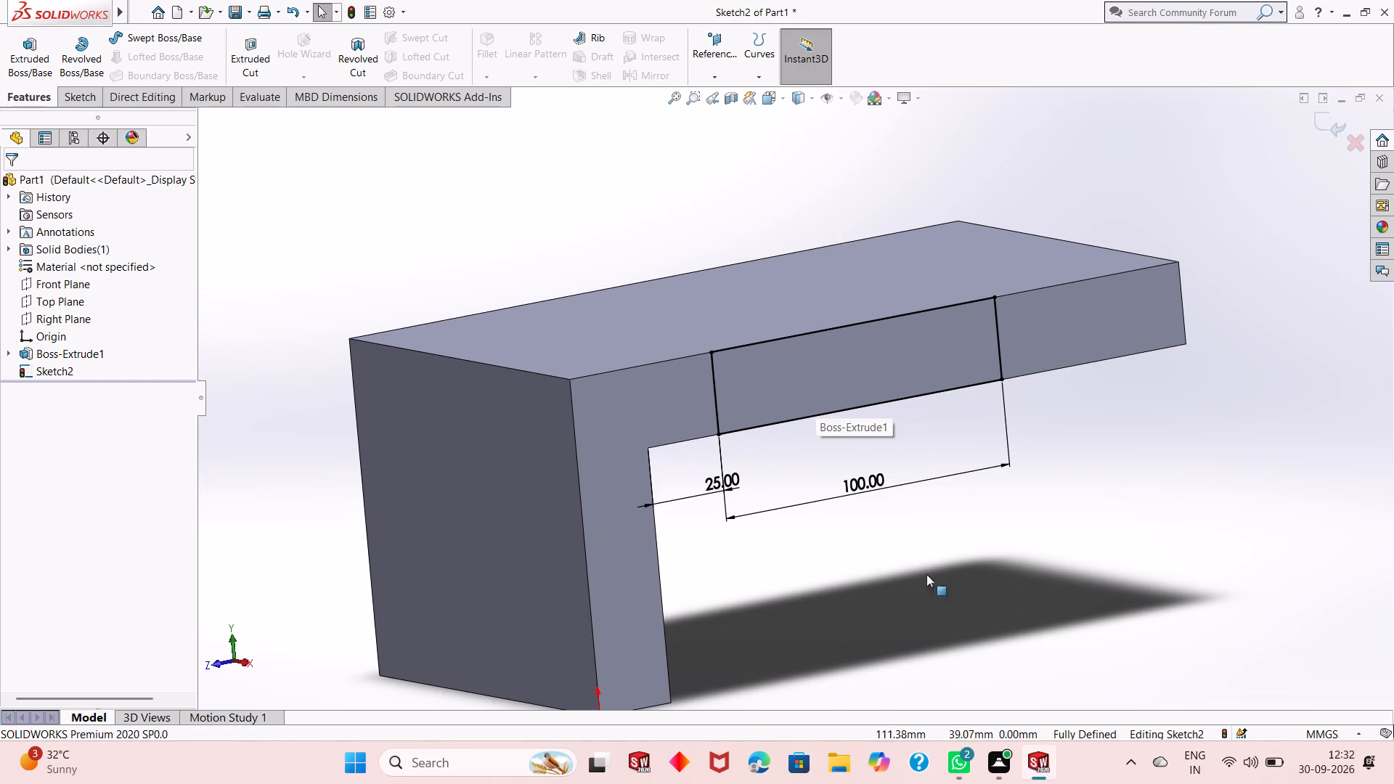
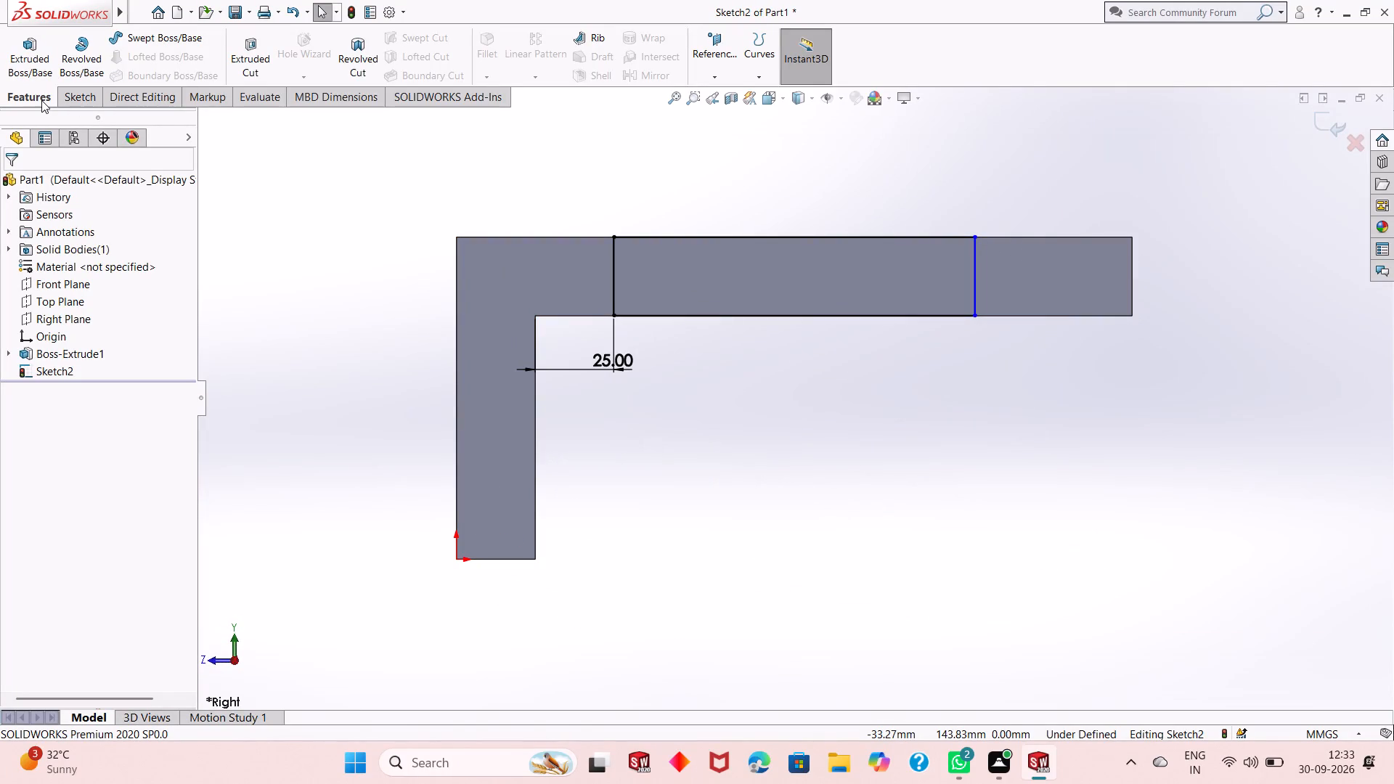
# Dimension the distance from the notch rectangle's lower corner to the arm's free end at 50 mm.
pyautogui.click(65, 99)
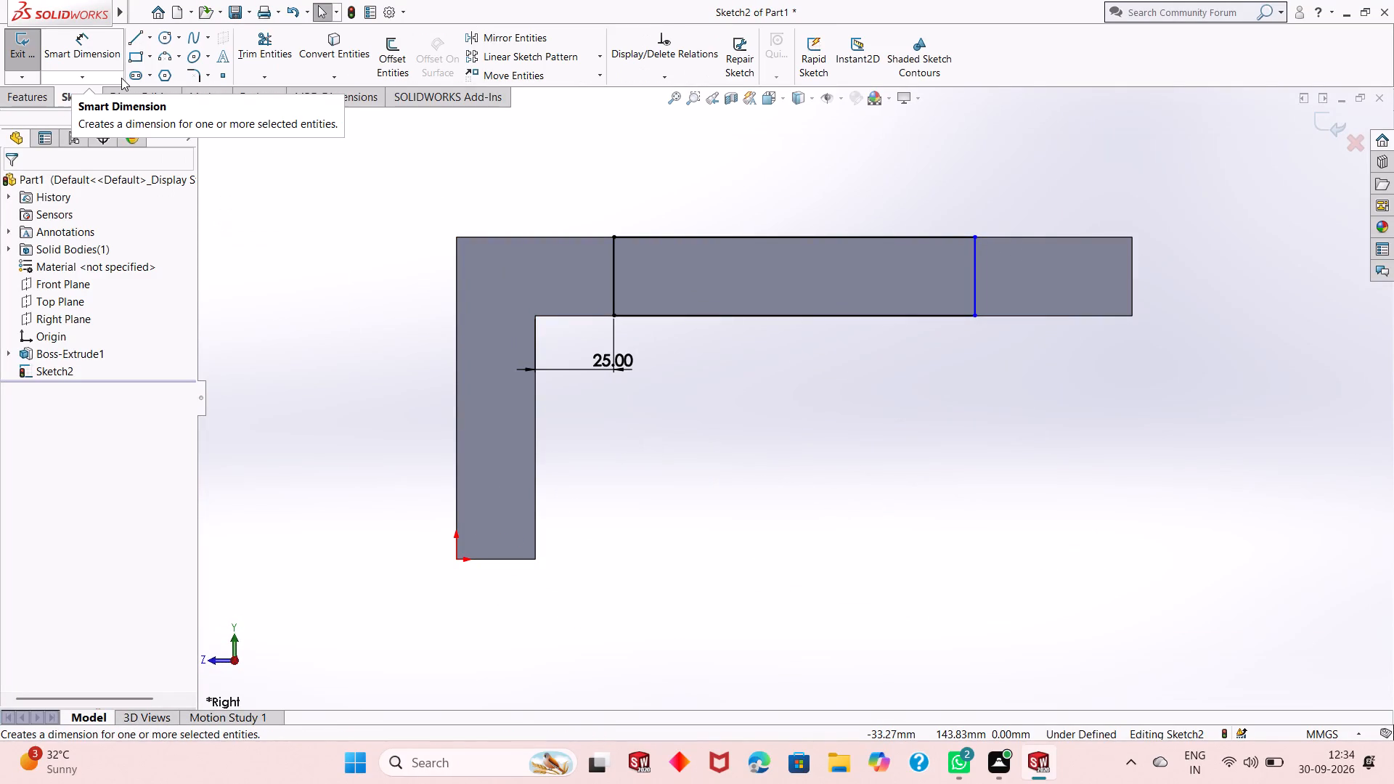
pyautogui.click(69, 49)
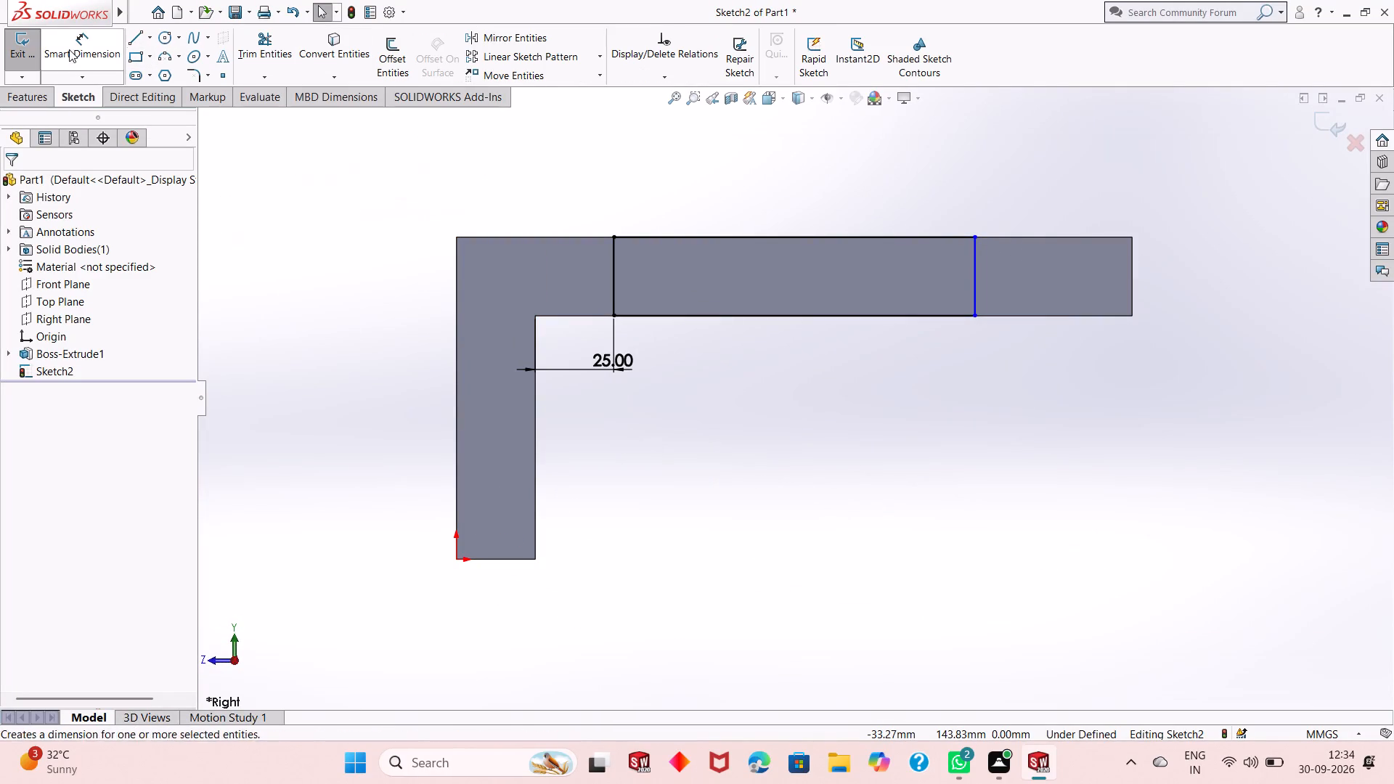
pyautogui.click(979, 317)
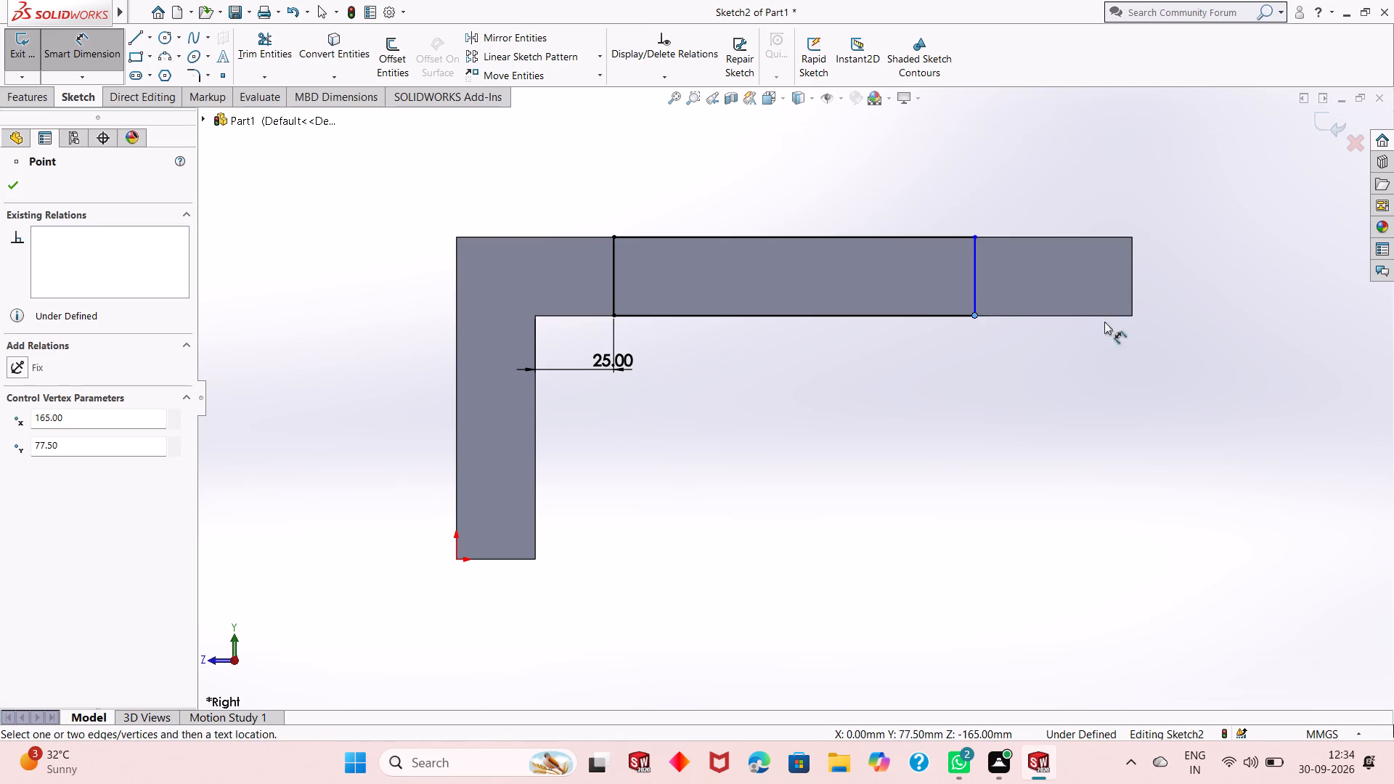
pyautogui.click(1130, 317)
pyautogui.click(1091, 389)
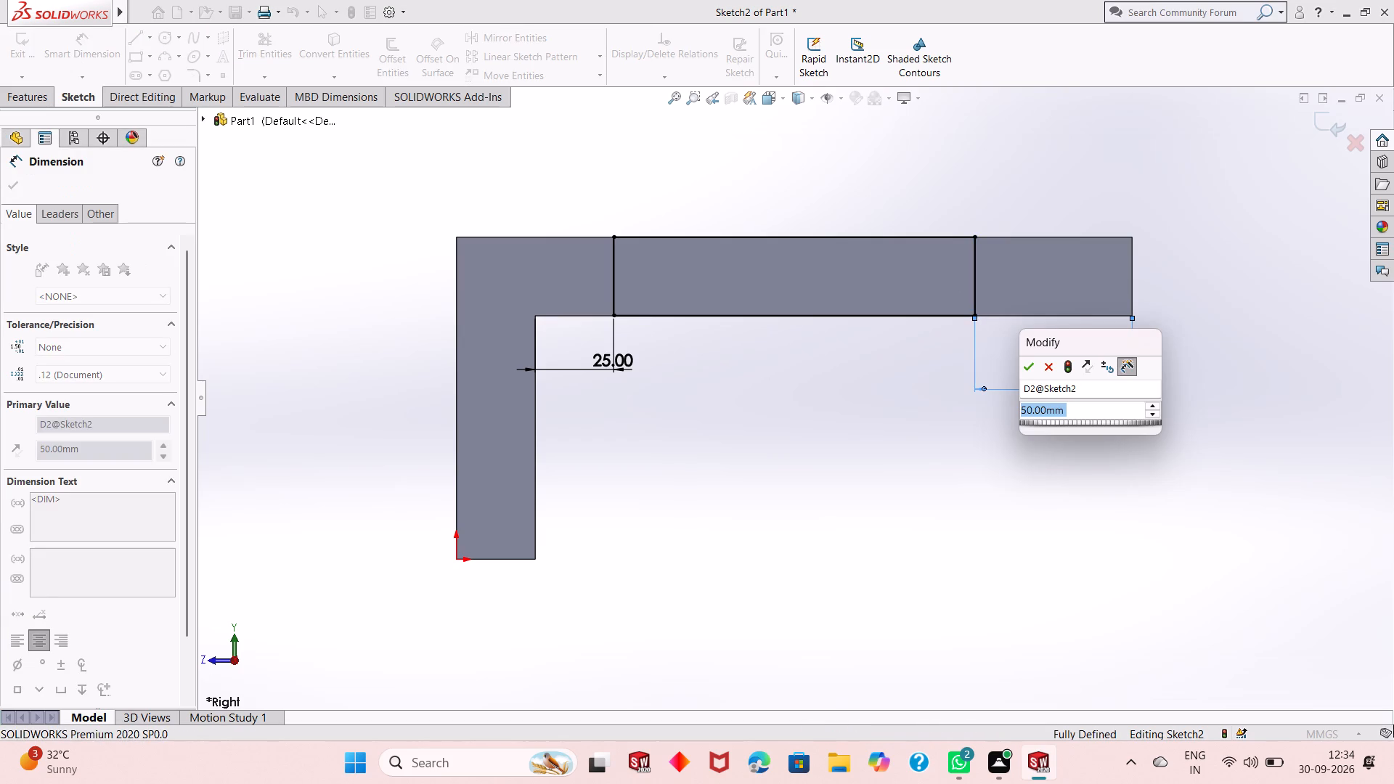
pyautogui.press('Return')
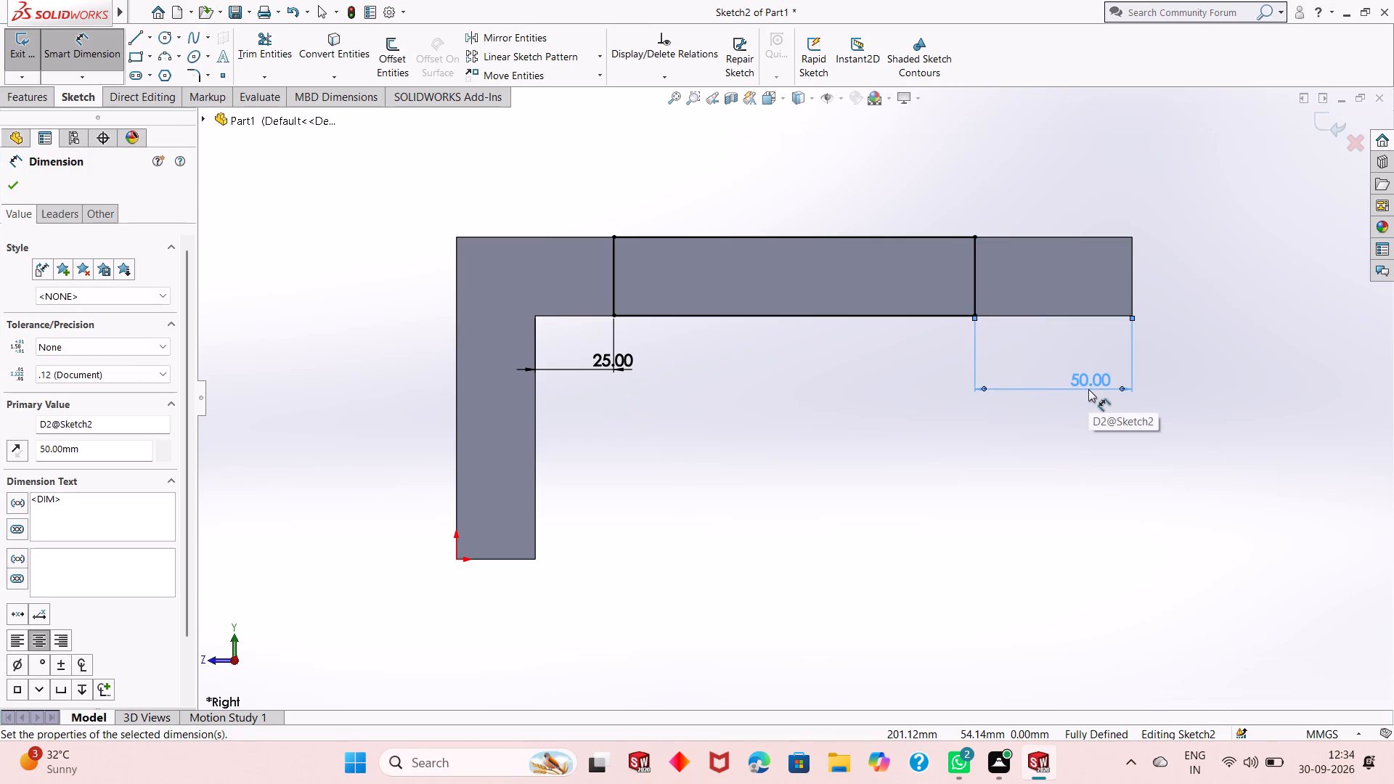
pyautogui.rightClick(876, 408)
pyautogui.click(917, 459)
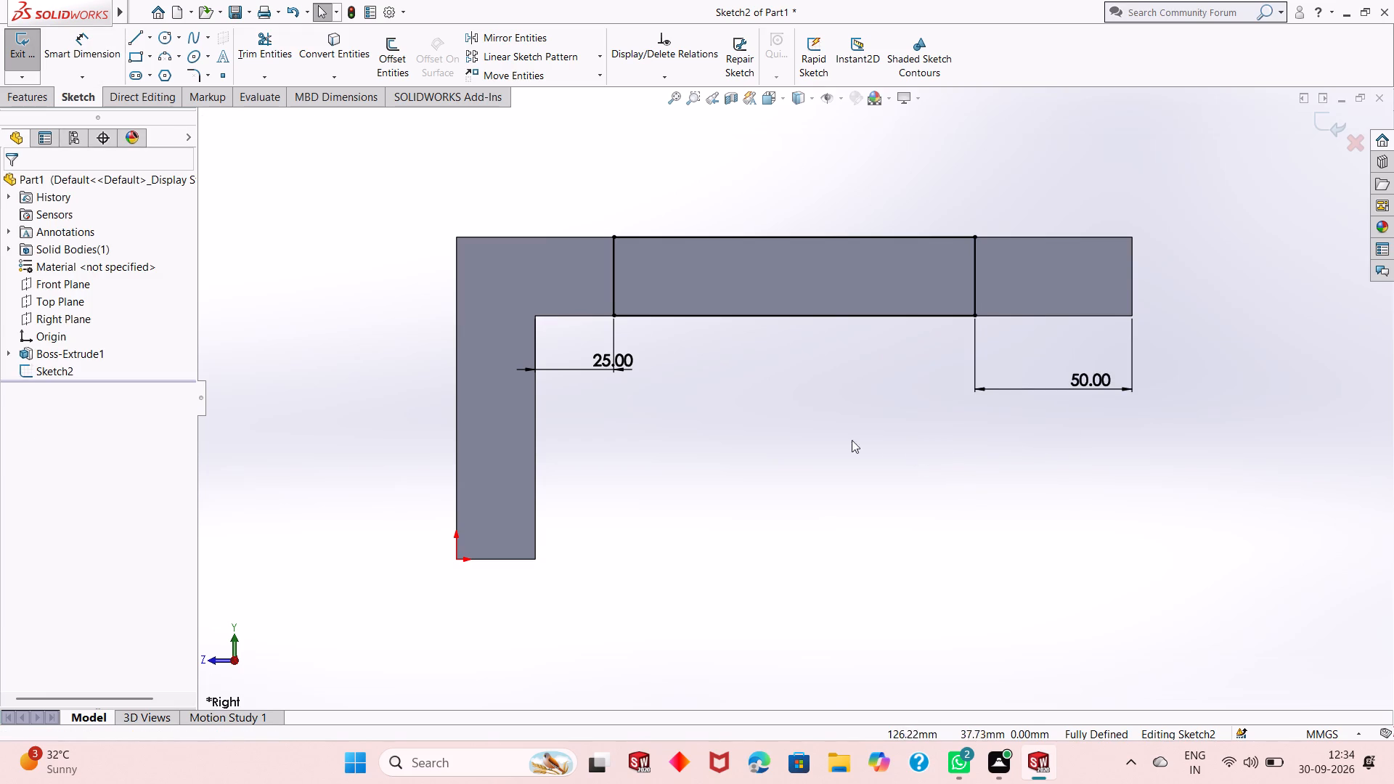
# Examine the dimensioned notch rectangle on the arm's side face from several angles and zoom levels.
pyautogui.moveTo(748, 388); pyautogui.dragTo(785, 393, button='middle')
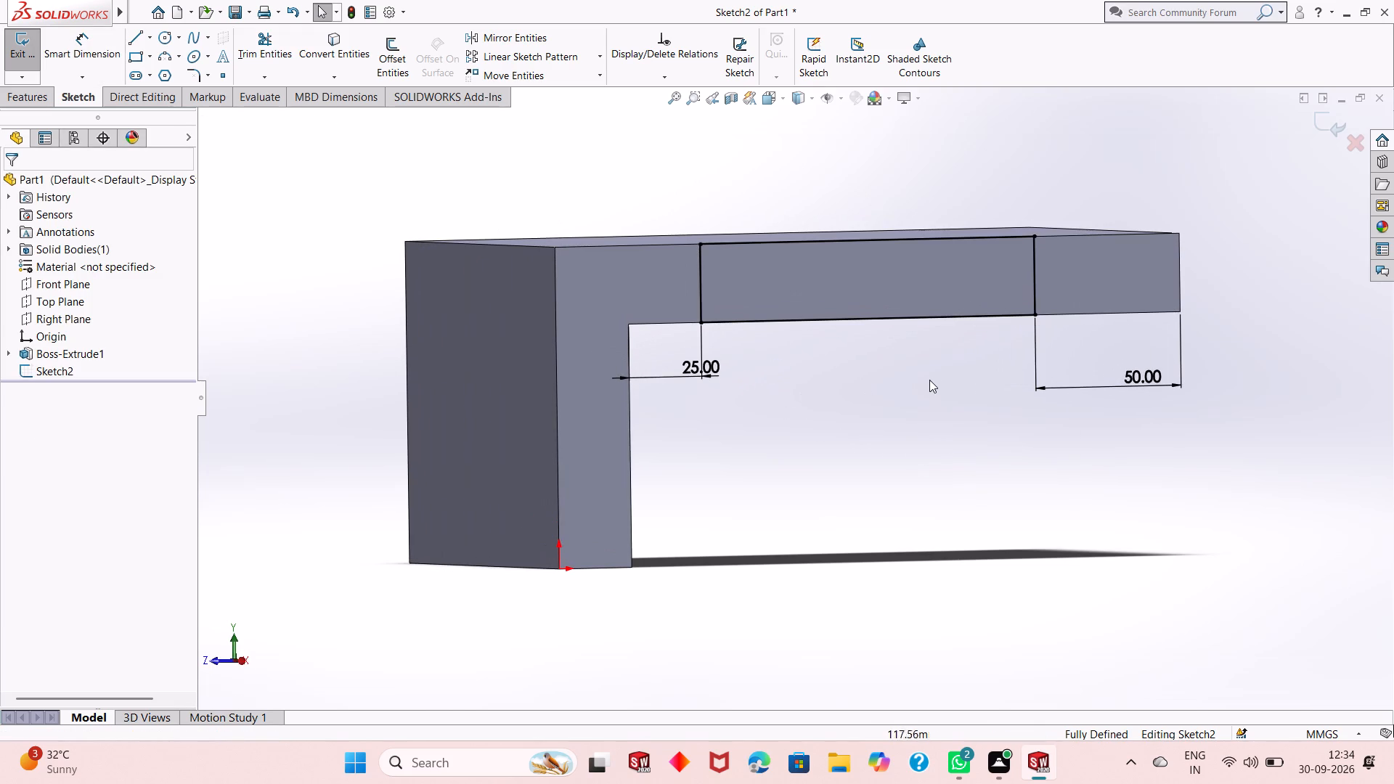
pyautogui.moveTo(936, 380); pyautogui.dragTo(925, 427, button='middle')
pyautogui.scroll(1, 925, 427)
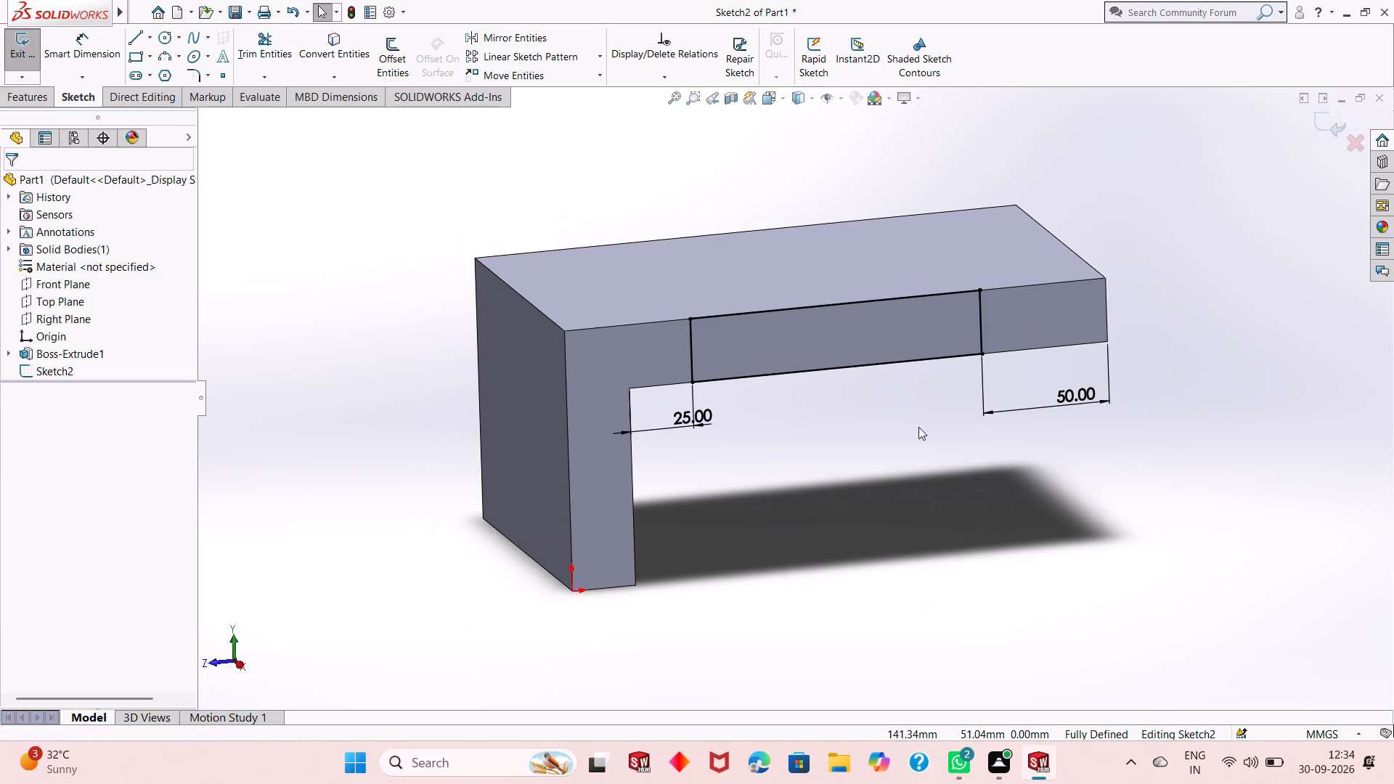
pyautogui.moveTo(846, 410); pyautogui.dragTo(857, 380, button='middle')
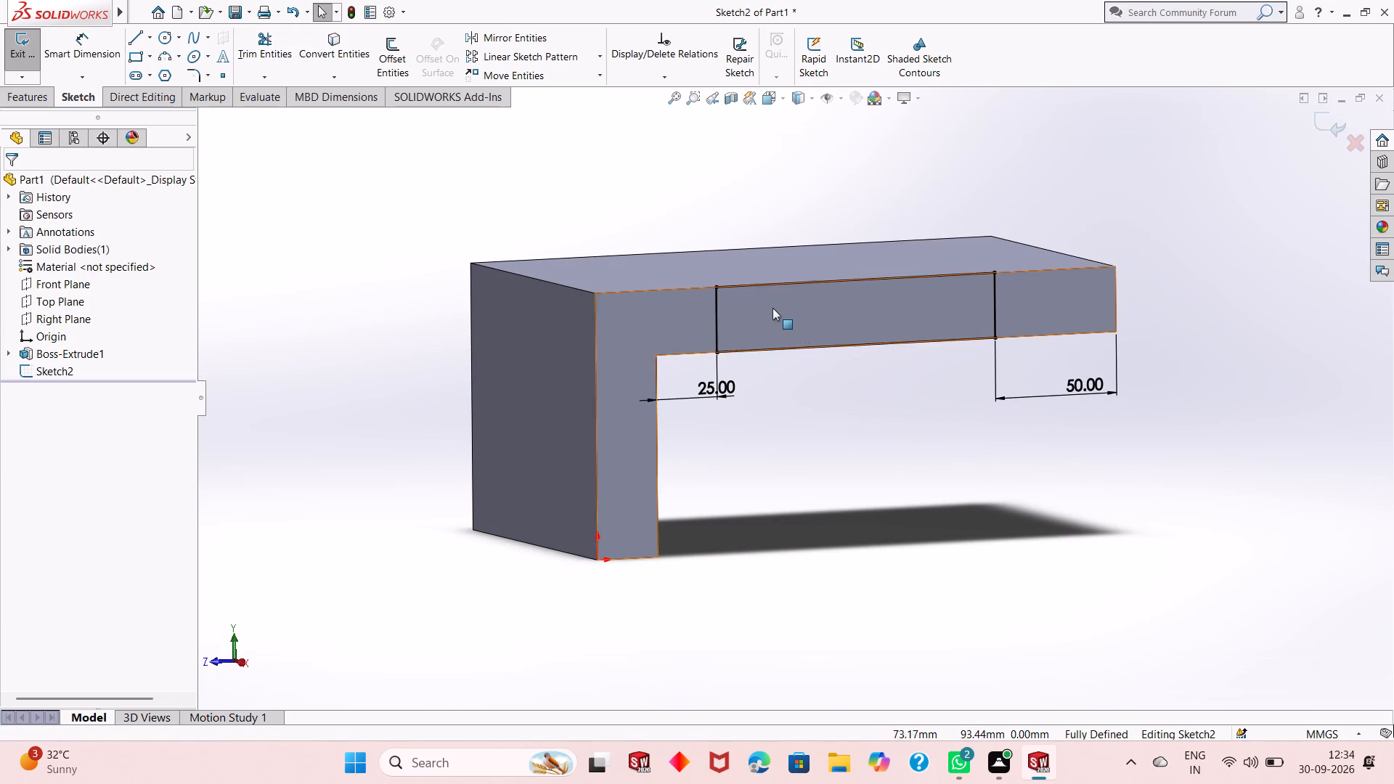
pyautogui.scroll(-2, 773, 308)
pyautogui.scroll(2, 788, 321)
pyautogui.scroll(1, 857, 368)
pyautogui.scroll(-1, 863, 361)
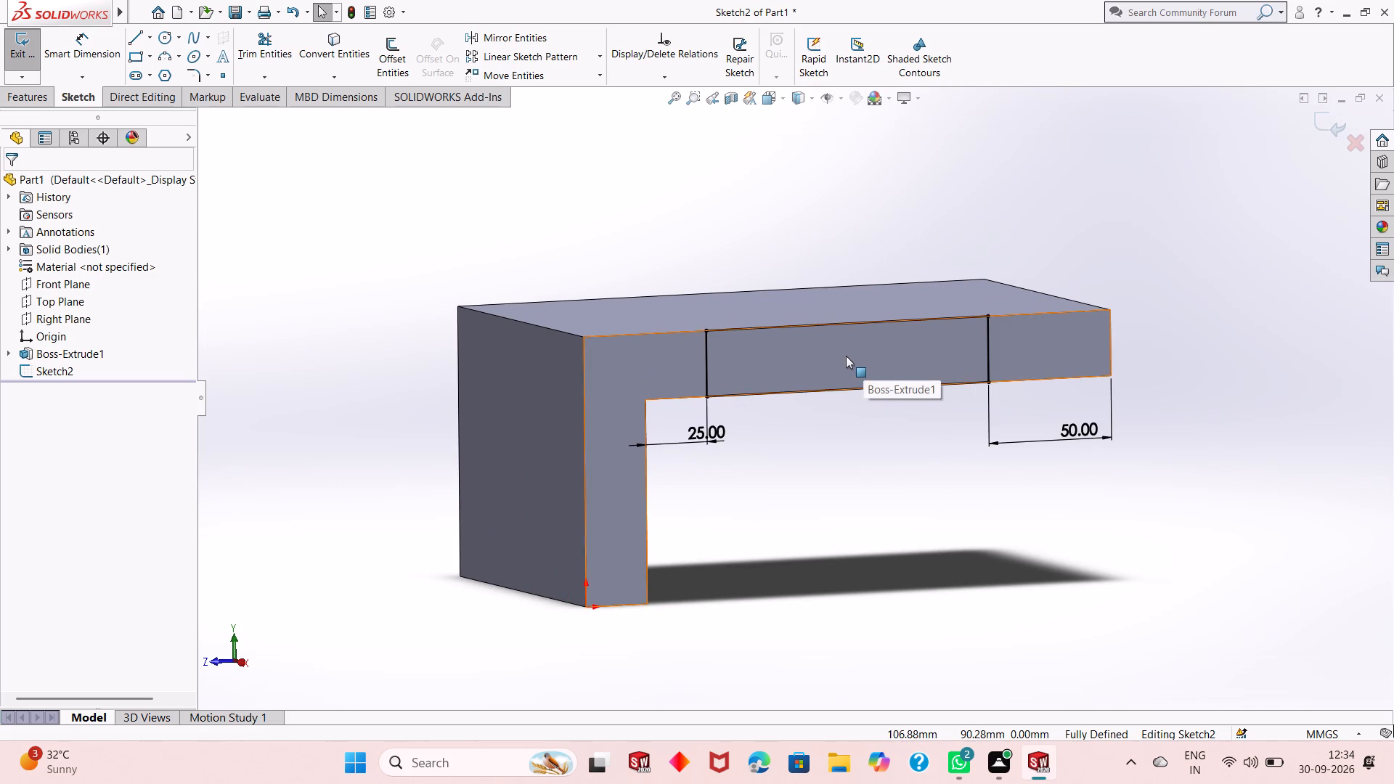
pyautogui.scroll(1, 845, 356)
pyautogui.scroll(-1, 912, 367)
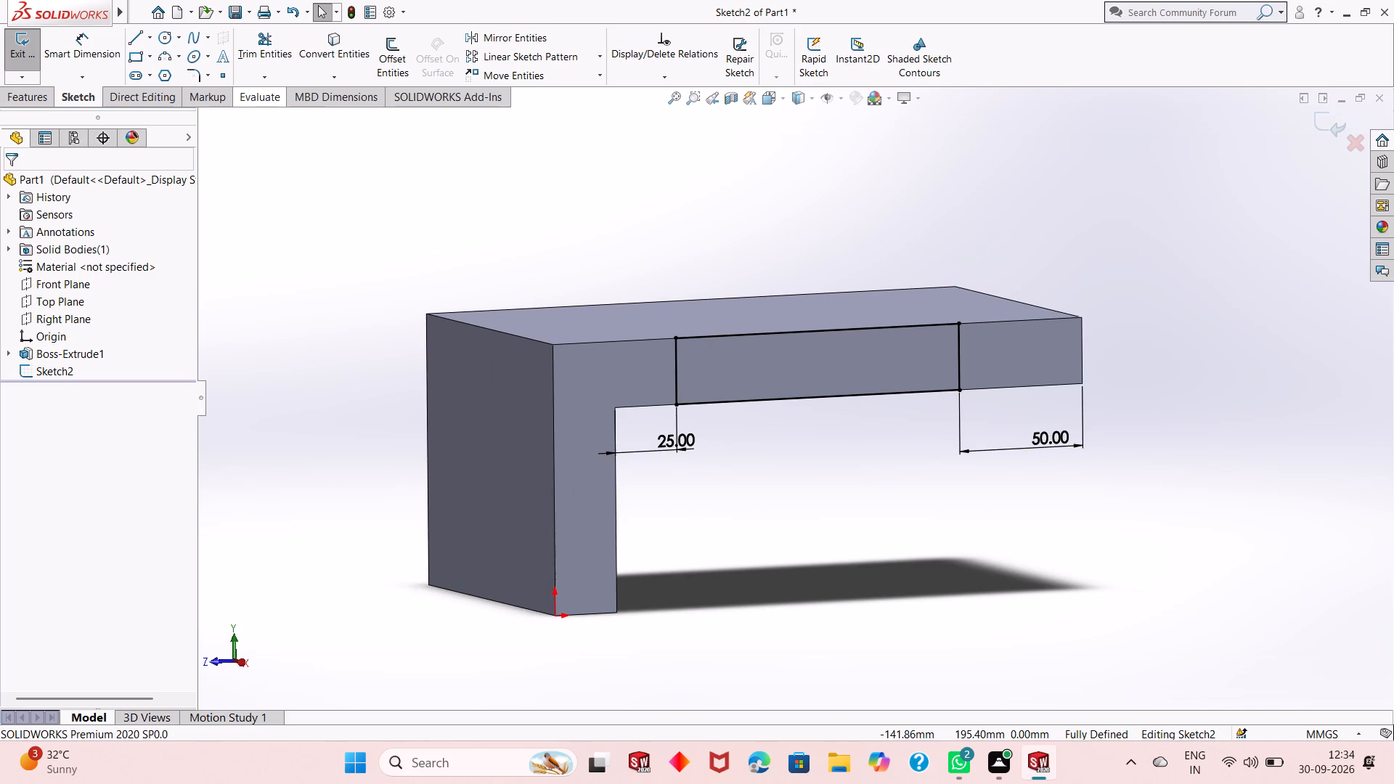
# Cut-extrude the notch rectangle into the arm's side with a blind depth of 20 mm.
pyautogui.click(23, 100)
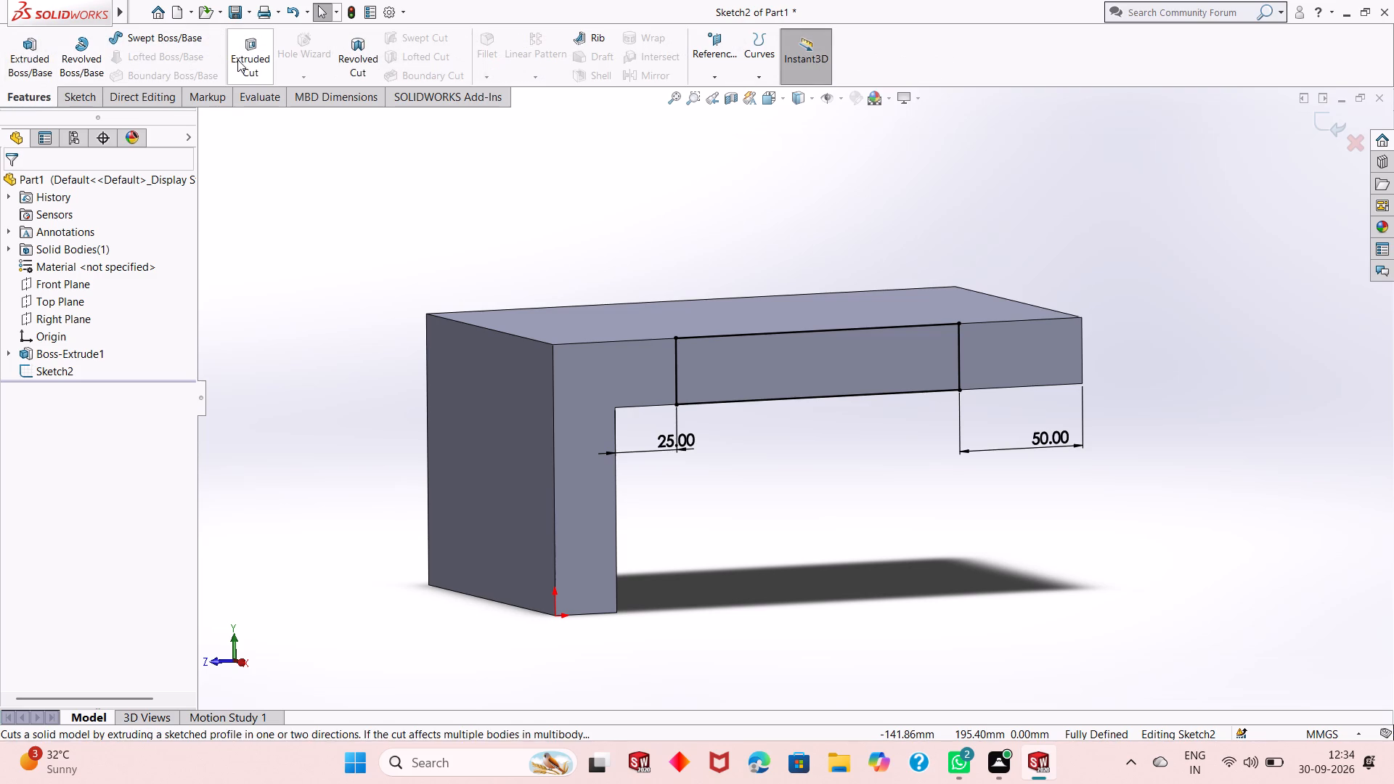
pyautogui.click(237, 60)
pyautogui.moveTo(353, 372); pyautogui.dragTo(378, 391, button='middle')
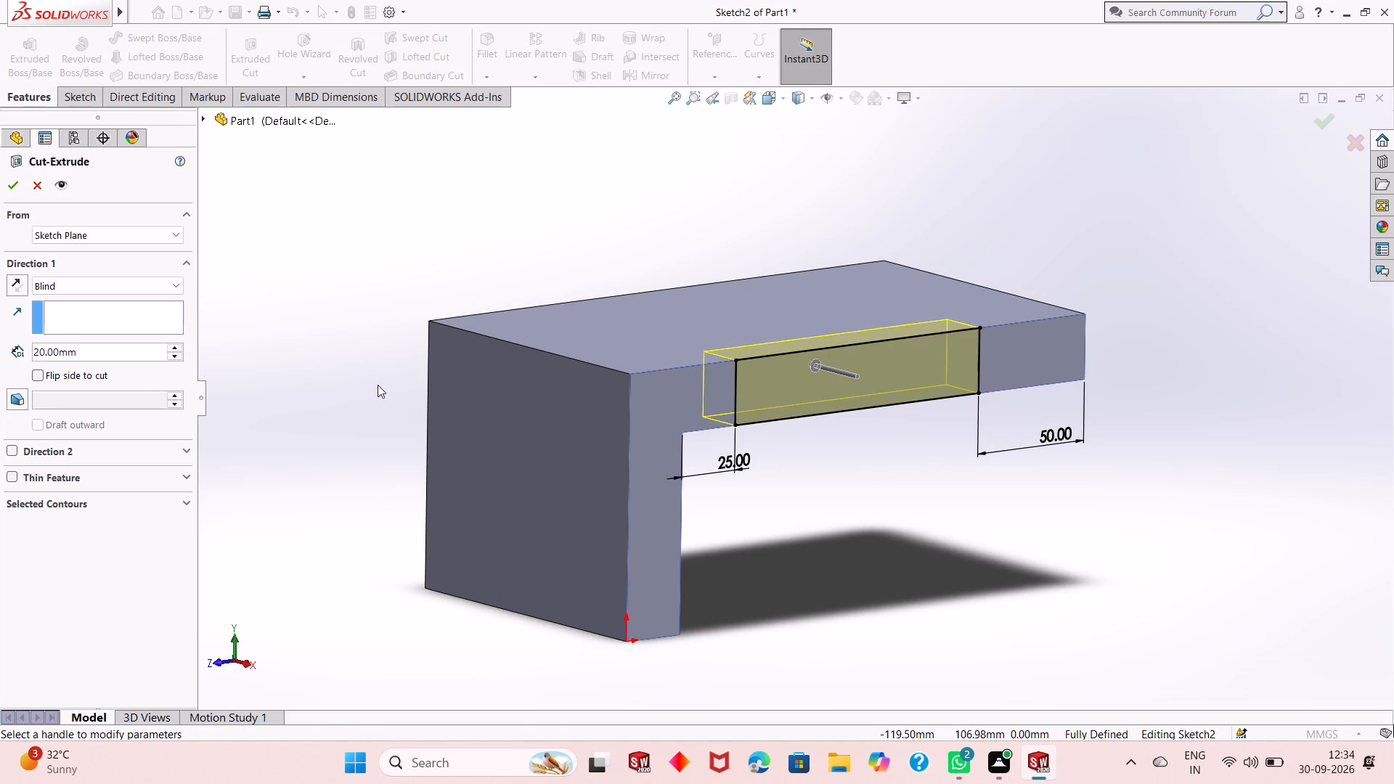
pyautogui.click(7, 185)
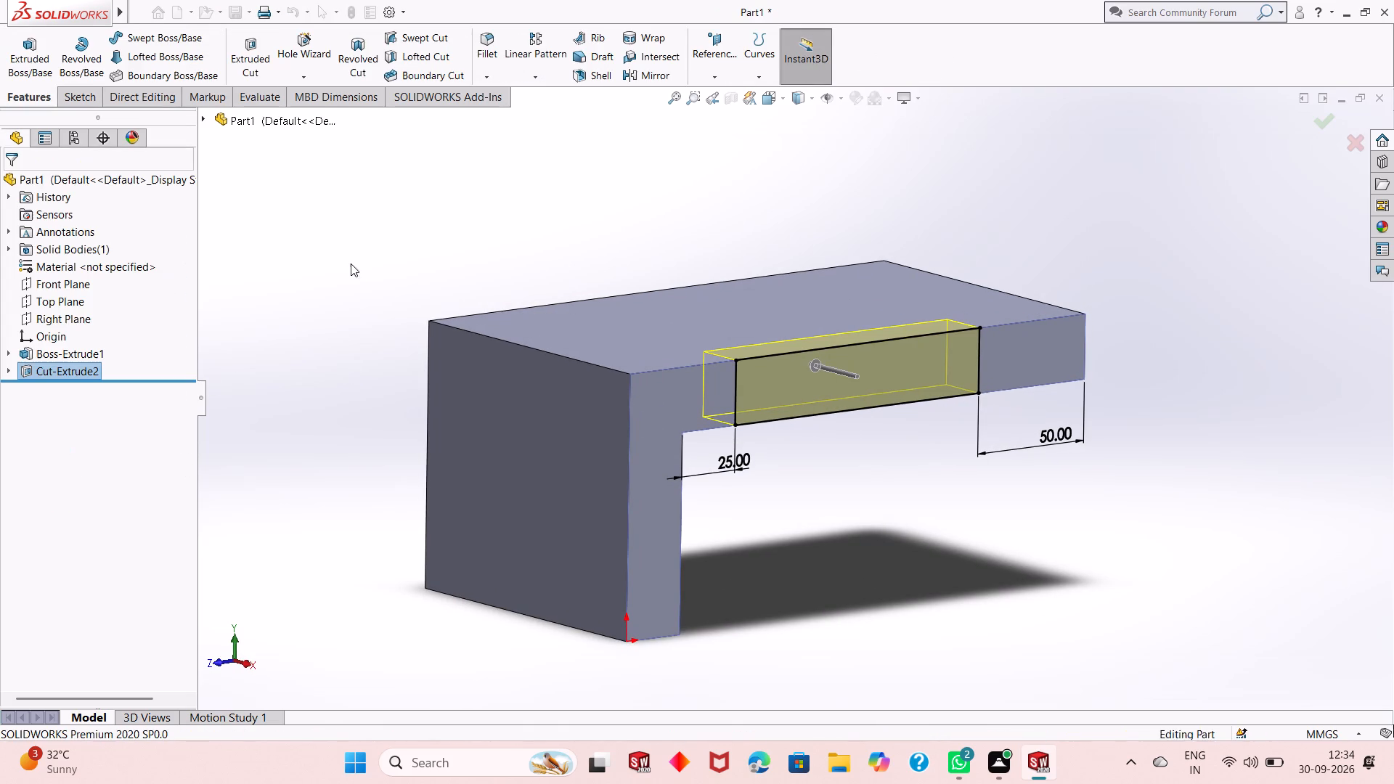
pyautogui.click(889, 489)
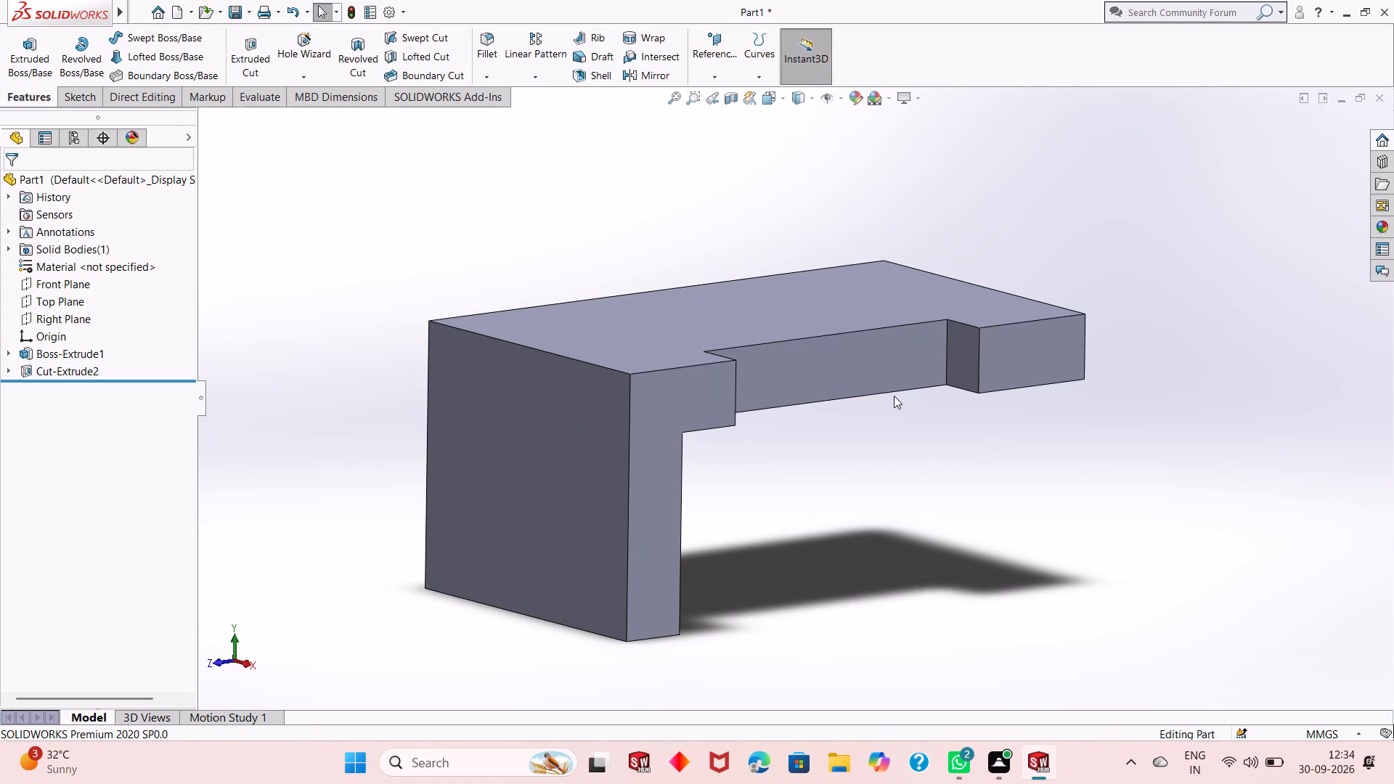
# Fillet the two inner vertical corner edges of the notch with a 20 mm radius.
pyautogui.click(493, 57)
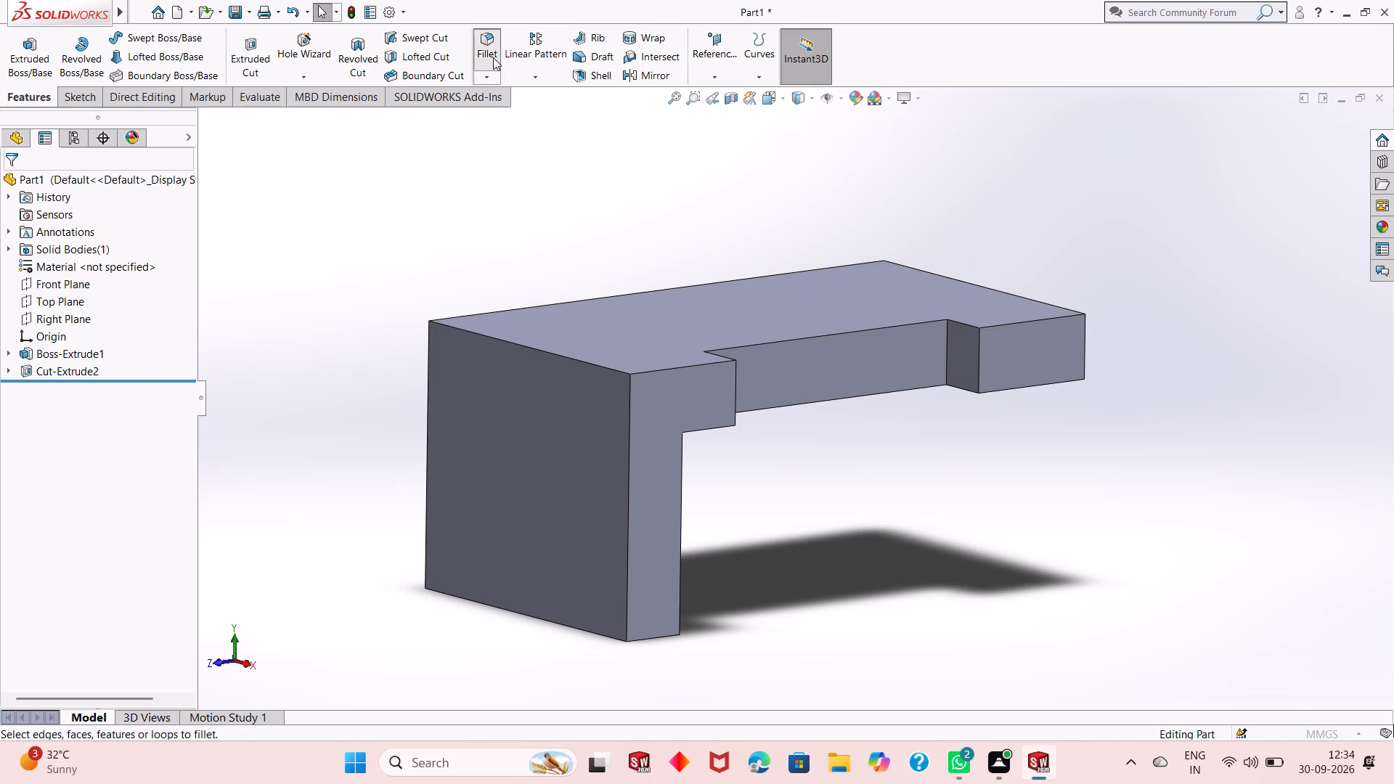
pyautogui.scroll(-1, 968, 391)
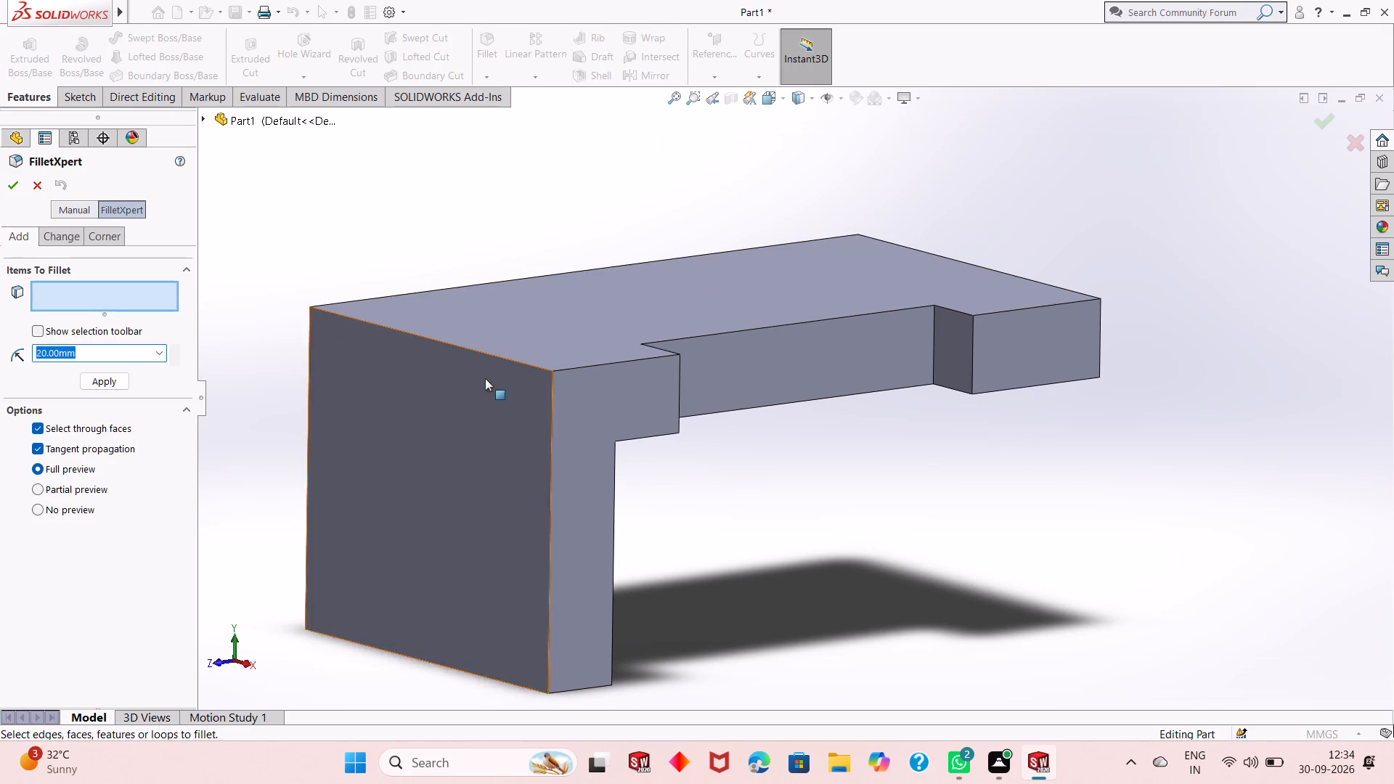
pyautogui.click(936, 335)
pyautogui.moveTo(865, 468); pyautogui.dragTo(769, 481, button='middle')
pyautogui.click(462, 388)
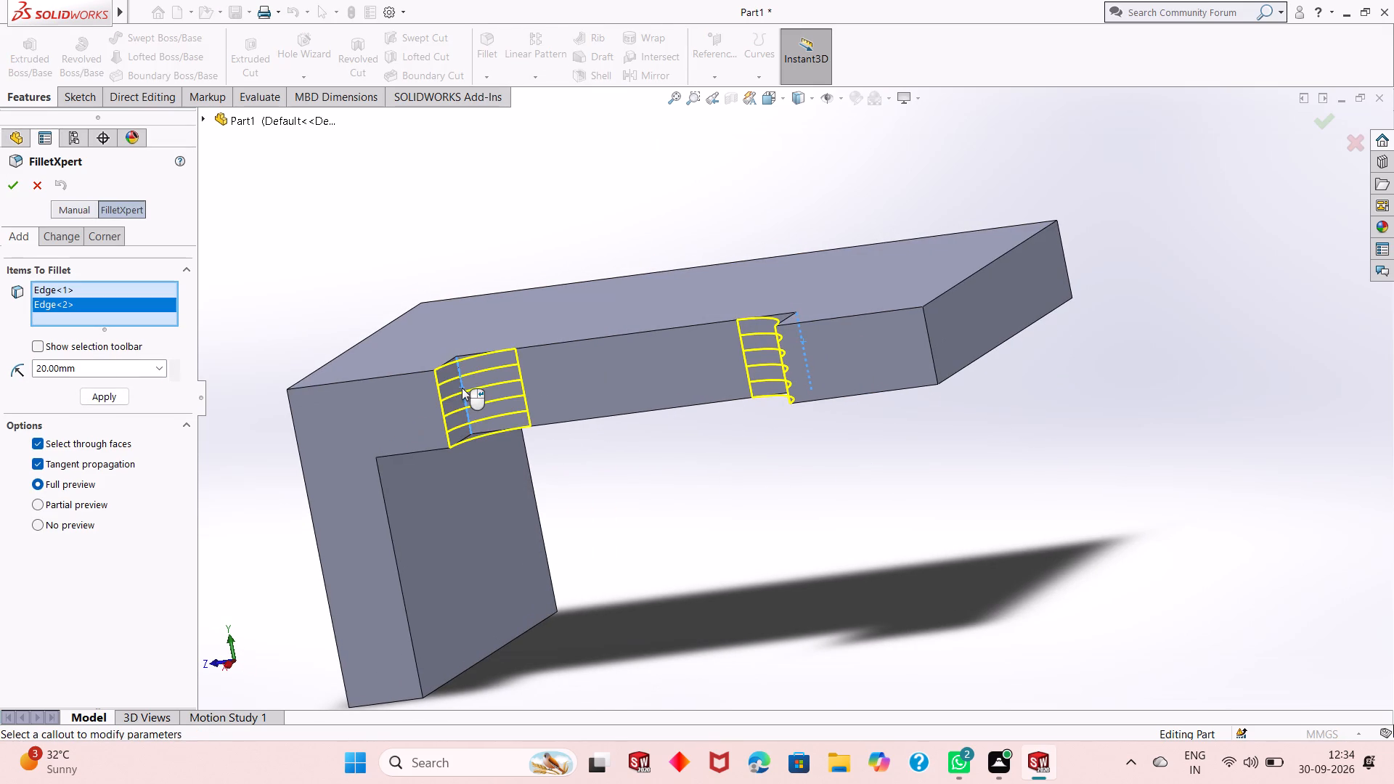
pyautogui.scroll(2, 661, 427)
pyautogui.moveTo(636, 441); pyautogui.dragTo(651, 465, button='middle')
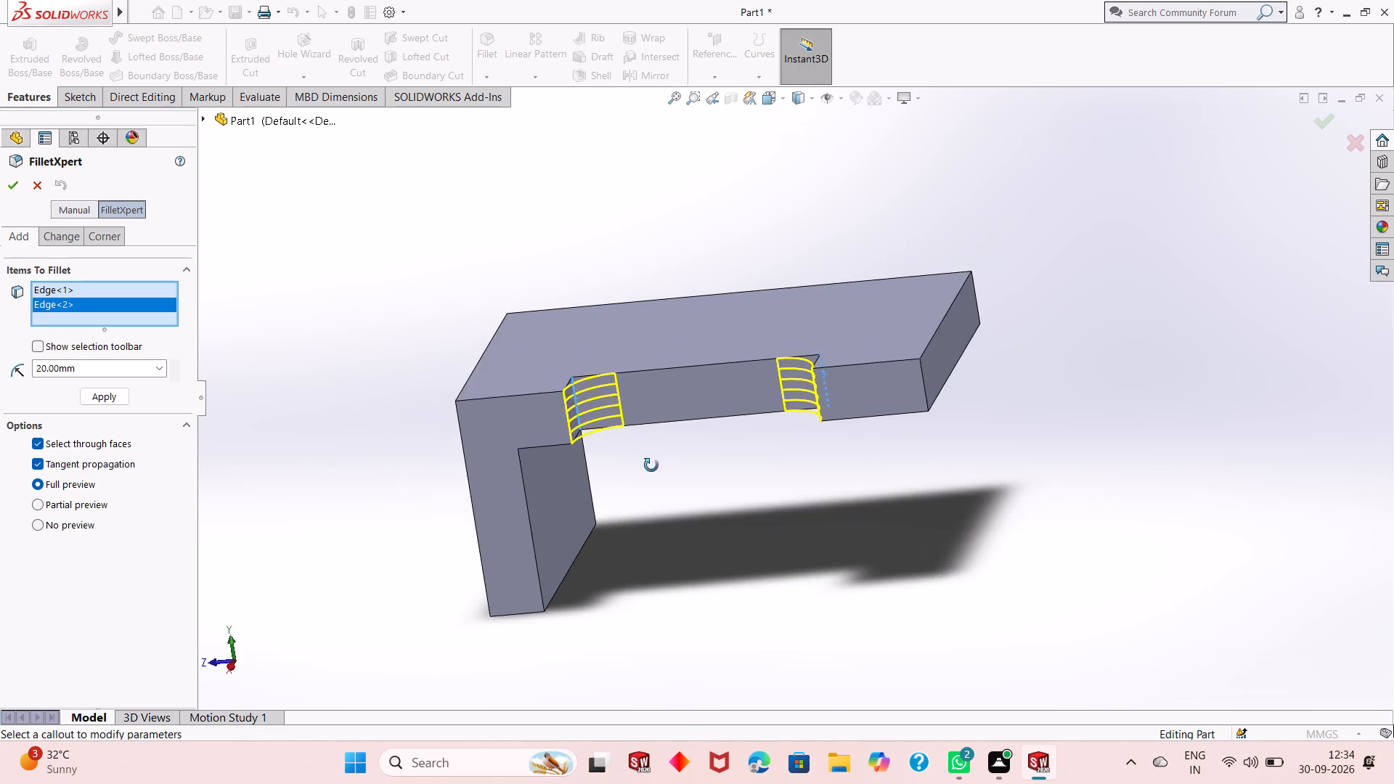
pyautogui.moveTo(651, 465); pyautogui.dragTo(693, 491, button='middle')
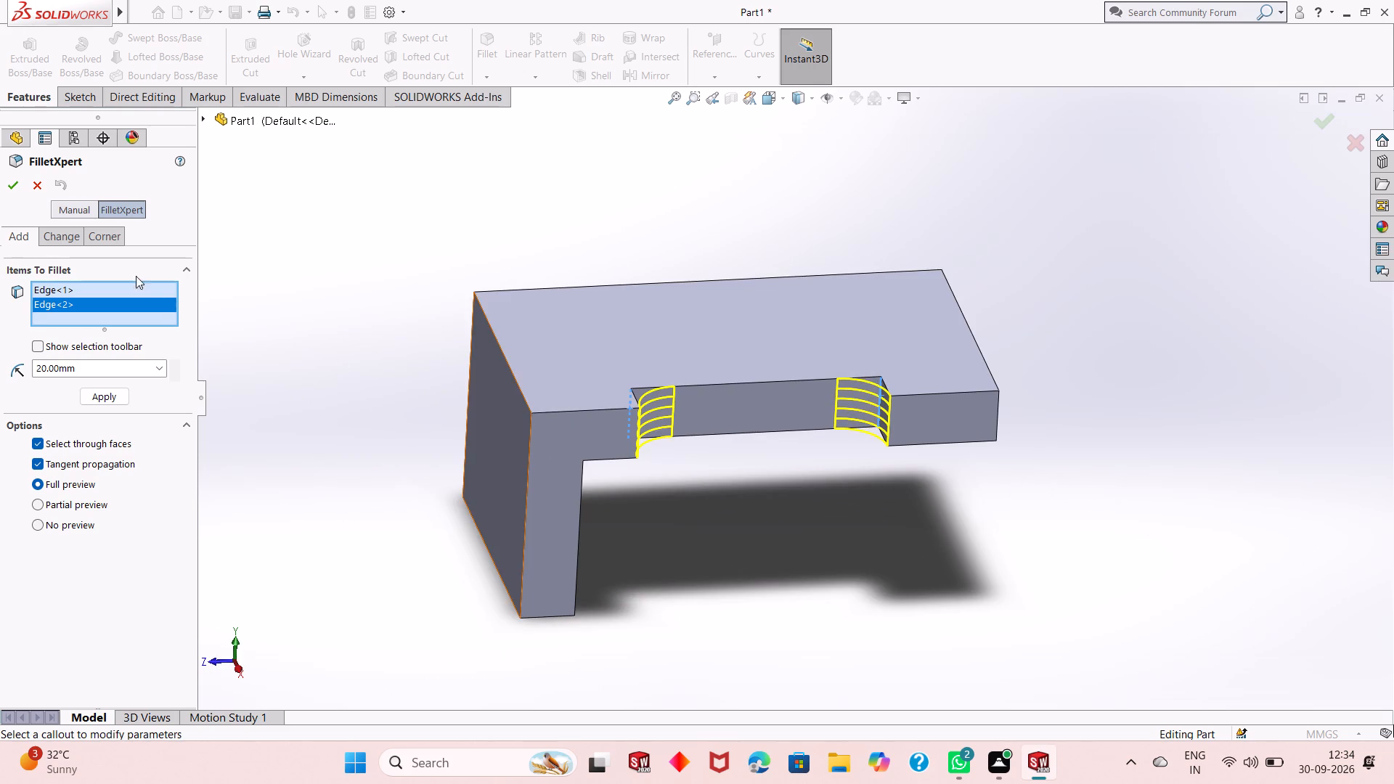
pyautogui.click(12, 189)
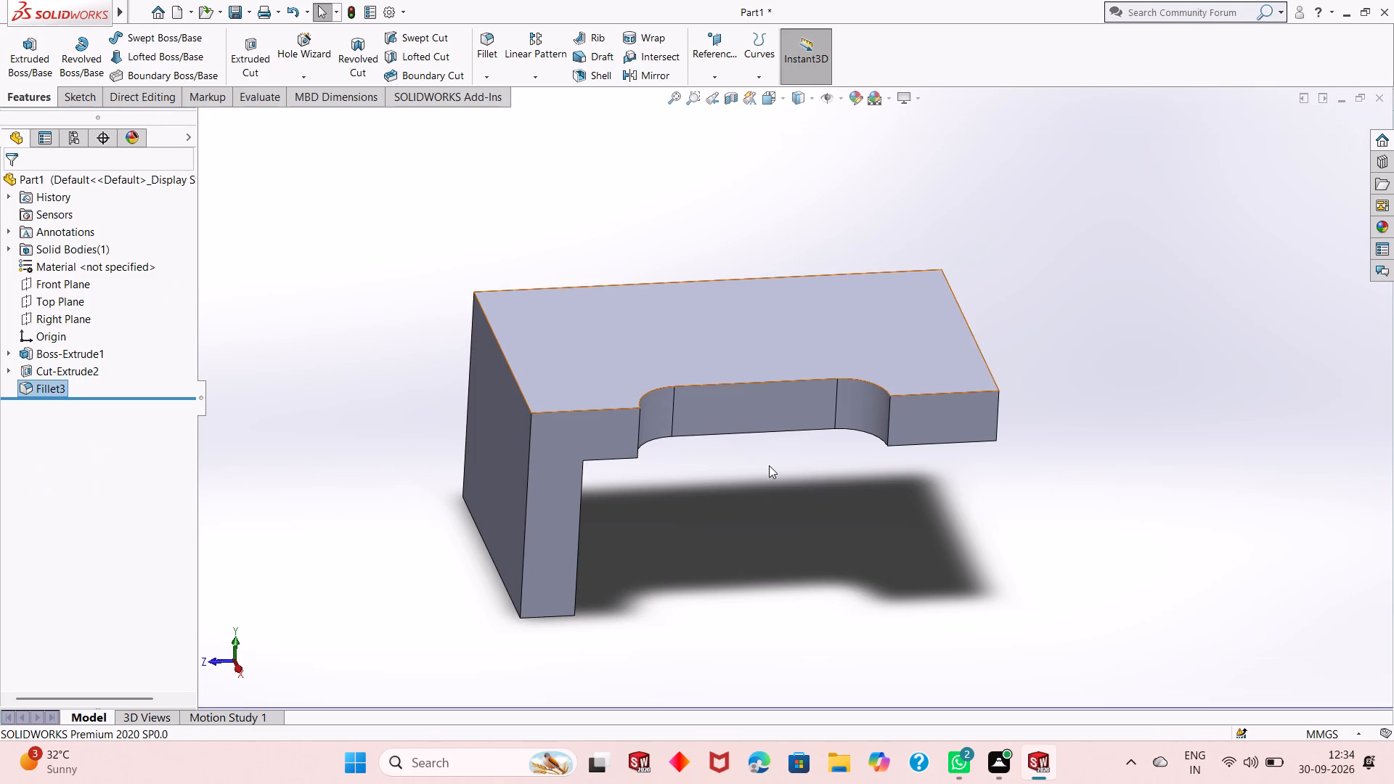
# Inspect the filleted notch and the inverted-L body from above, from the side and from the underside.
pyautogui.moveTo(818, 463); pyautogui.dragTo(861, 366, button='middle')
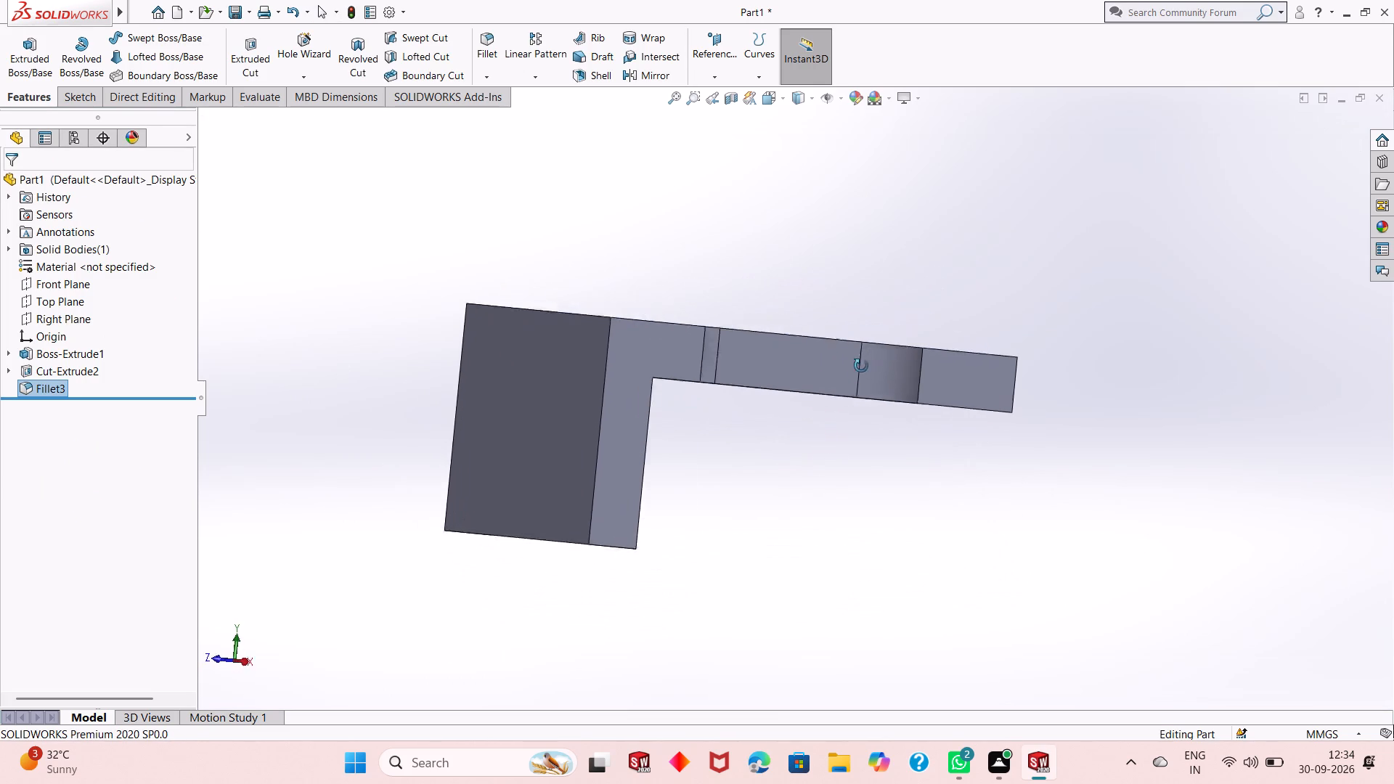
pyautogui.moveTo(861, 366); pyautogui.dragTo(880, 437, button='middle')
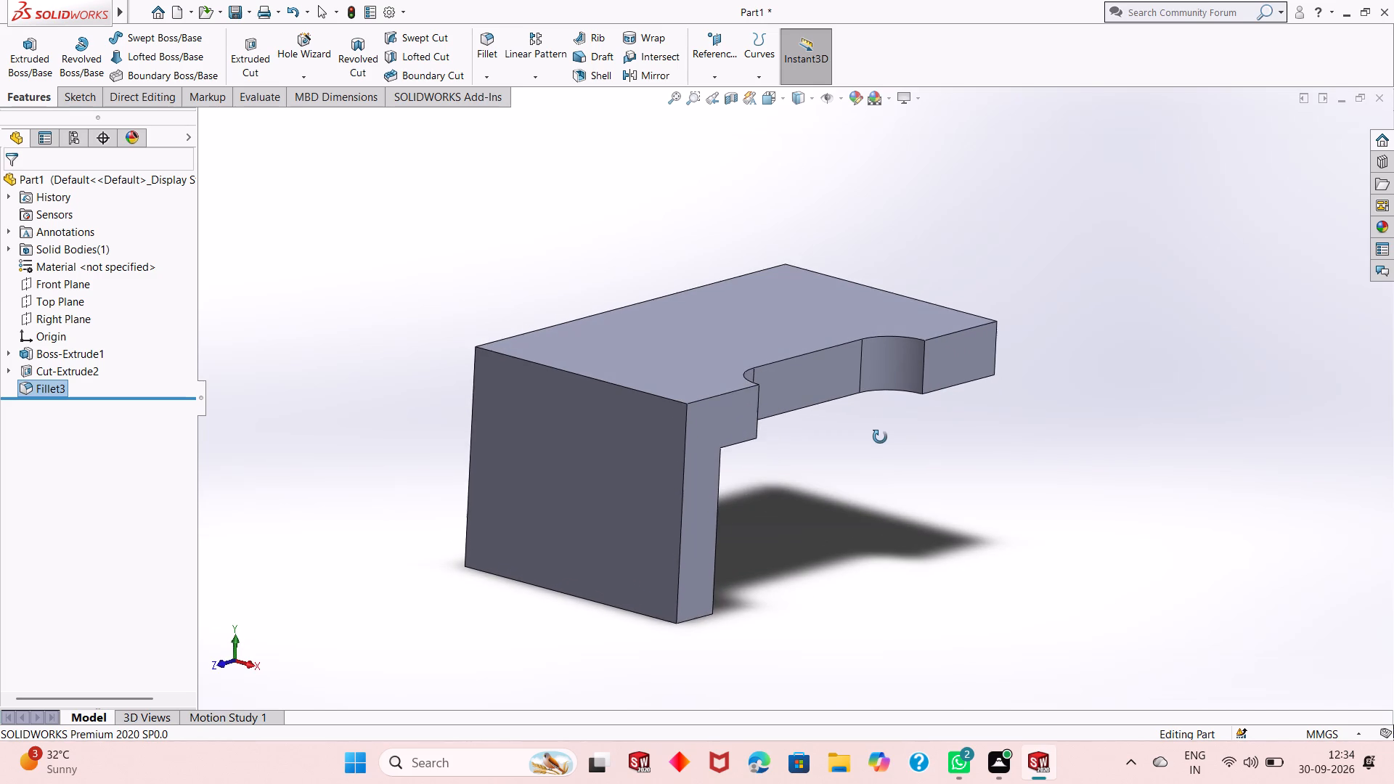
pyautogui.moveTo(880, 437); pyautogui.dragTo(878, 438, button='middle')
pyautogui.scroll(-3, 899, 369)
pyautogui.scroll(1, 860, 377)
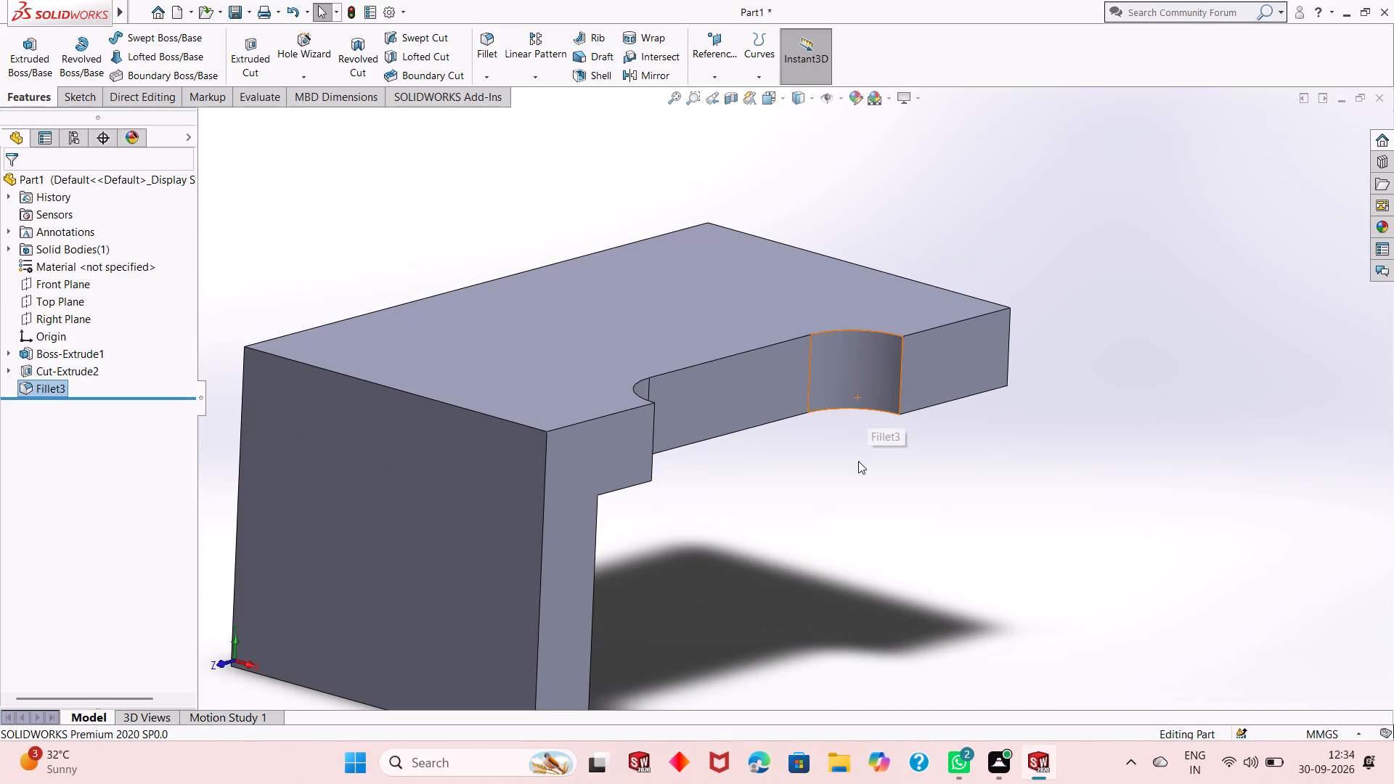
pyautogui.scroll(1, 849, 462)
pyautogui.scroll(-1, 585, 473)
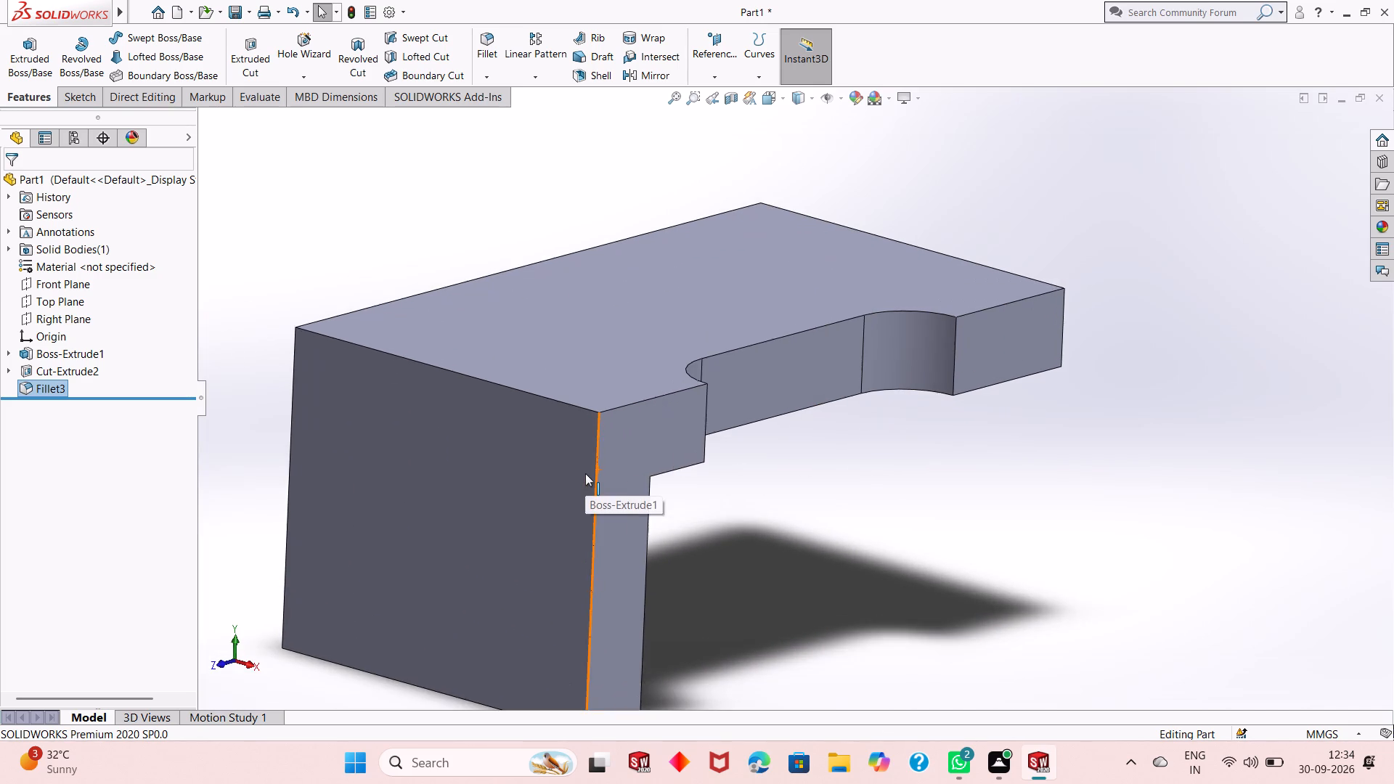
pyautogui.scroll(1, 584, 473)
pyautogui.scroll(-1, 874, 363)
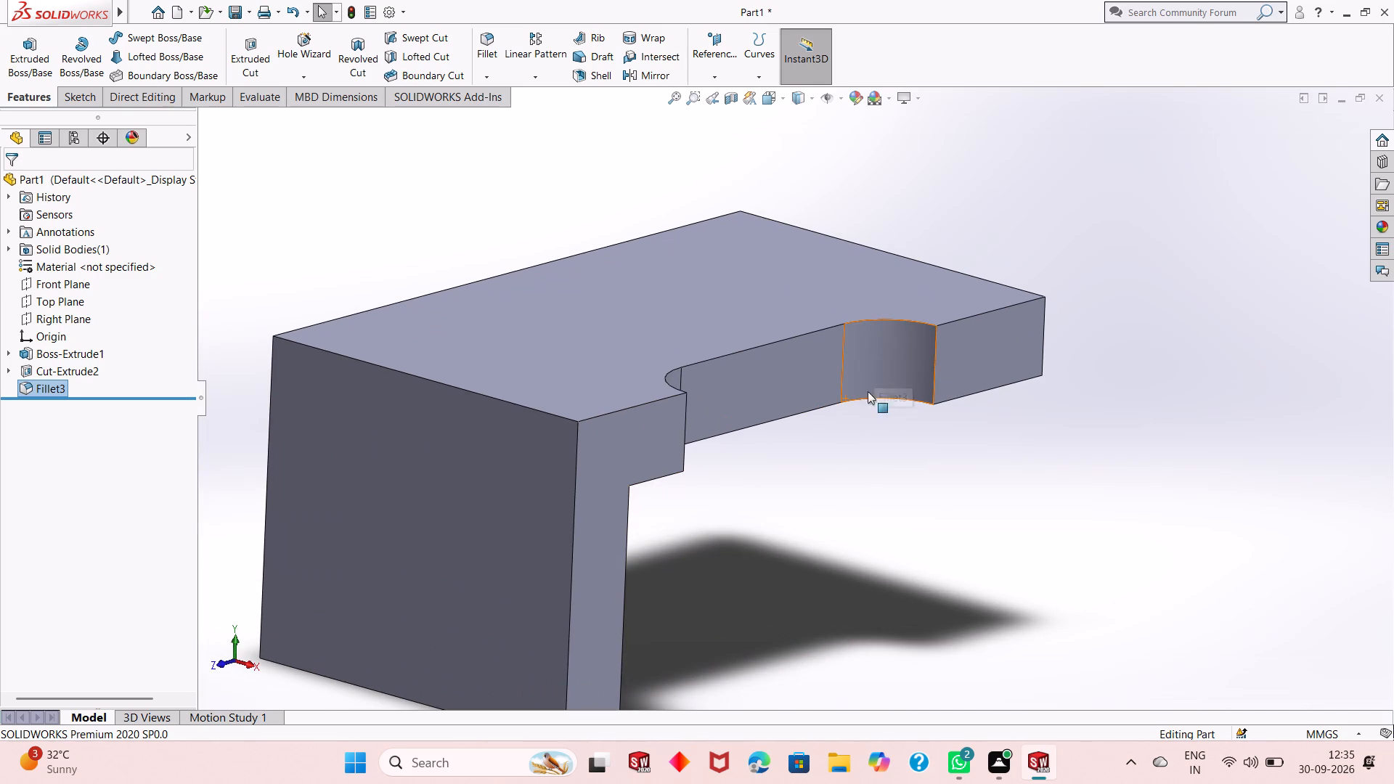
pyautogui.moveTo(916, 460); pyautogui.dragTo(886, 467, button='middle')
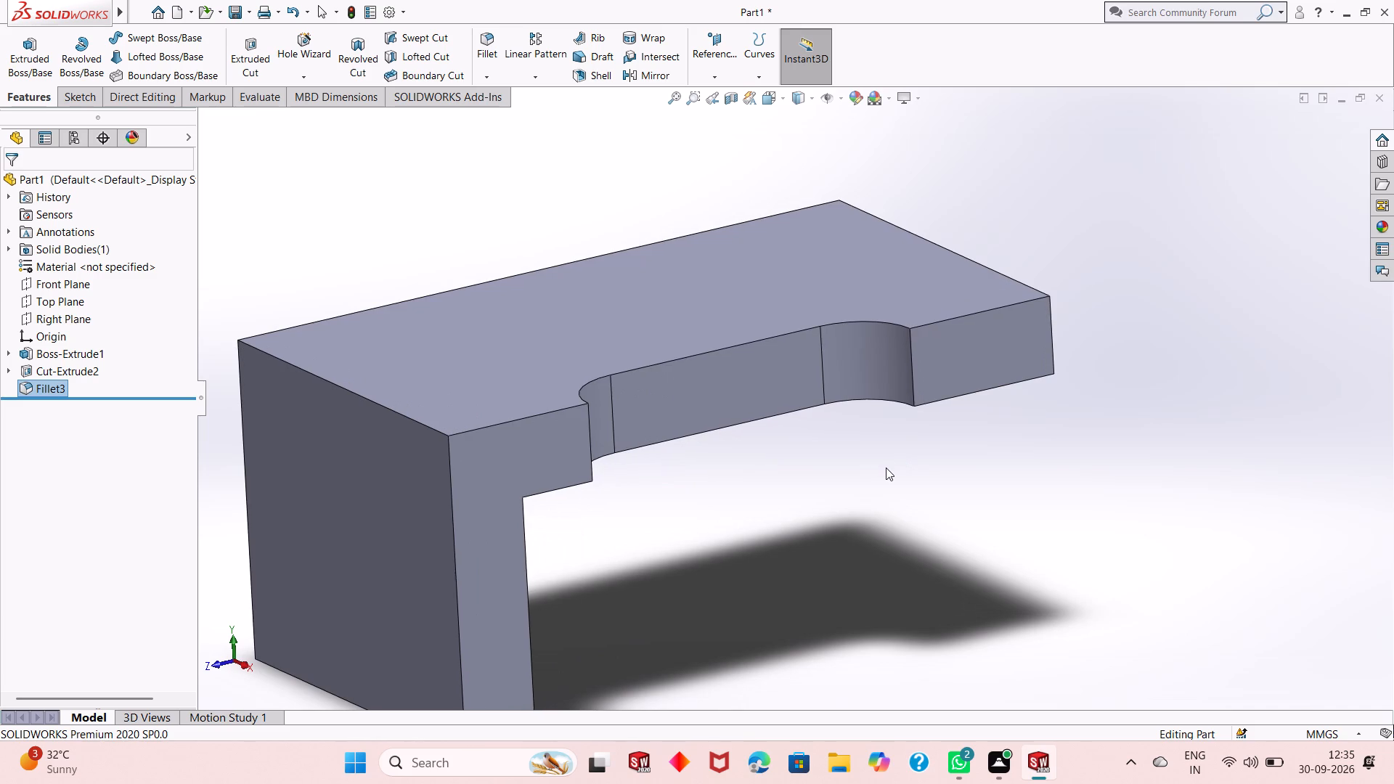
pyautogui.scroll(1, 884, 467)
pyautogui.moveTo(841, 468); pyautogui.dragTo(844, 452, button='middle')
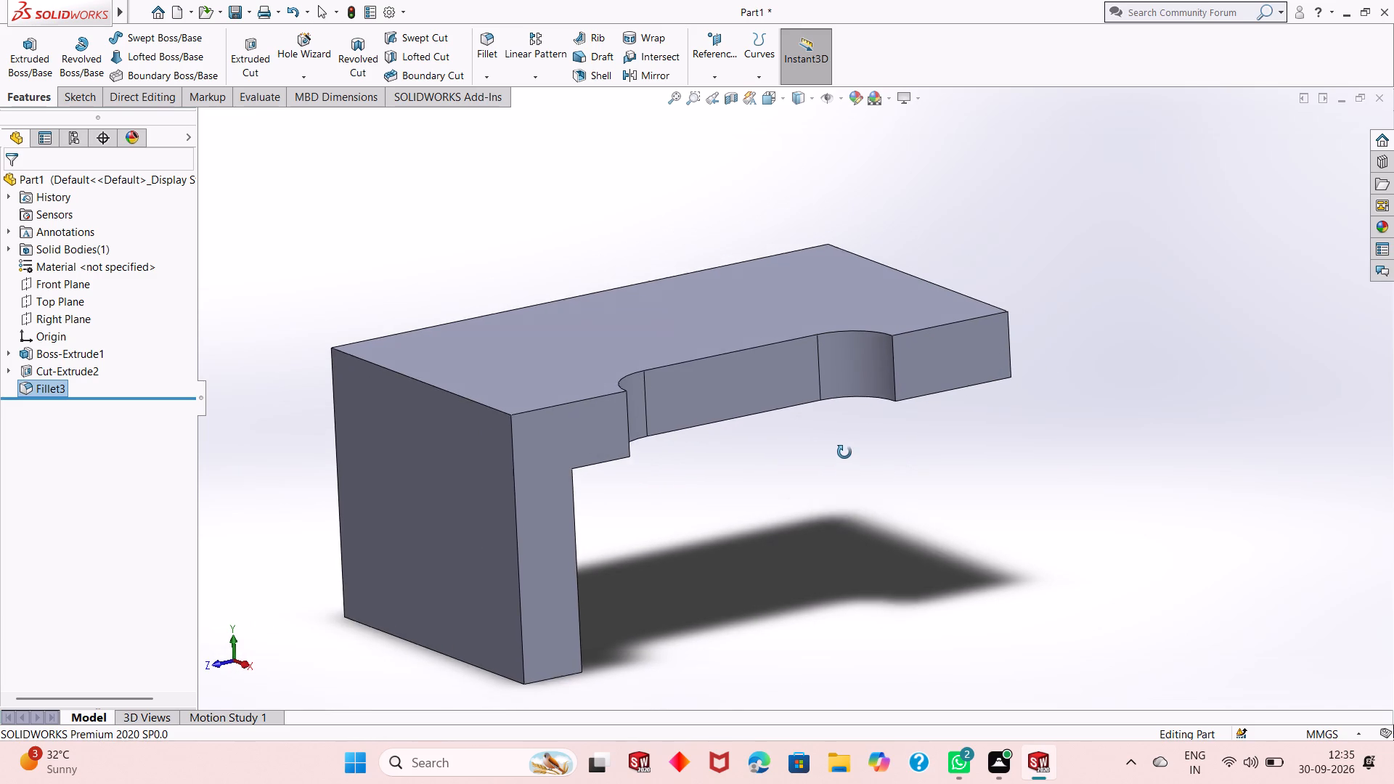
pyautogui.moveTo(844, 452); pyautogui.dragTo(779, 481, button='middle')
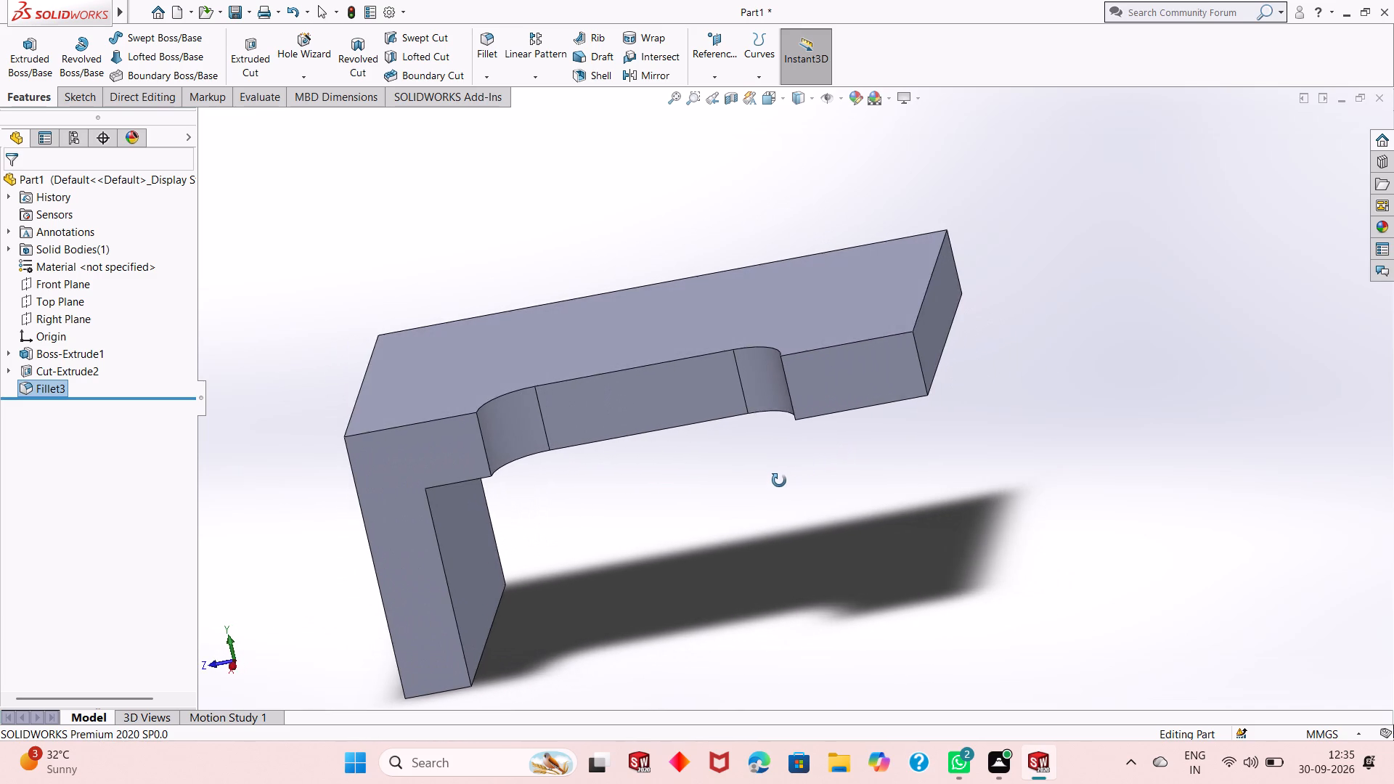
pyautogui.moveTo(779, 481); pyautogui.dragTo(760, 484, button='middle')
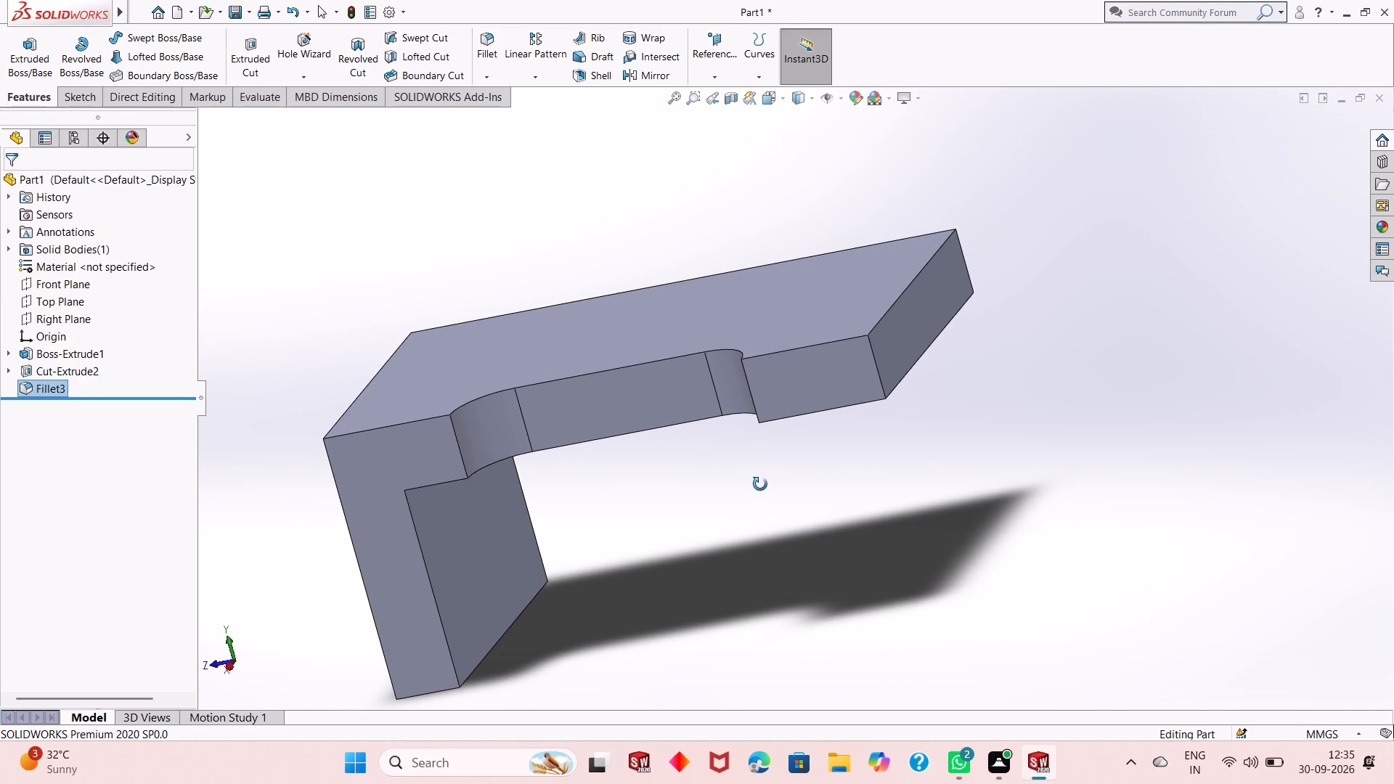
pyautogui.moveTo(760, 484); pyautogui.dragTo(788, 391, button='middle')
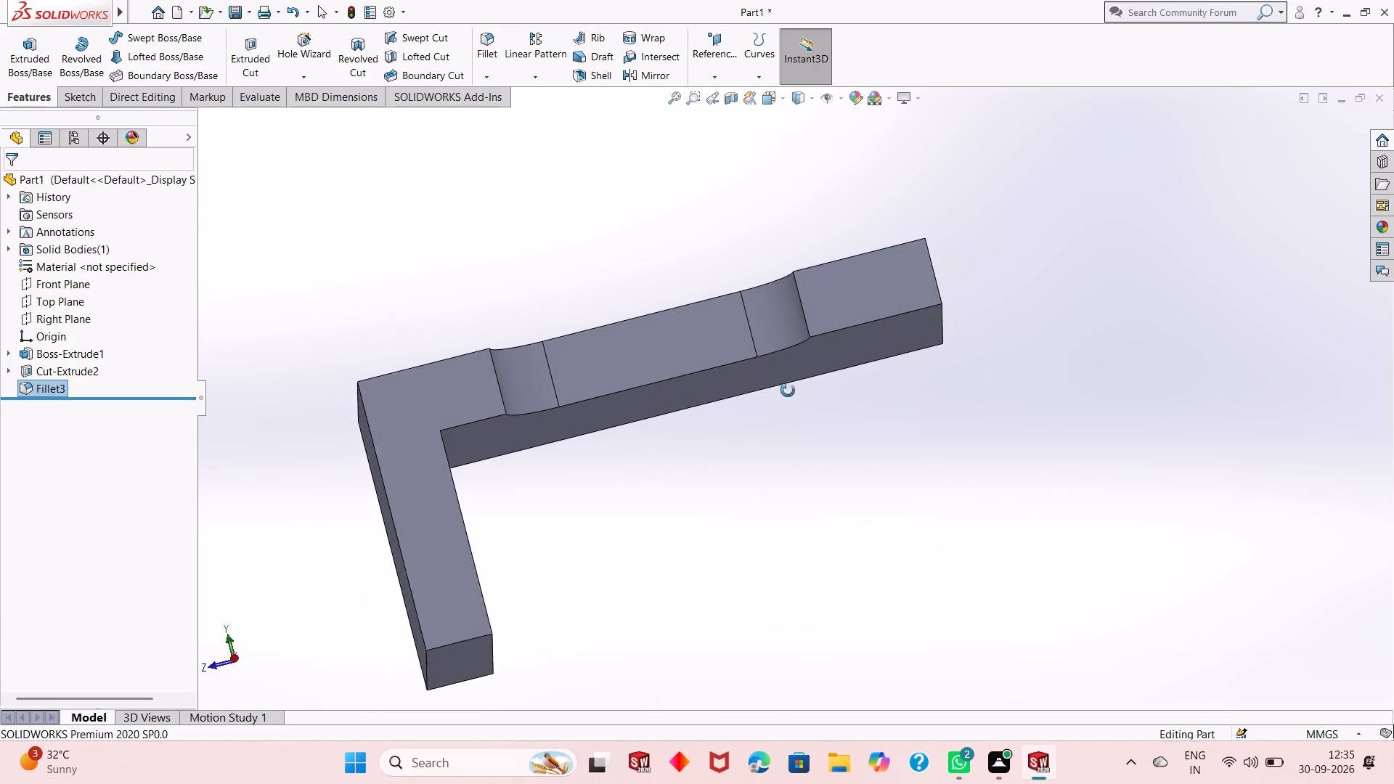
pyautogui.moveTo(788, 391); pyautogui.dragTo(887, 563, button='middle')
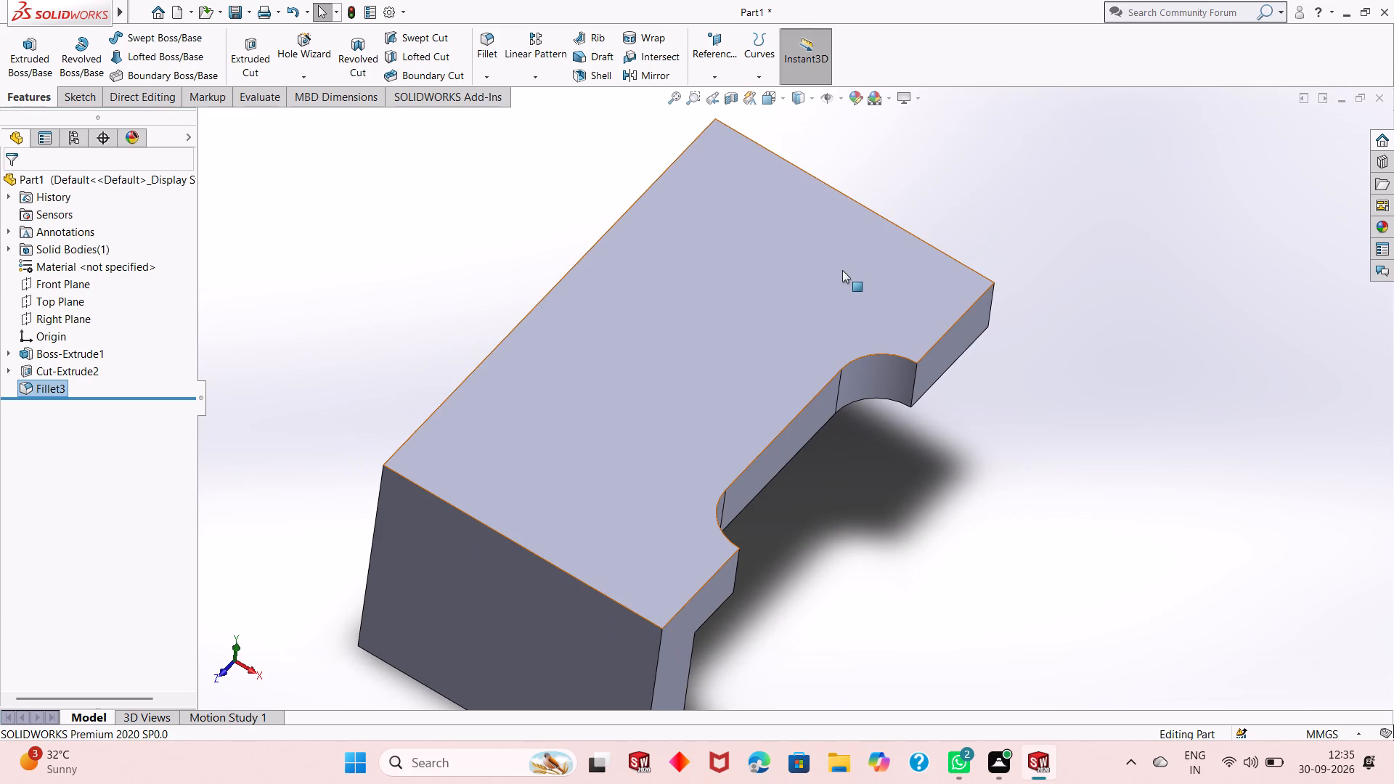
# Start a new sketch on the top face of the inverted-L body and view it face-on.
pyautogui.click(859, 238)
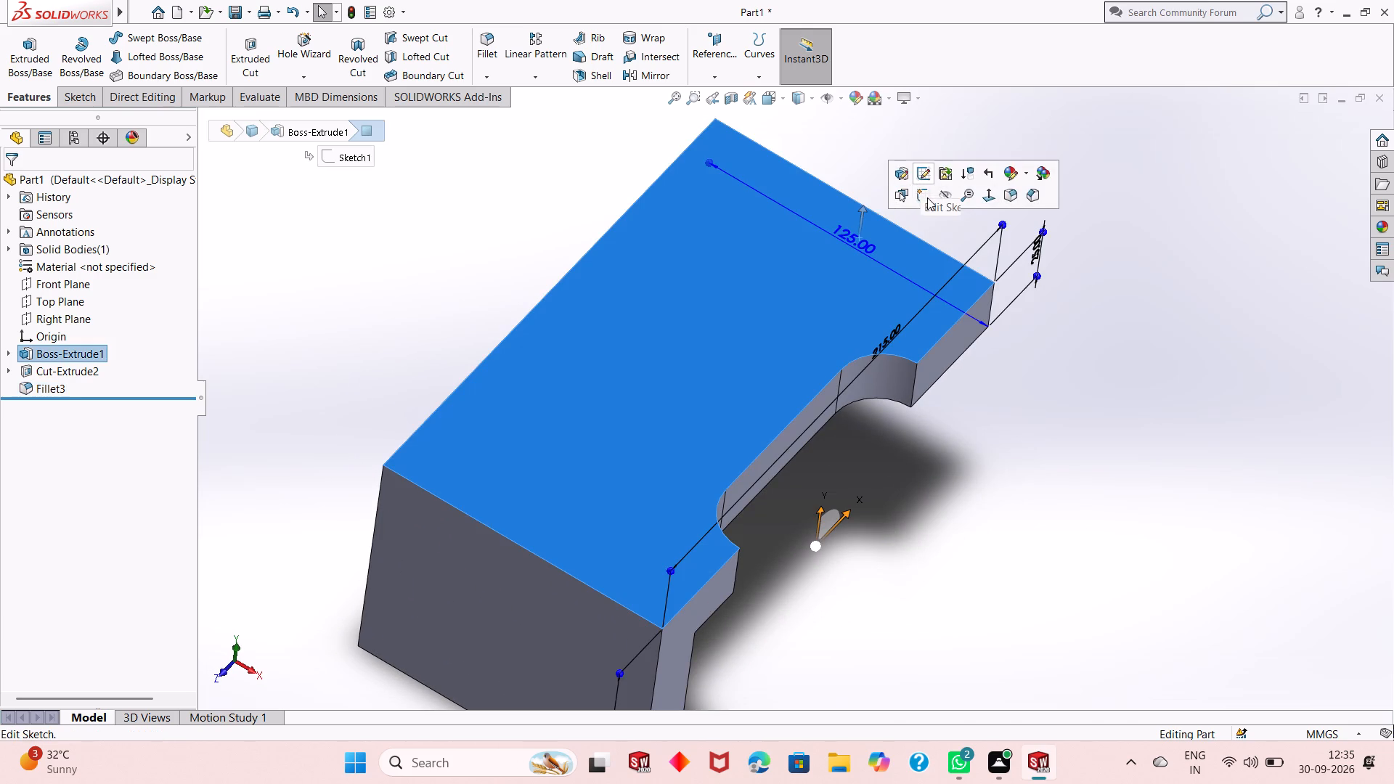
pyautogui.click(927, 199)
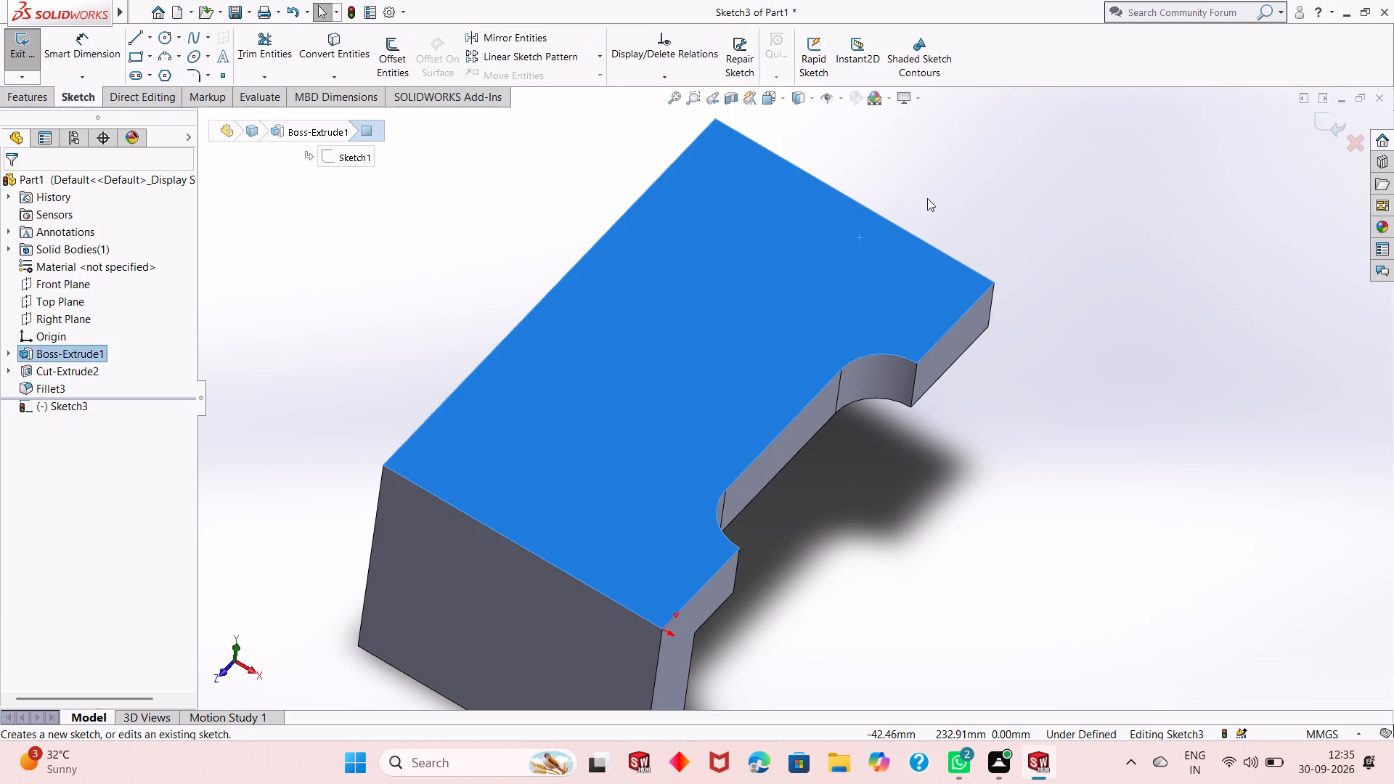
pyautogui.hotkey('ctrl', '8')
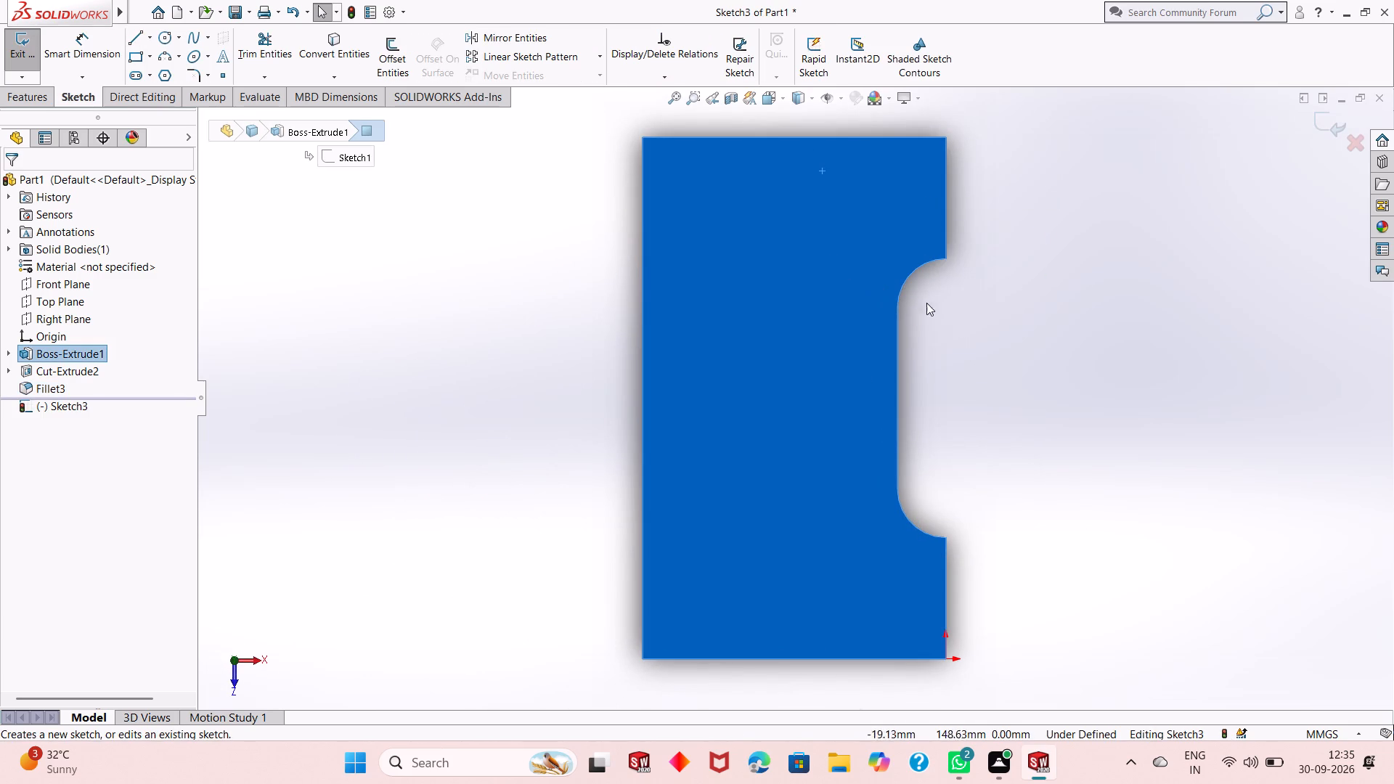
pyautogui.click(1001, 314)
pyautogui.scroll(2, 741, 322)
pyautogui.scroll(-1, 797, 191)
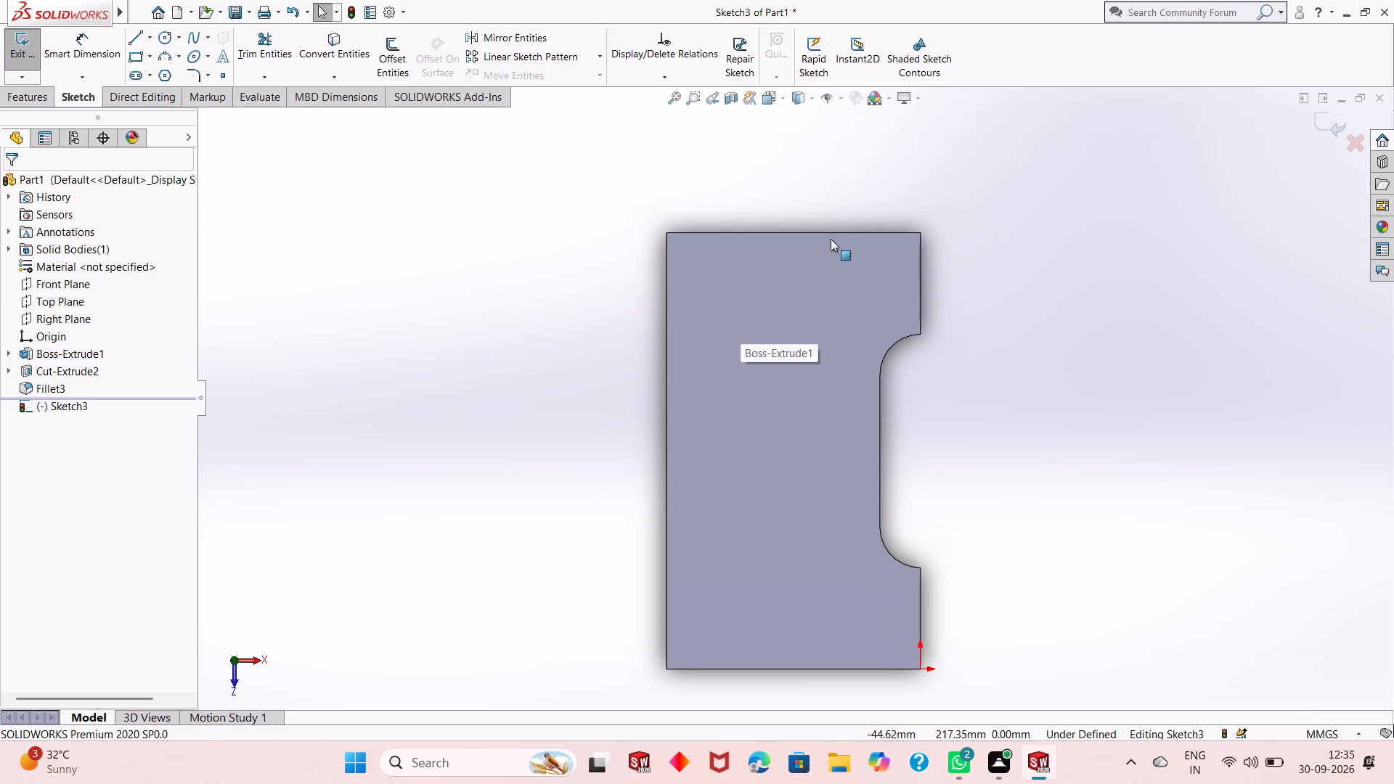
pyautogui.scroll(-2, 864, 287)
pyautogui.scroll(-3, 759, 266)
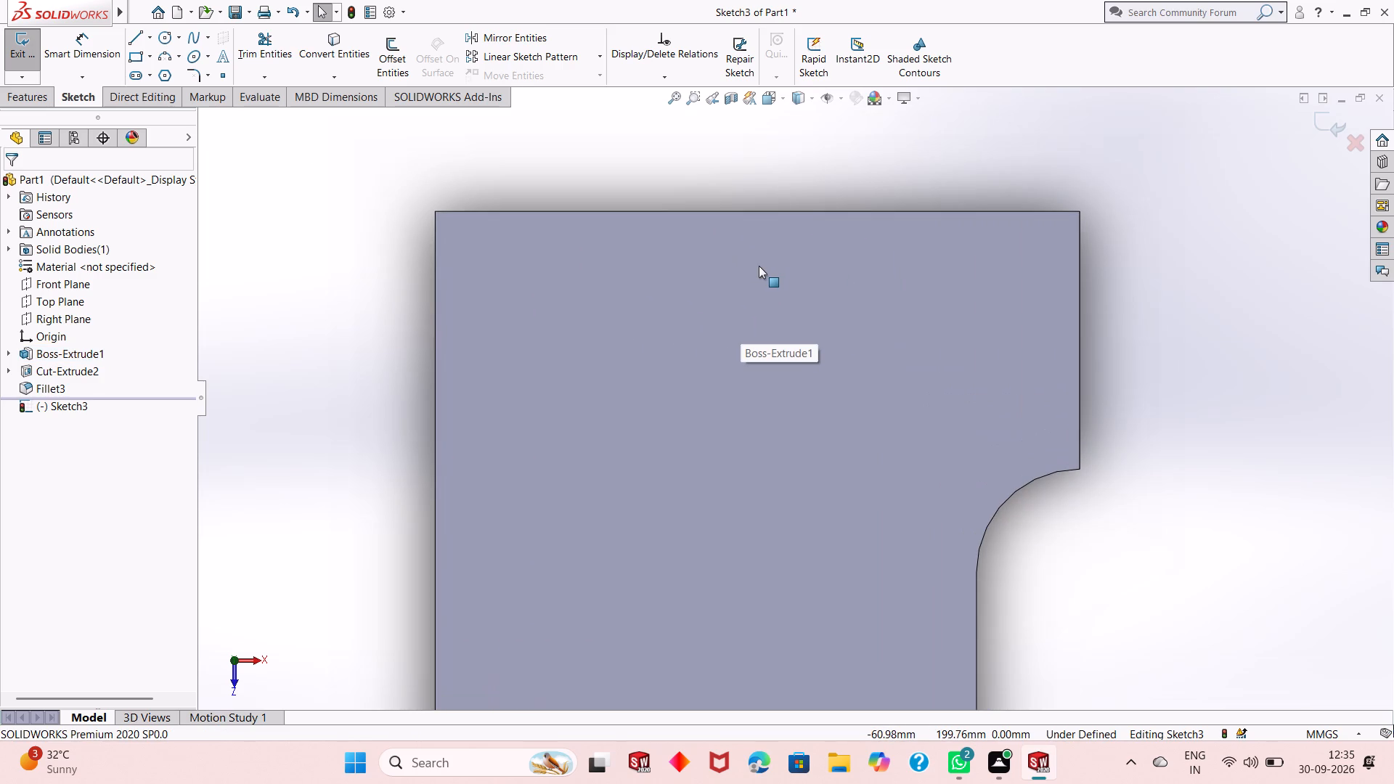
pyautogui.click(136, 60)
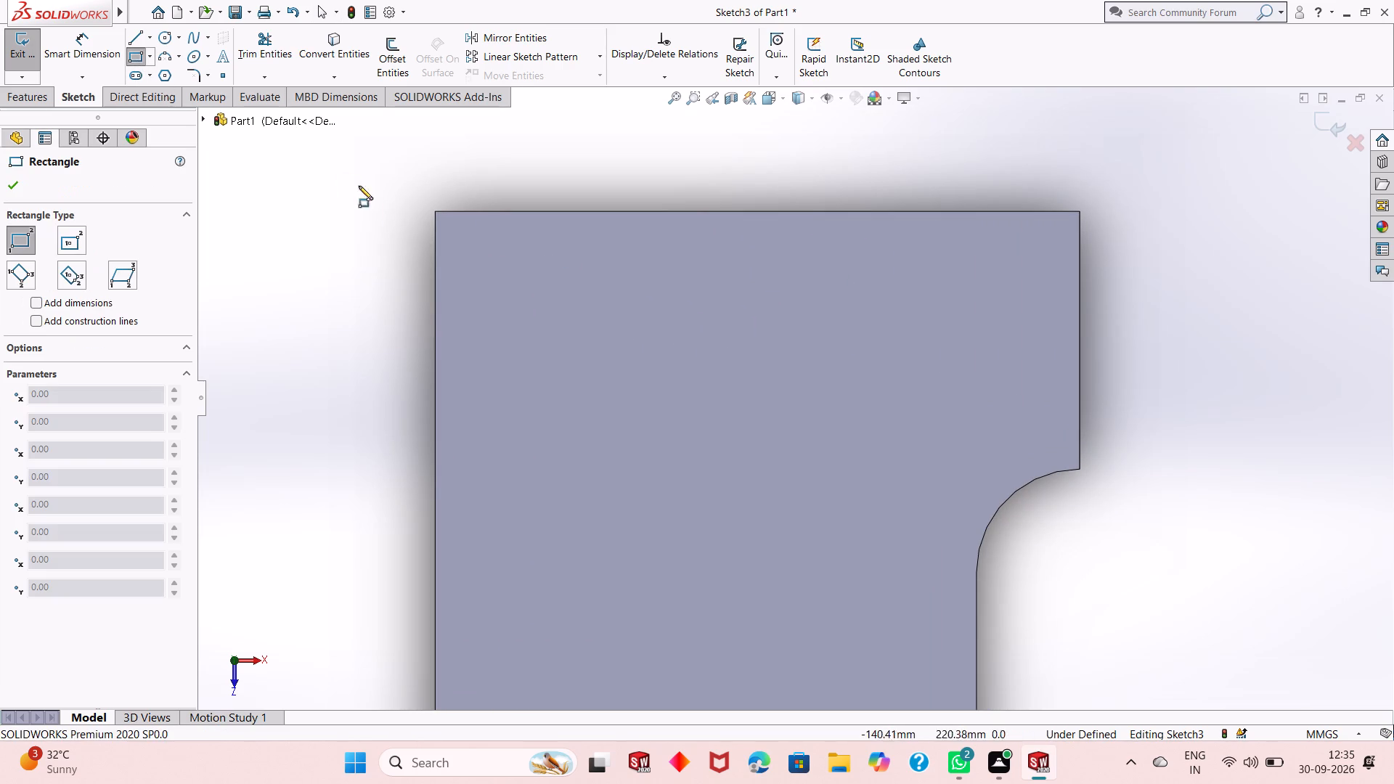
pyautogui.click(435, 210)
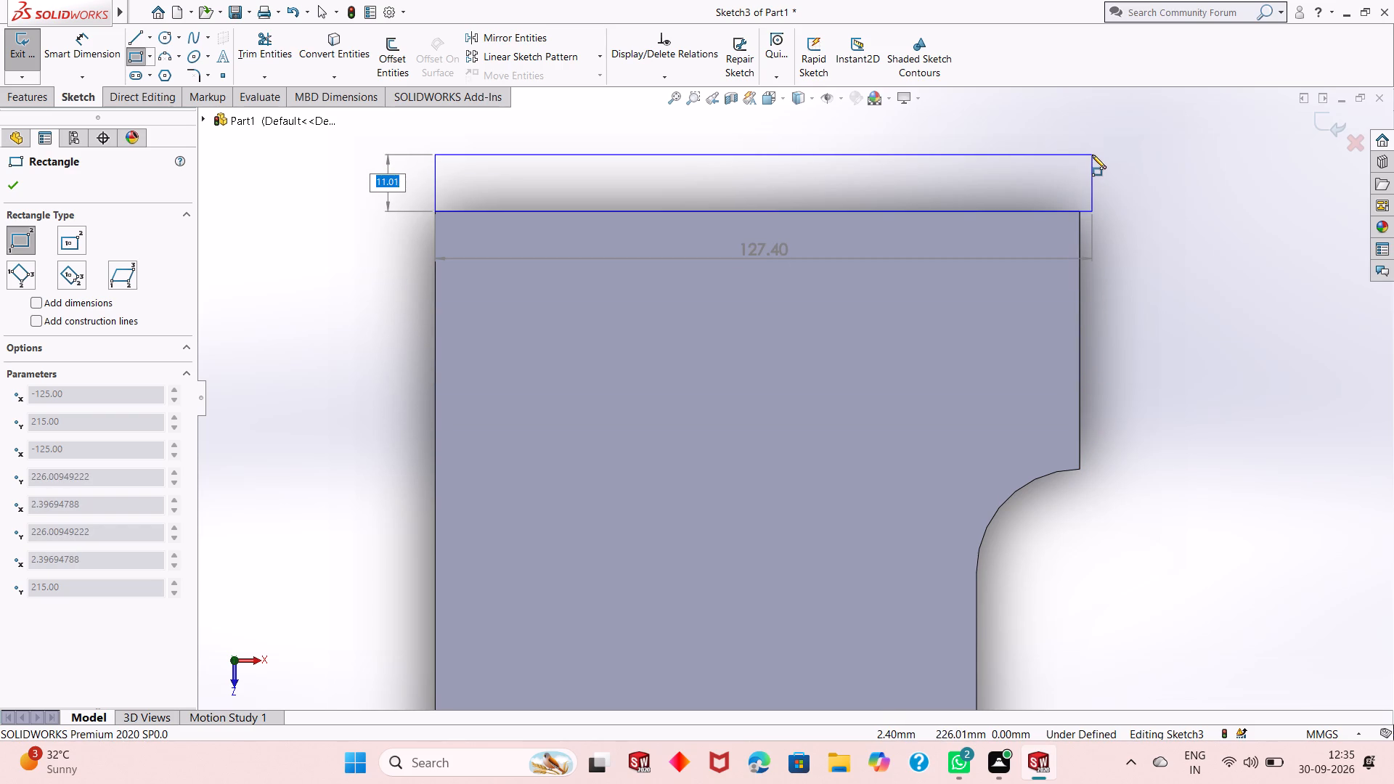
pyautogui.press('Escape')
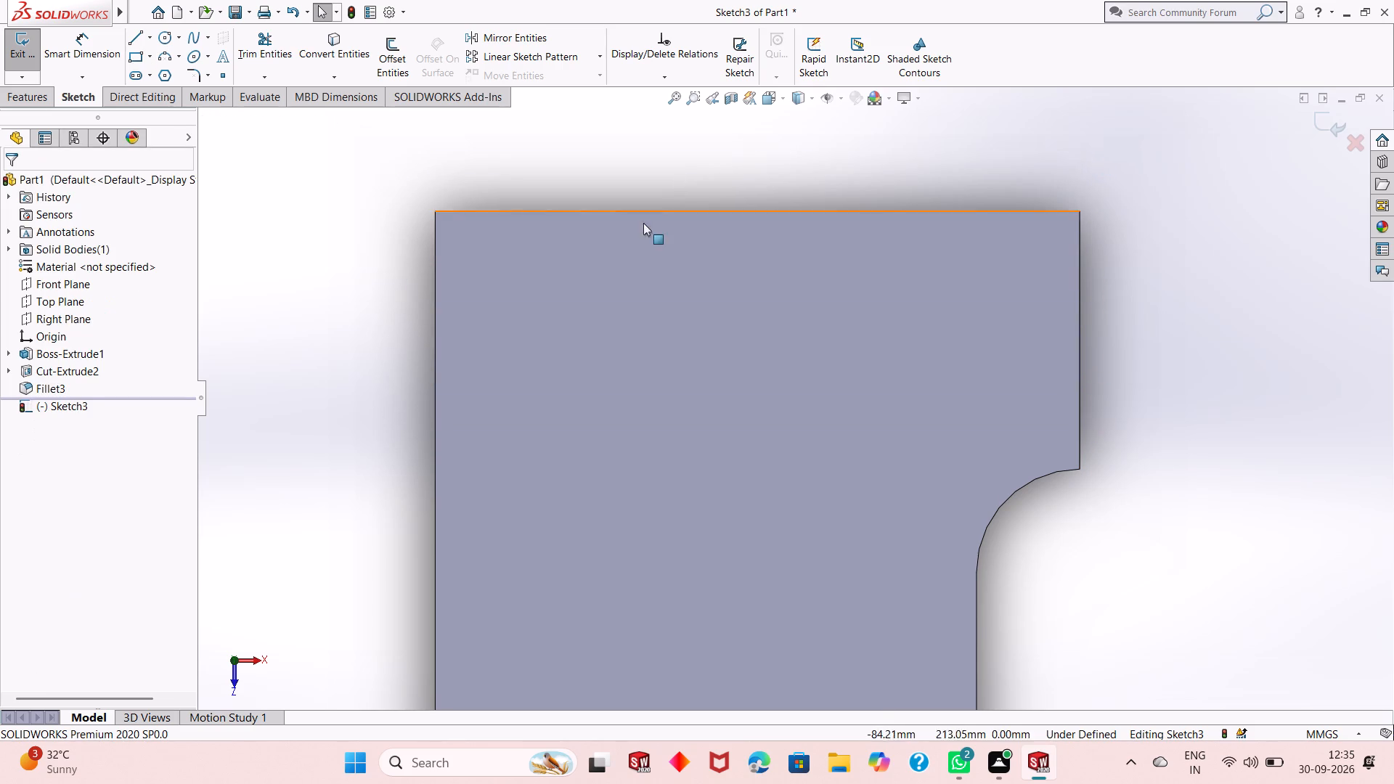
# Examine the sketch face, the filleted notch and the body's sides and underside from several angles, ending with the sketch plane face-on.
pyautogui.scroll(2, 685, 199)
pyautogui.scroll(5, 796, 314)
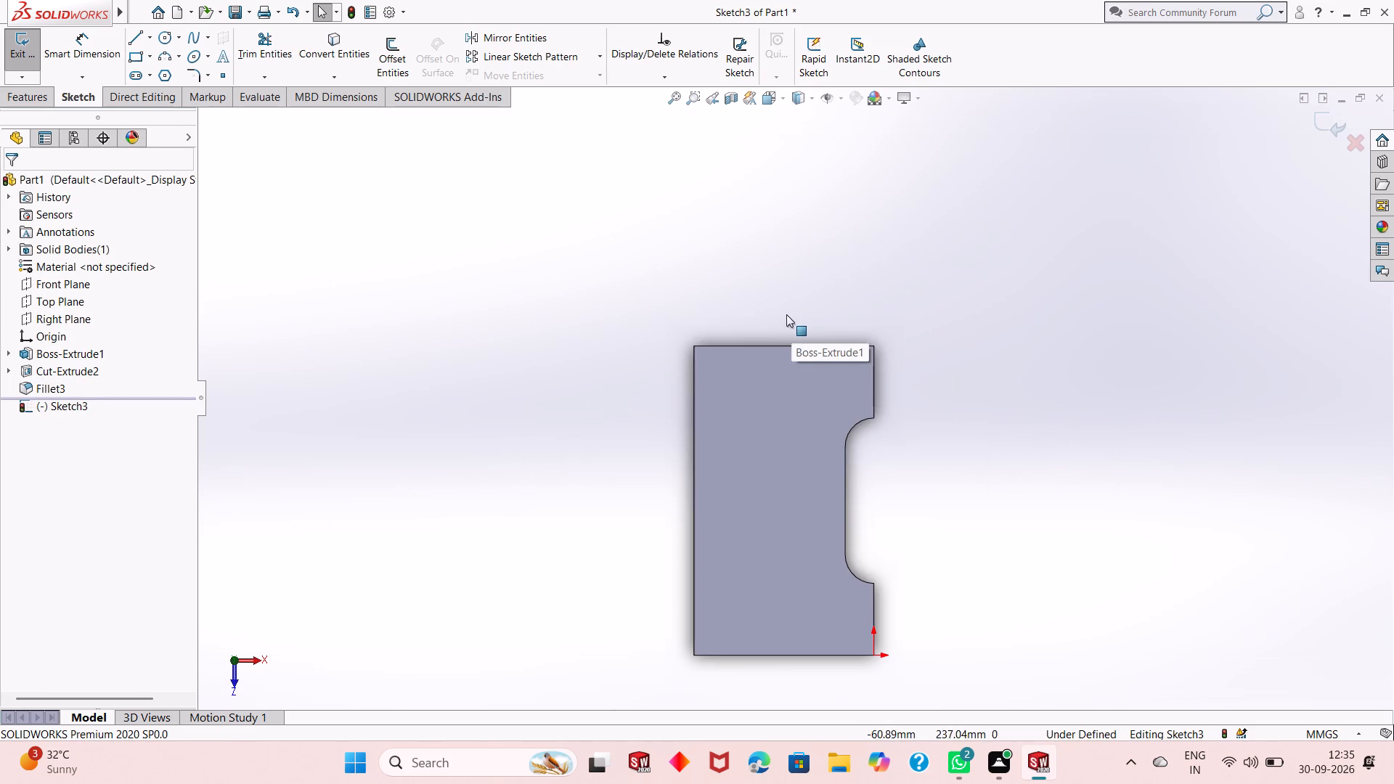
pyautogui.scroll(-1, 800, 535)
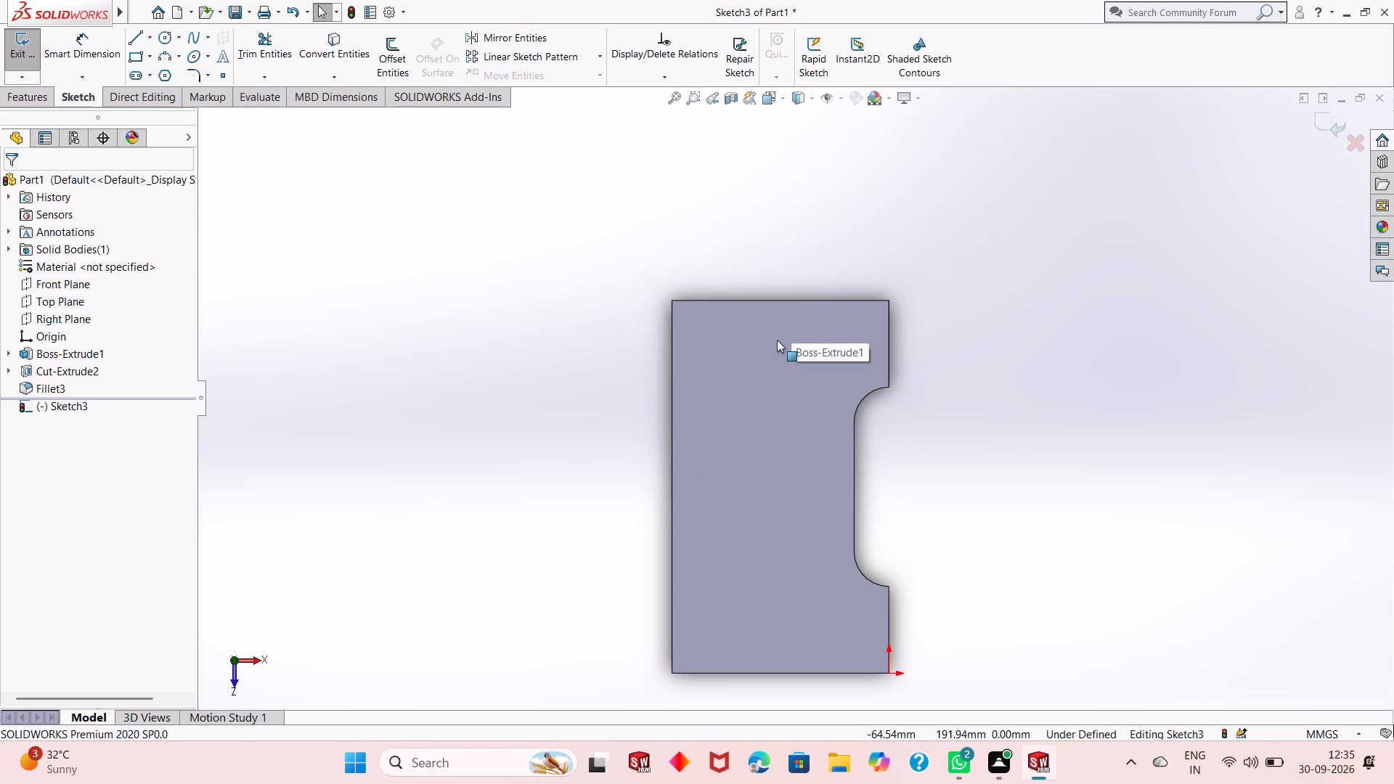
pyautogui.scroll(1, 768, 337)
pyautogui.scroll(-1, 818, 663)
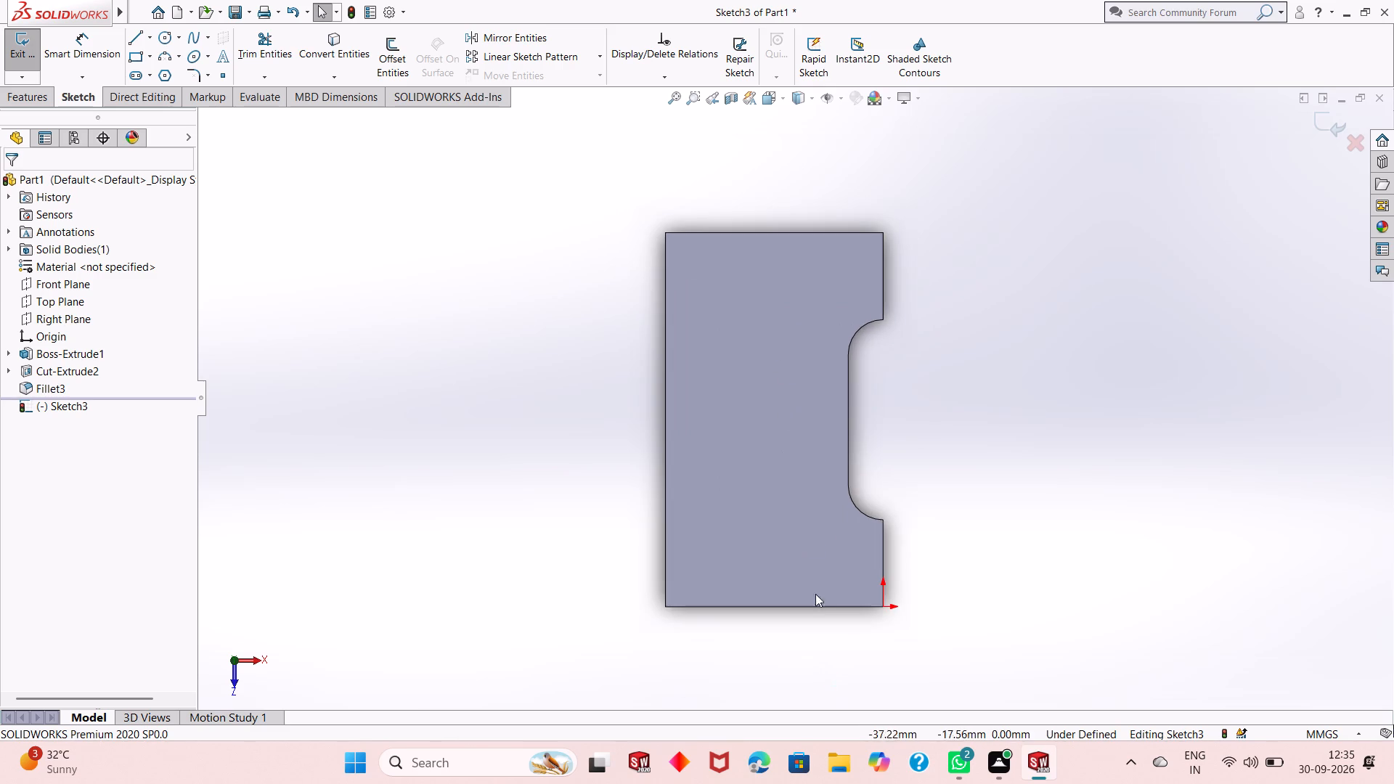
pyautogui.scroll(-2, 785, 252)
pyautogui.scroll(-2, 790, 363)
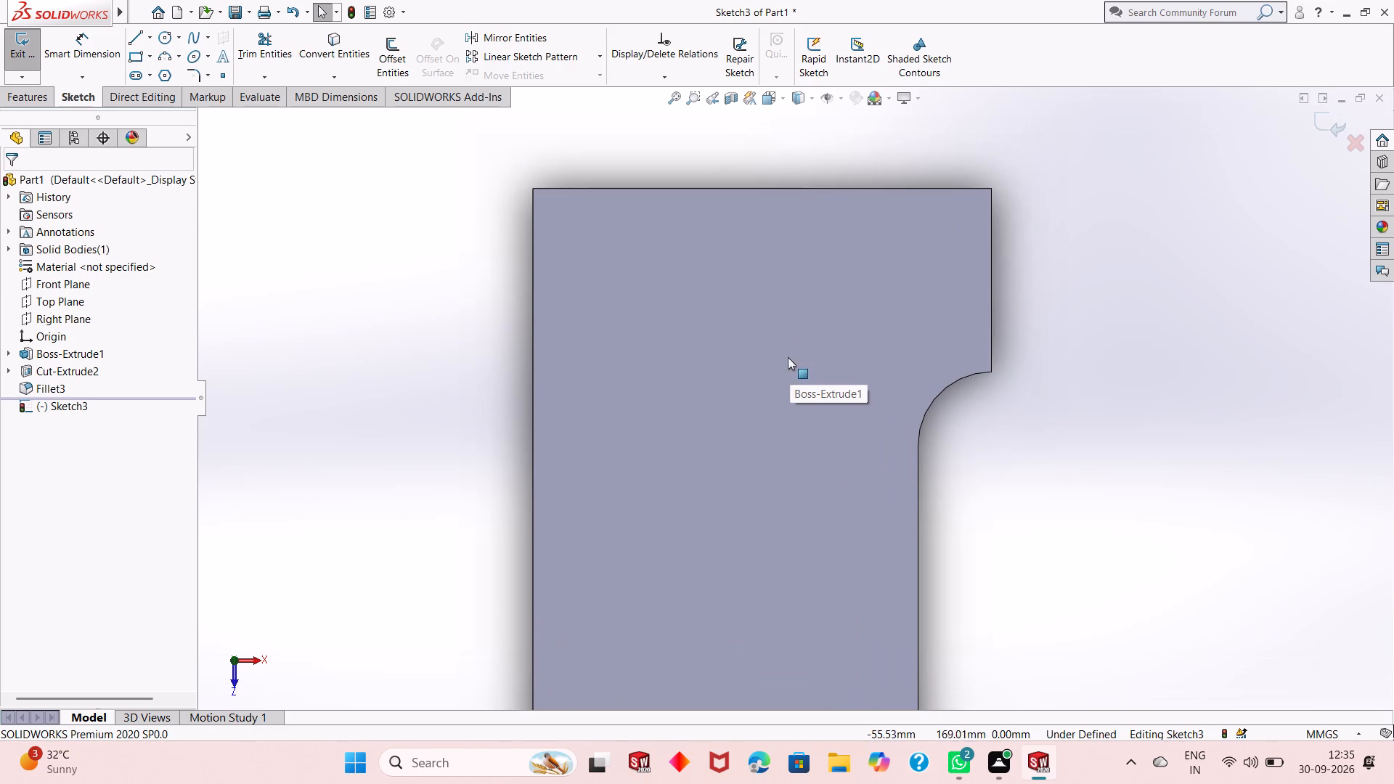
pyautogui.scroll(-1, 790, 213)
pyautogui.scroll(4, 680, 256)
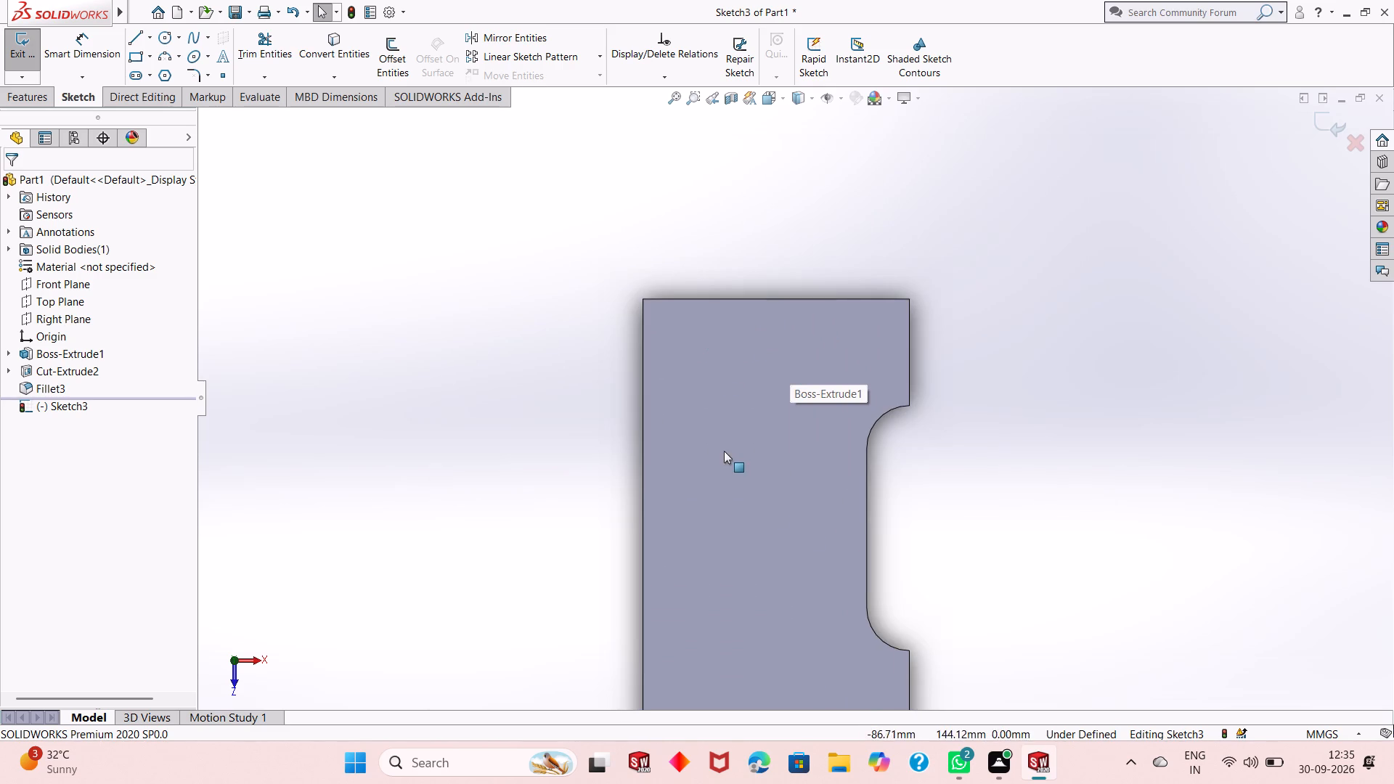
pyautogui.moveTo(724, 452); pyautogui.dragTo(745, 296, button='middle')
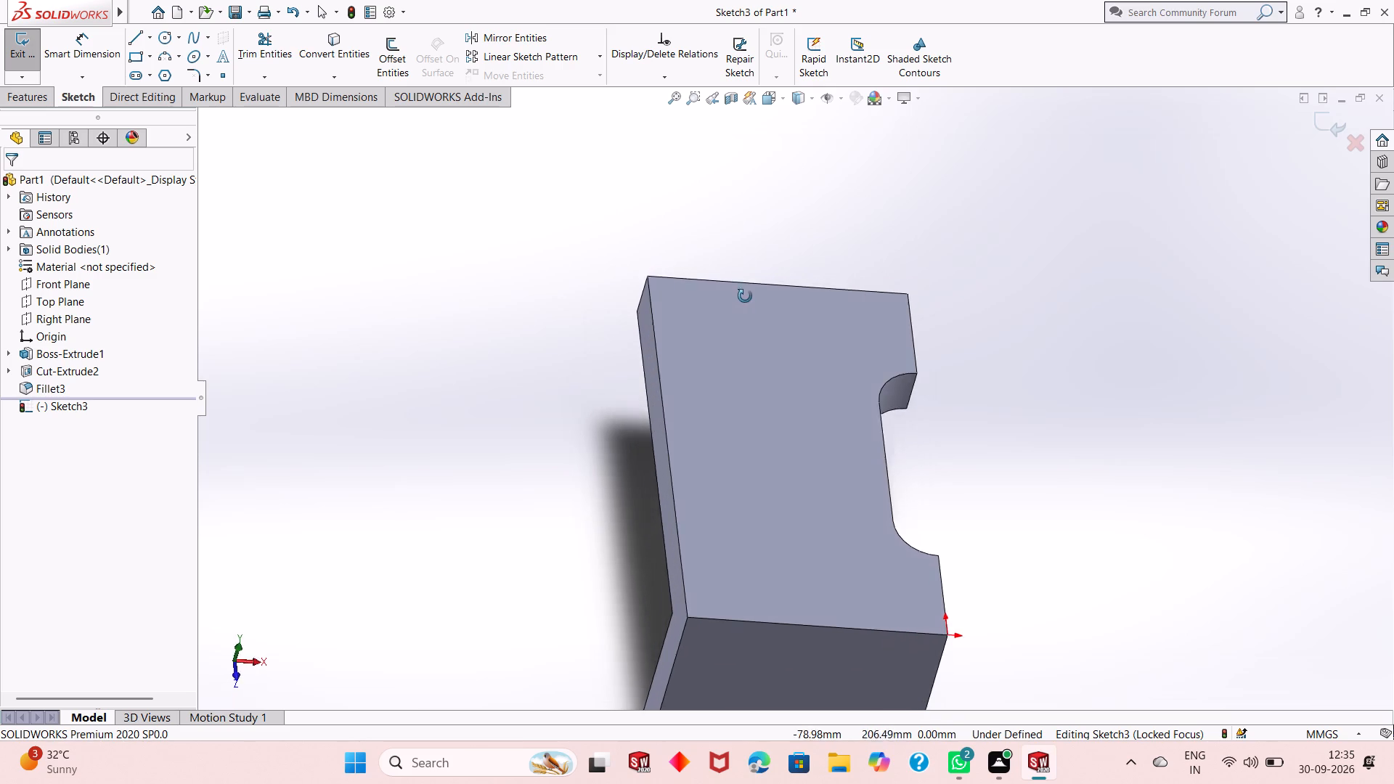
pyautogui.moveTo(745, 296); pyautogui.dragTo(921, 306, button='middle')
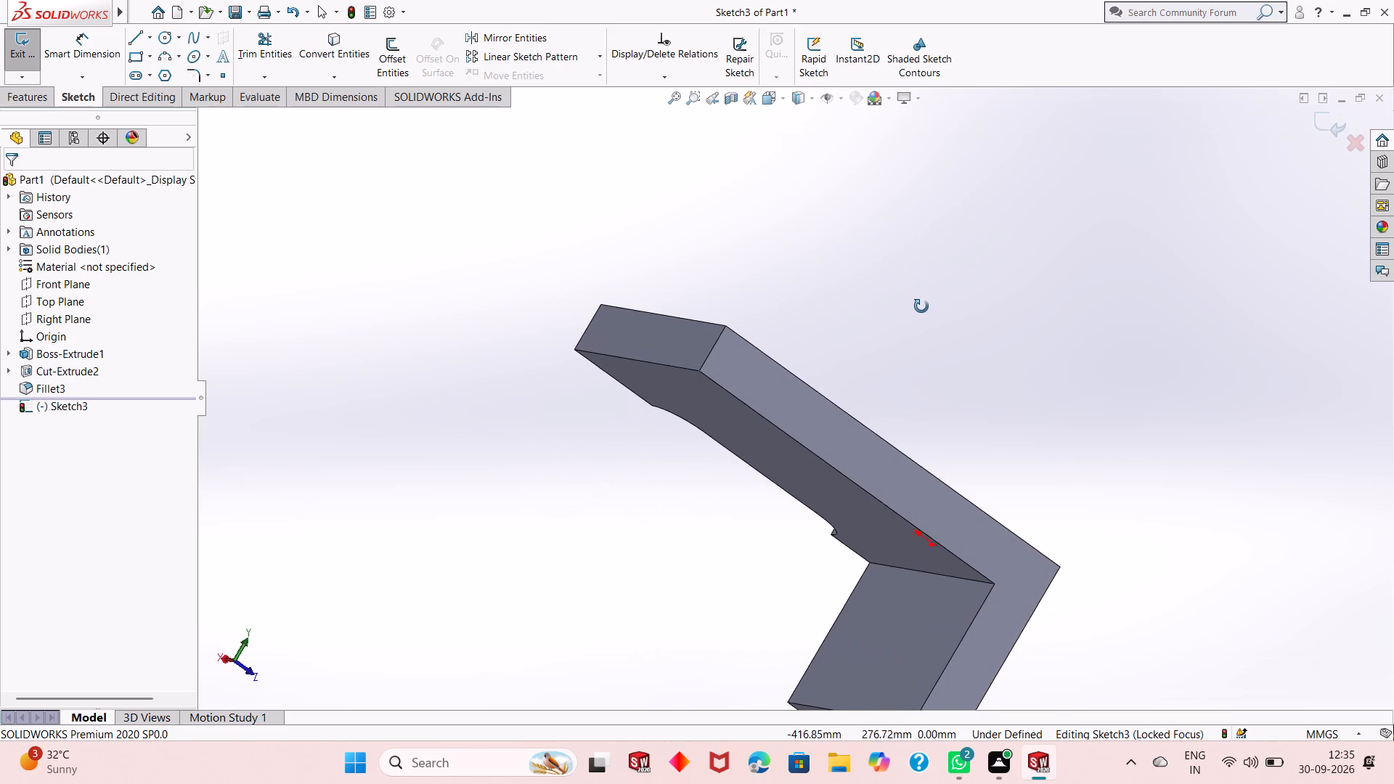
pyautogui.moveTo(921, 306); pyautogui.dragTo(561, 382, button='middle')
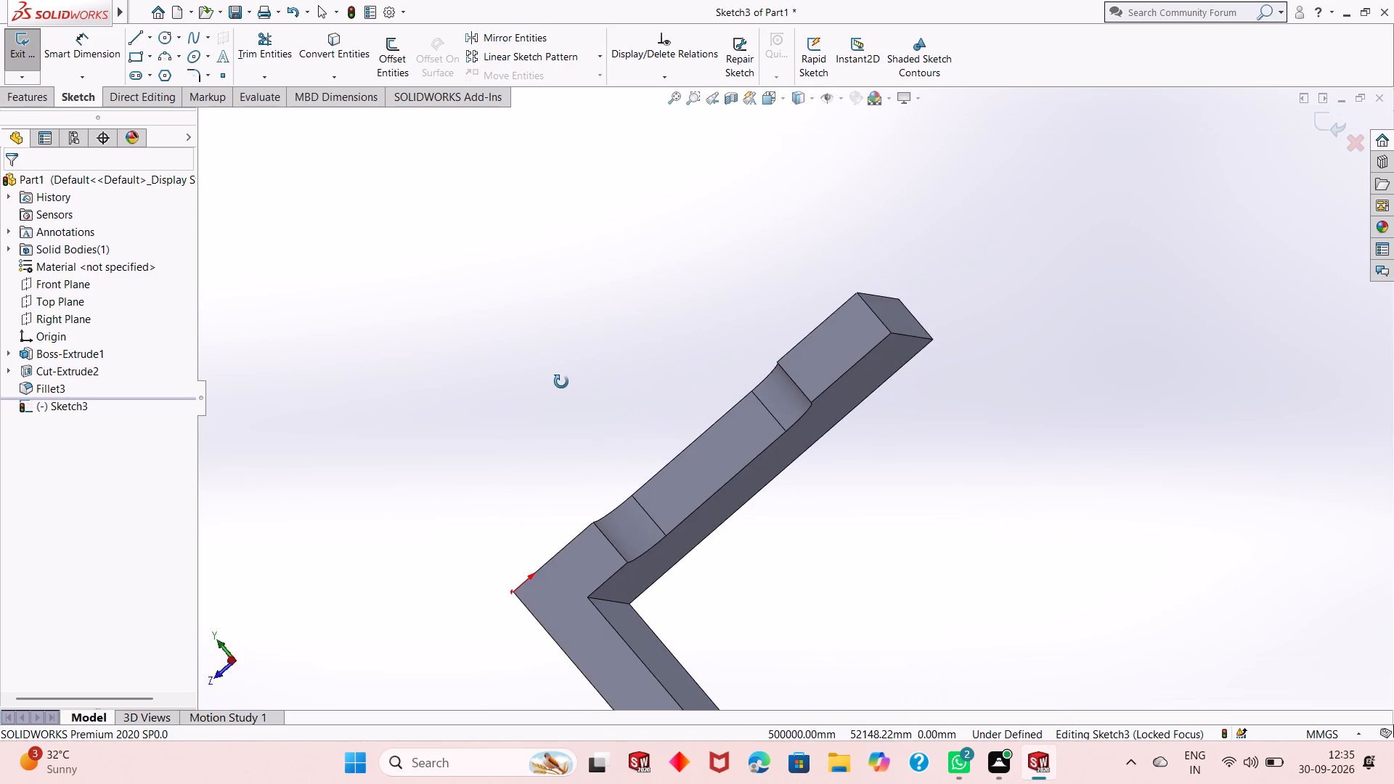
pyautogui.moveTo(561, 382); pyautogui.dragTo(676, 472, button='middle')
pyautogui.scroll(1, 676, 472)
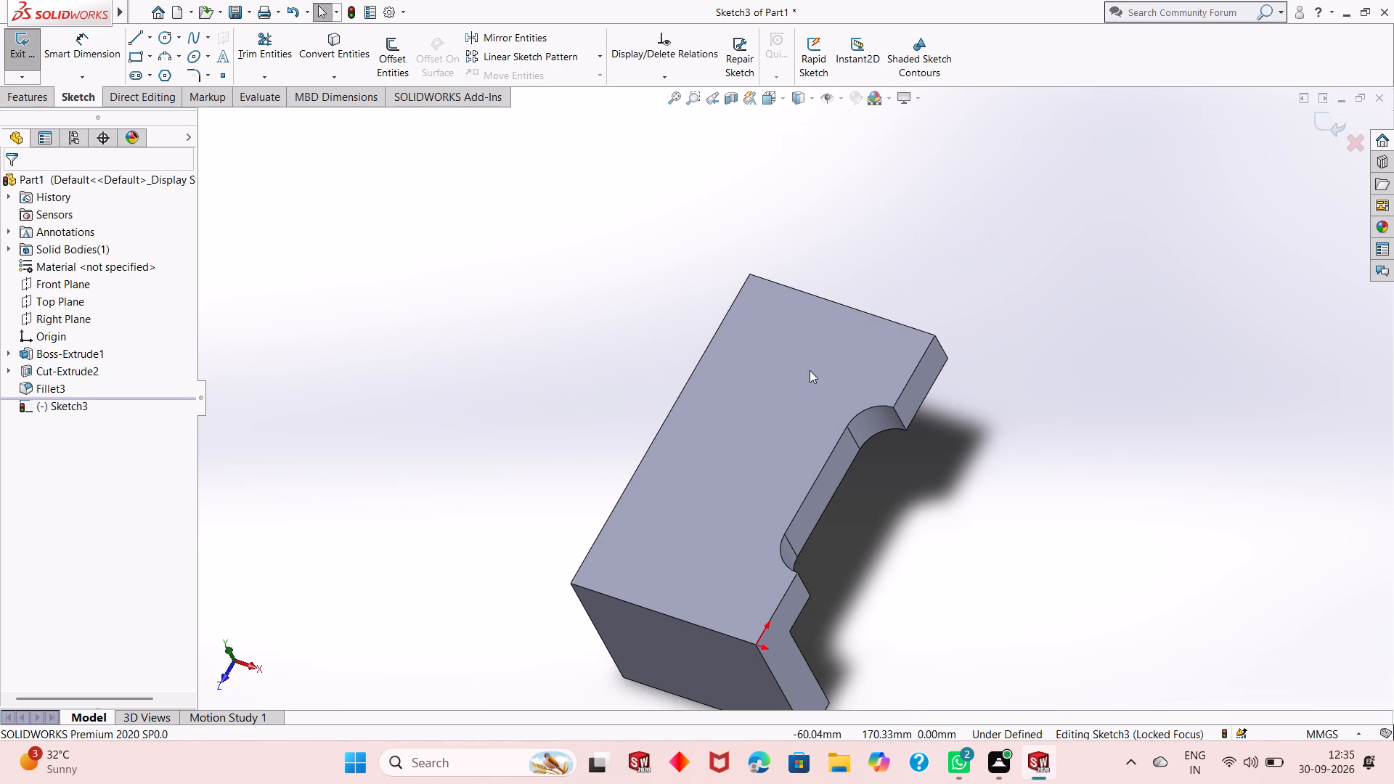
pyautogui.scroll(-1, 817, 357)
pyautogui.scroll(1, 831, 377)
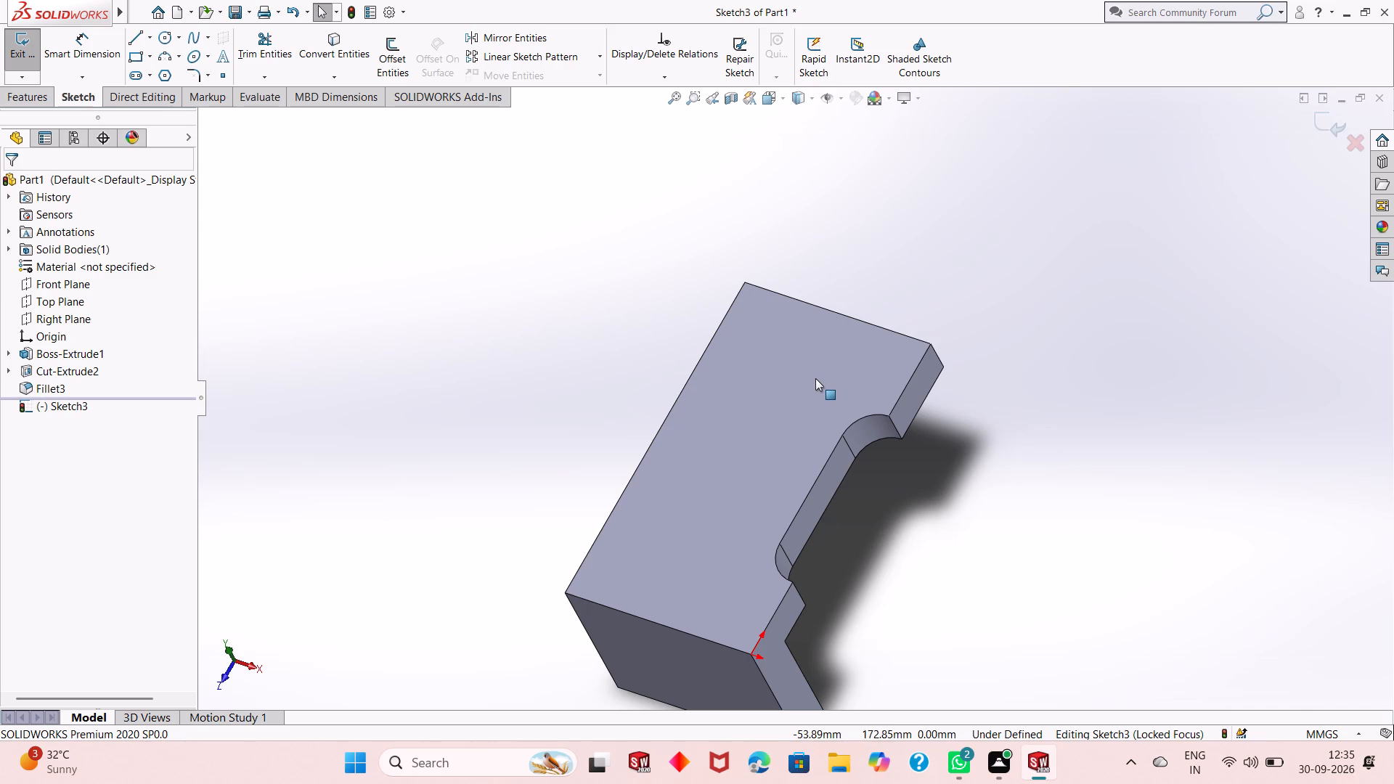
pyautogui.scroll(2, 788, 377)
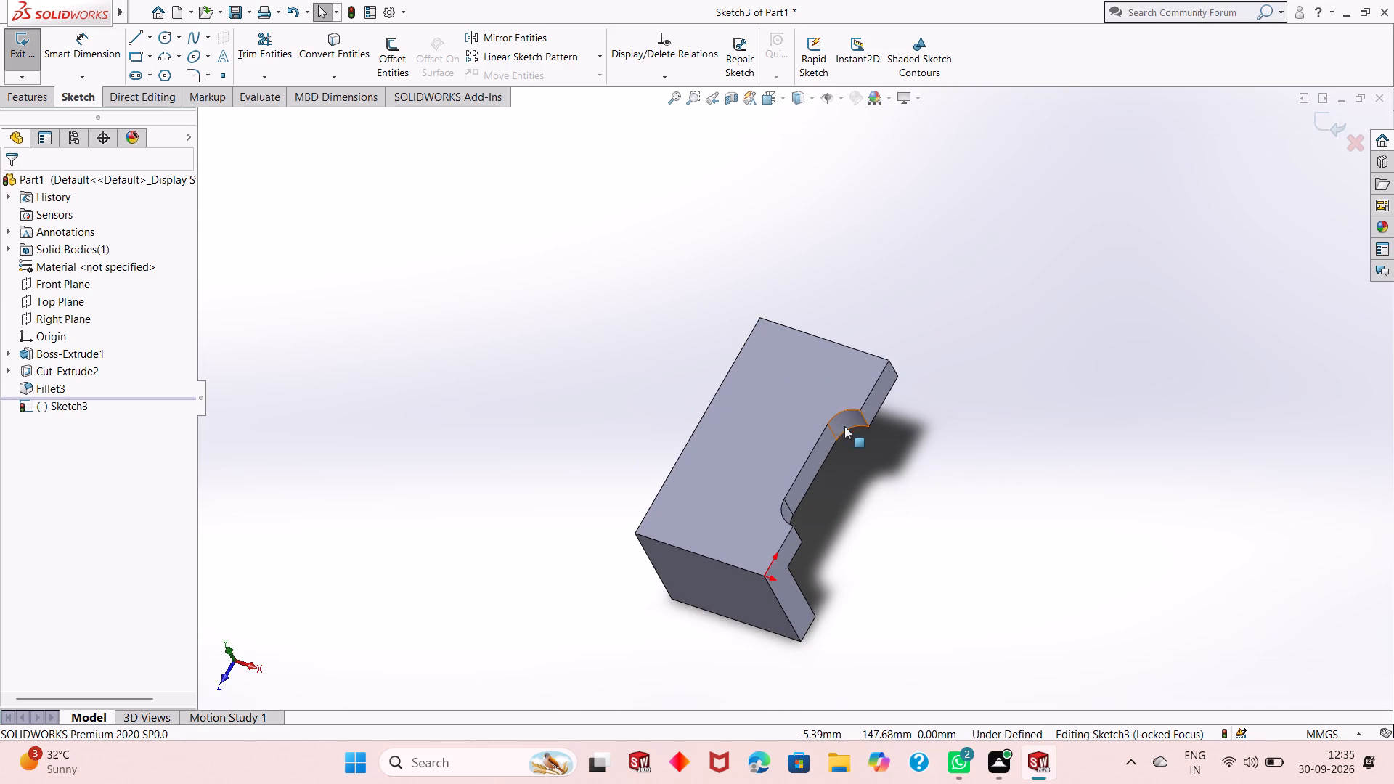
pyautogui.scroll(-2, 844, 426)
pyautogui.scroll(-5, 790, 357)
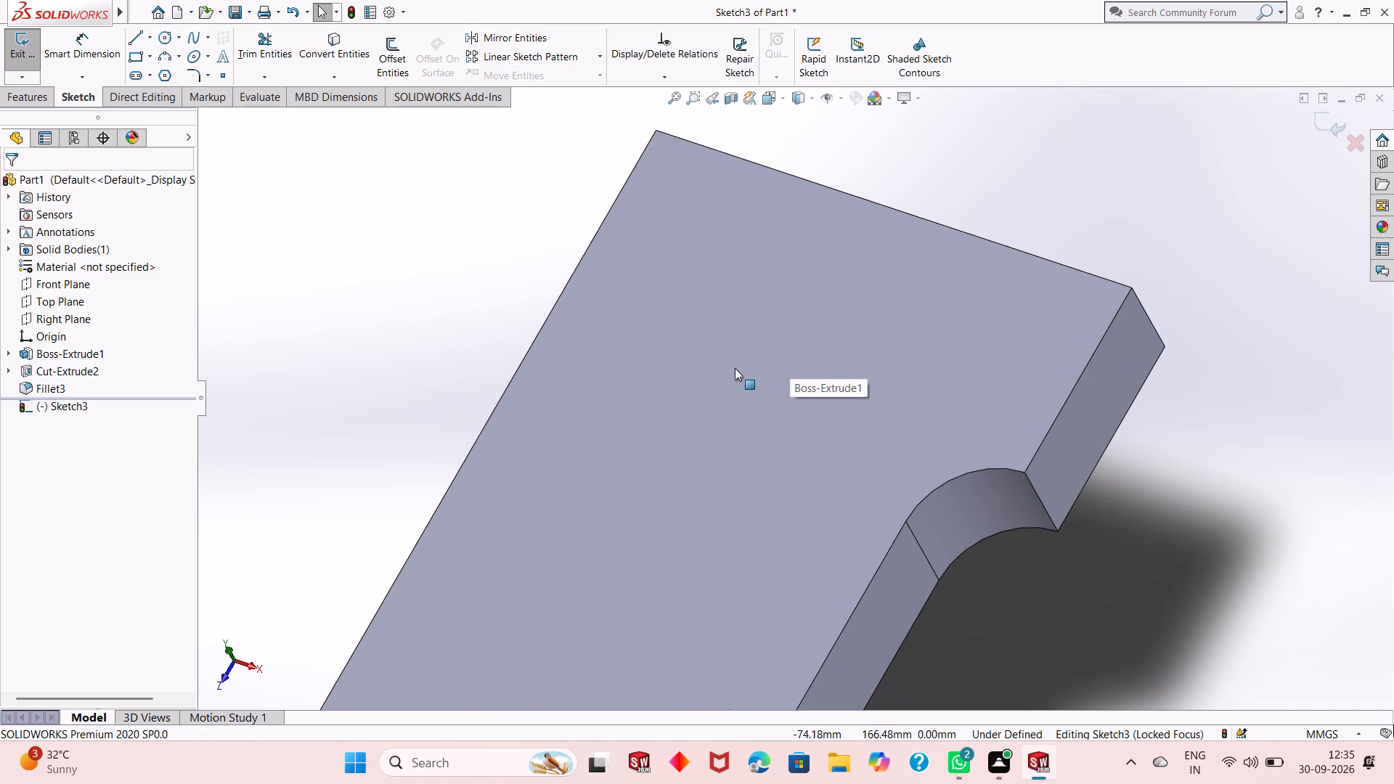
pyautogui.moveTo(739, 410); pyautogui.dragTo(672, 432, button='middle')
pyautogui.scroll(1, 722, 423)
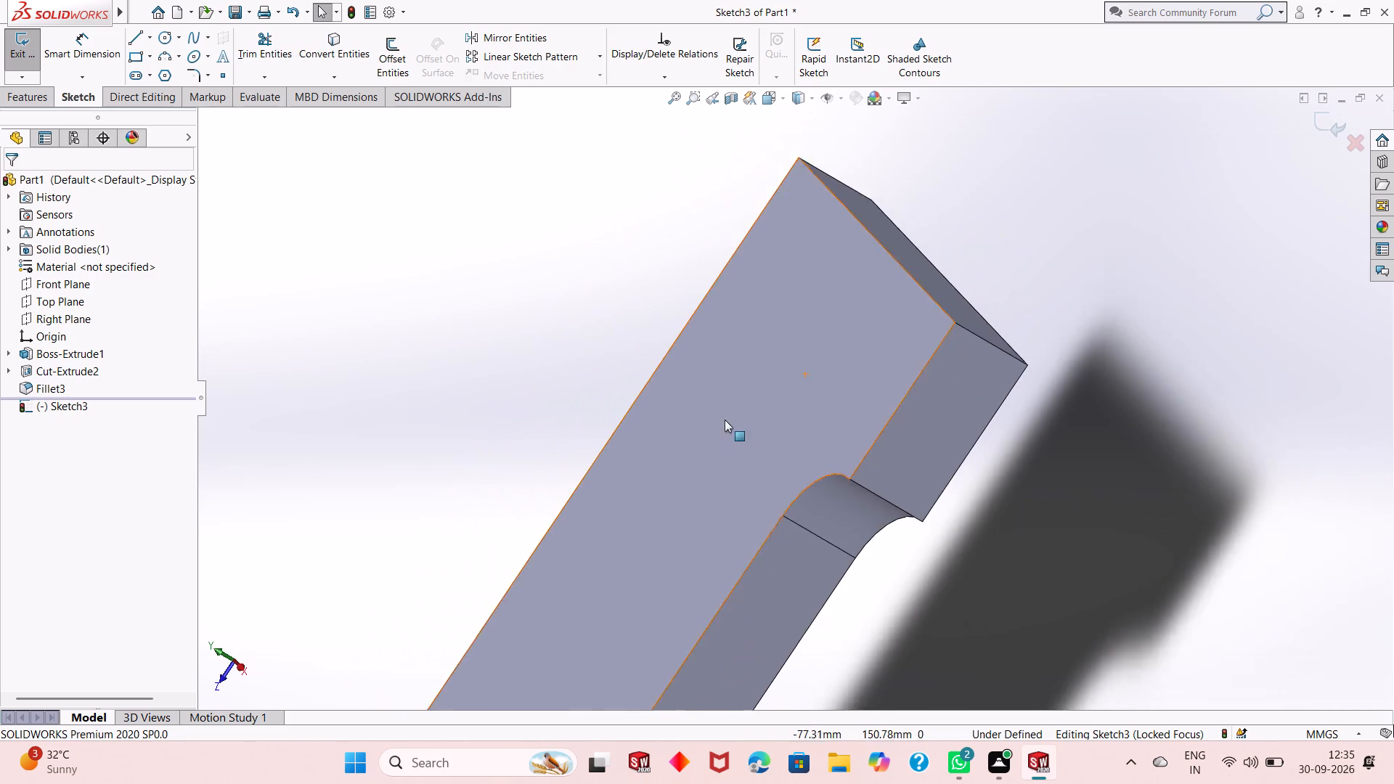
pyautogui.scroll(3, 725, 420)
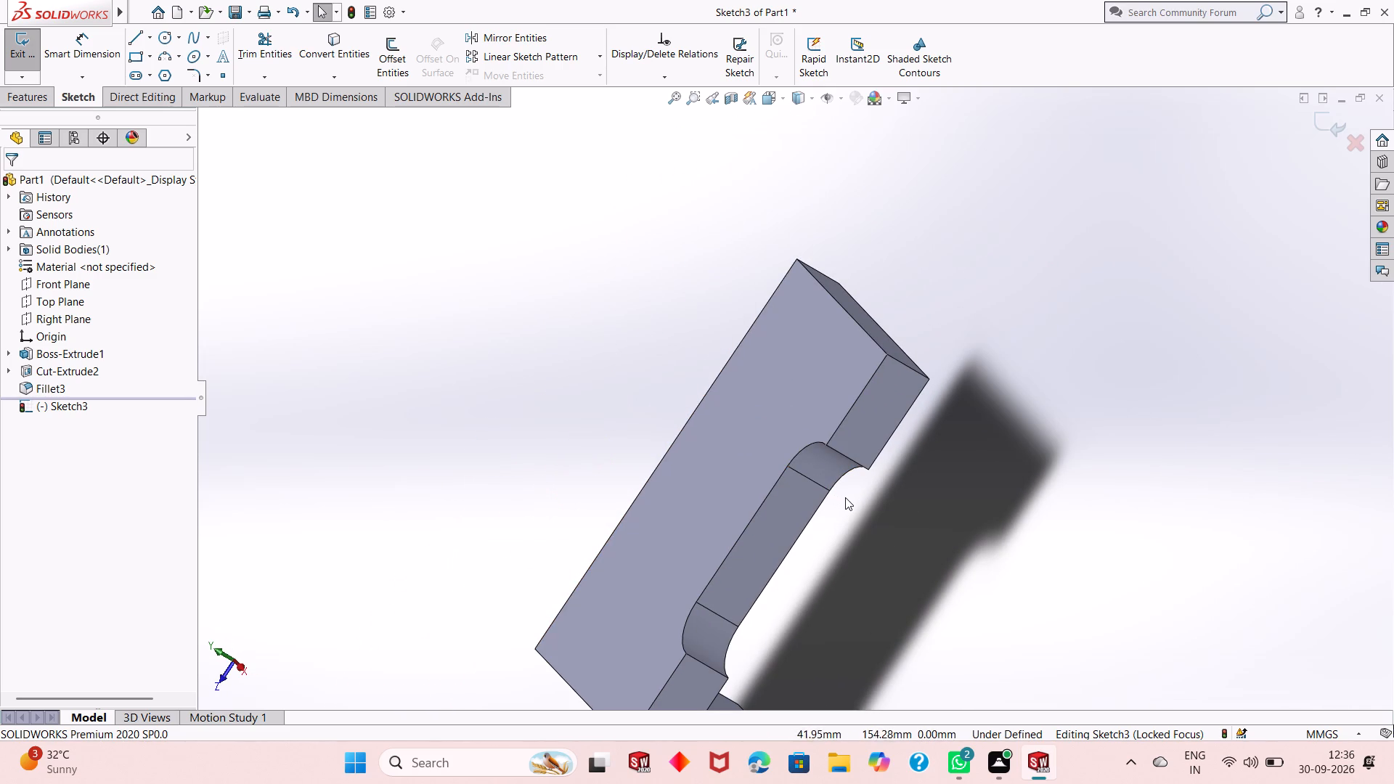
pyautogui.scroll(-2, 847, 498)
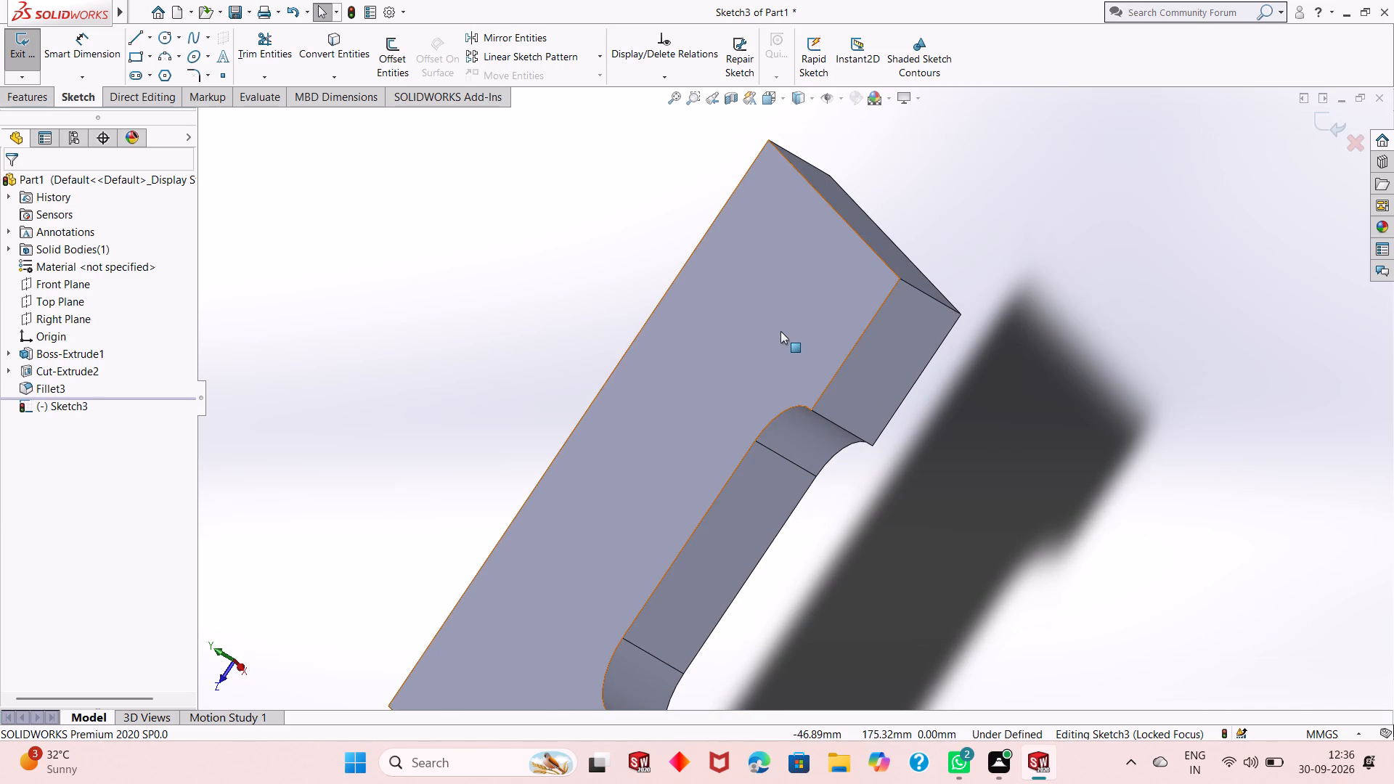
pyautogui.scroll(1, 780, 331)
pyautogui.moveTo(764, 285); pyautogui.dragTo(770, 285, button='middle')
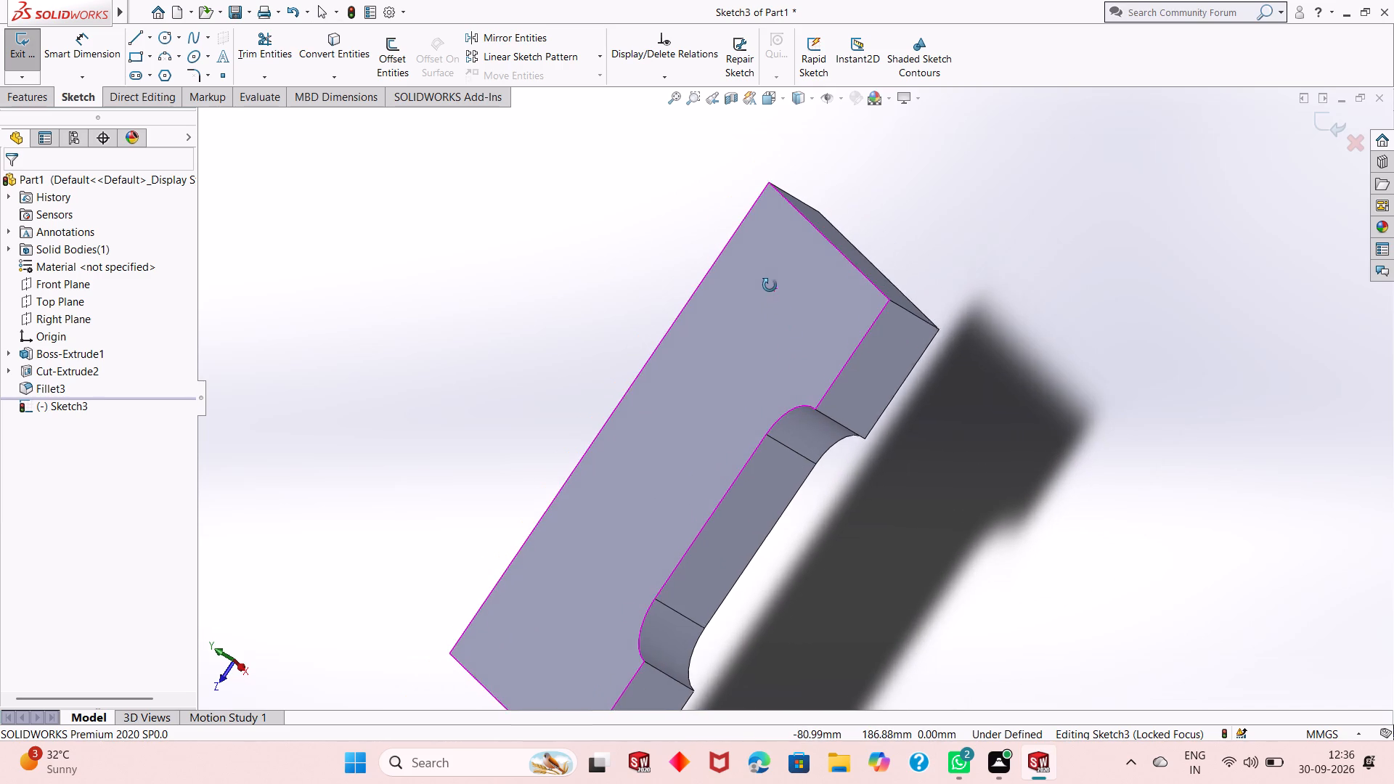
pyautogui.moveTo(770, 285); pyautogui.dragTo(814, 272, button='middle')
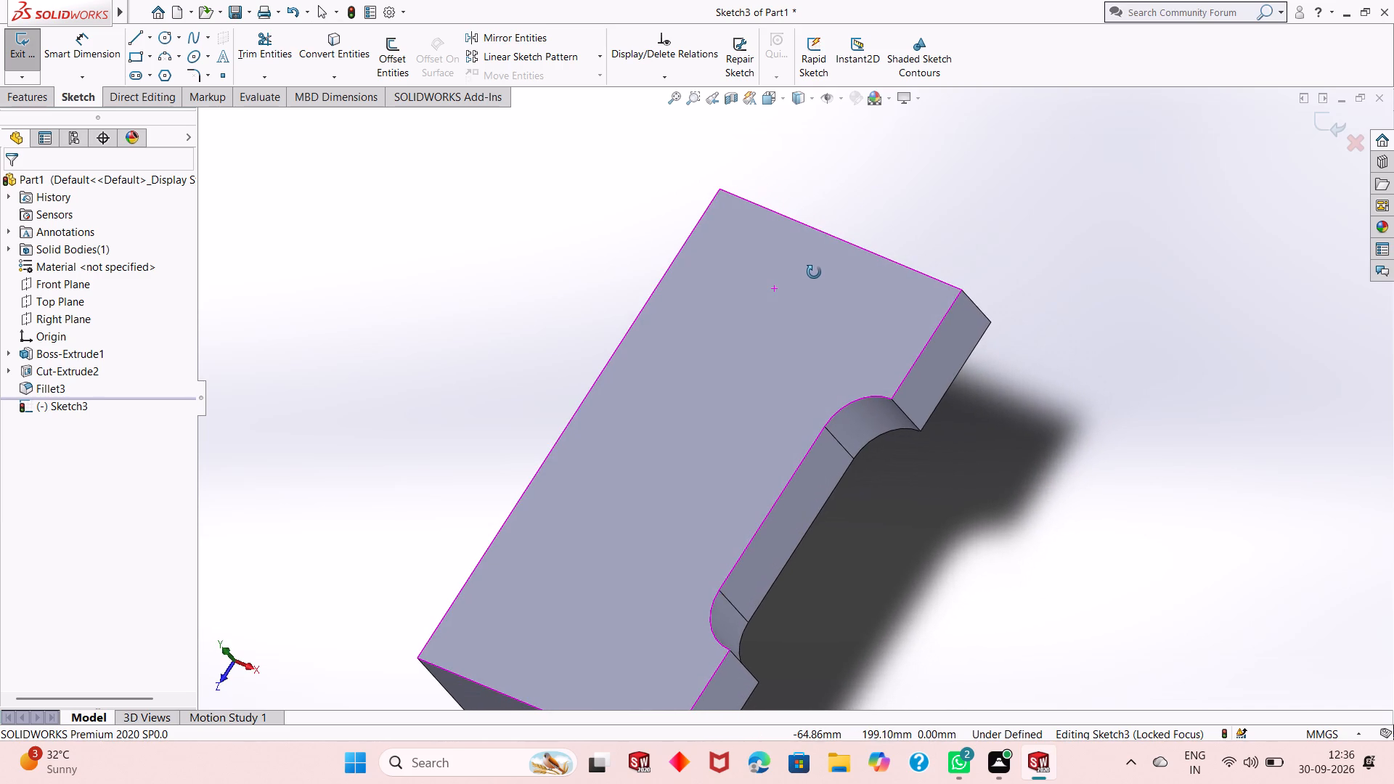
pyautogui.moveTo(814, 272); pyautogui.dragTo(903, 303, button='middle')
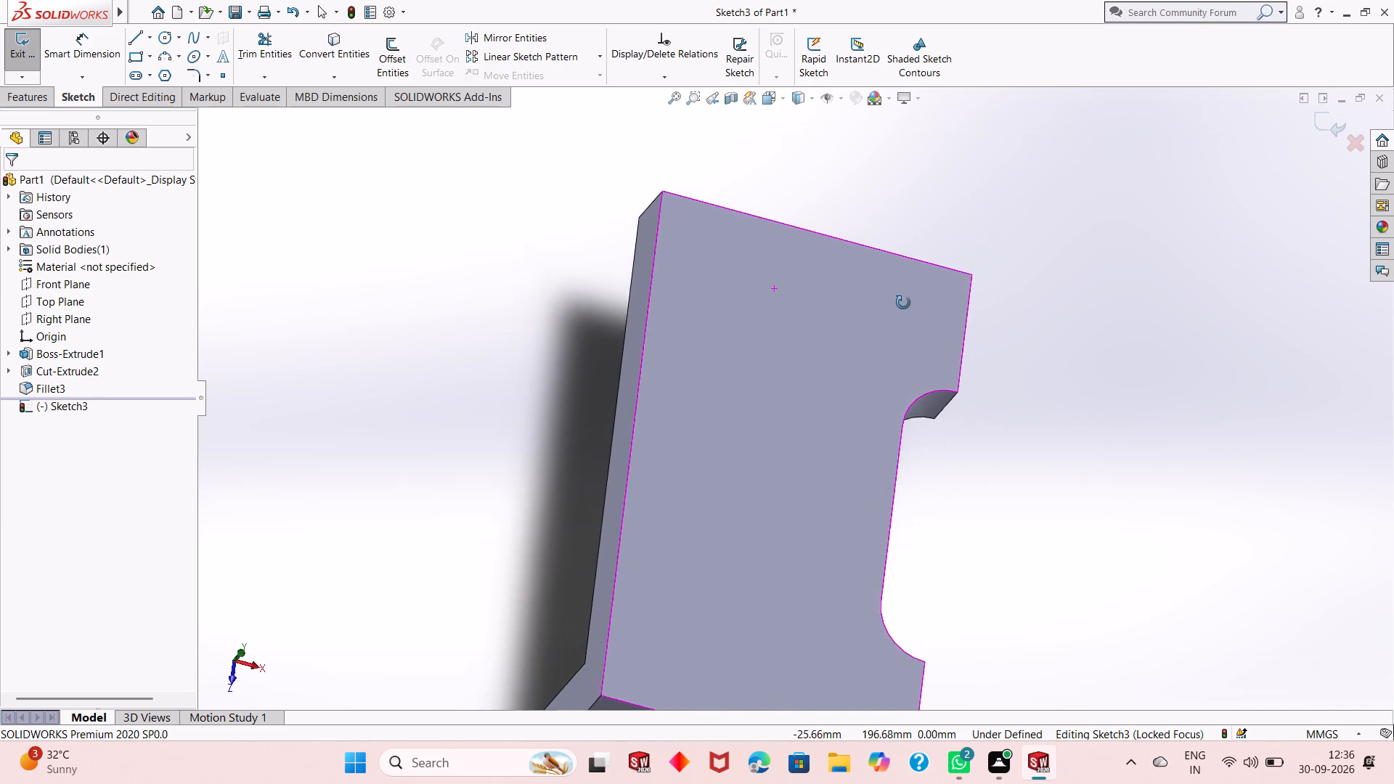
pyautogui.moveTo(903, 303); pyautogui.dragTo(786, 378, button='middle')
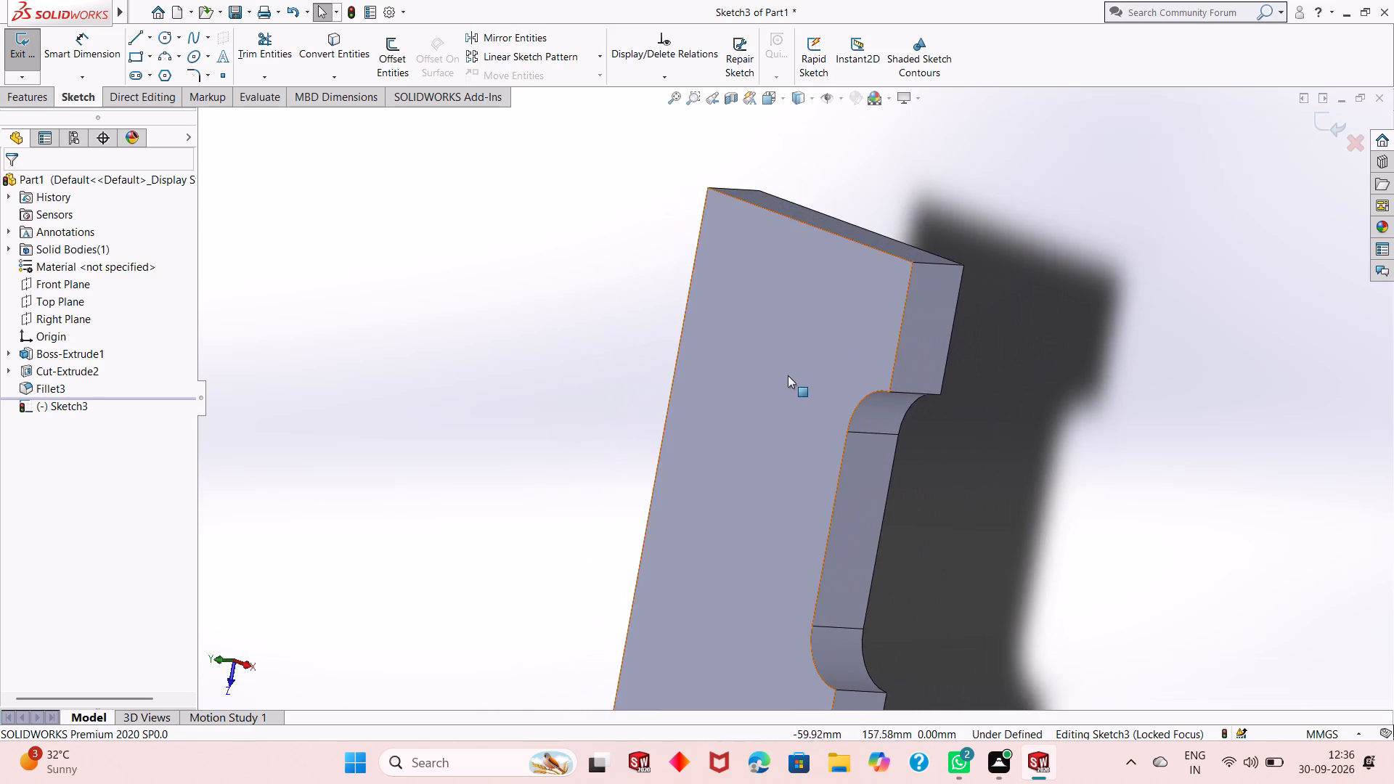
pyautogui.scroll(4, 870, 349)
pyautogui.scroll(-1, 799, 476)
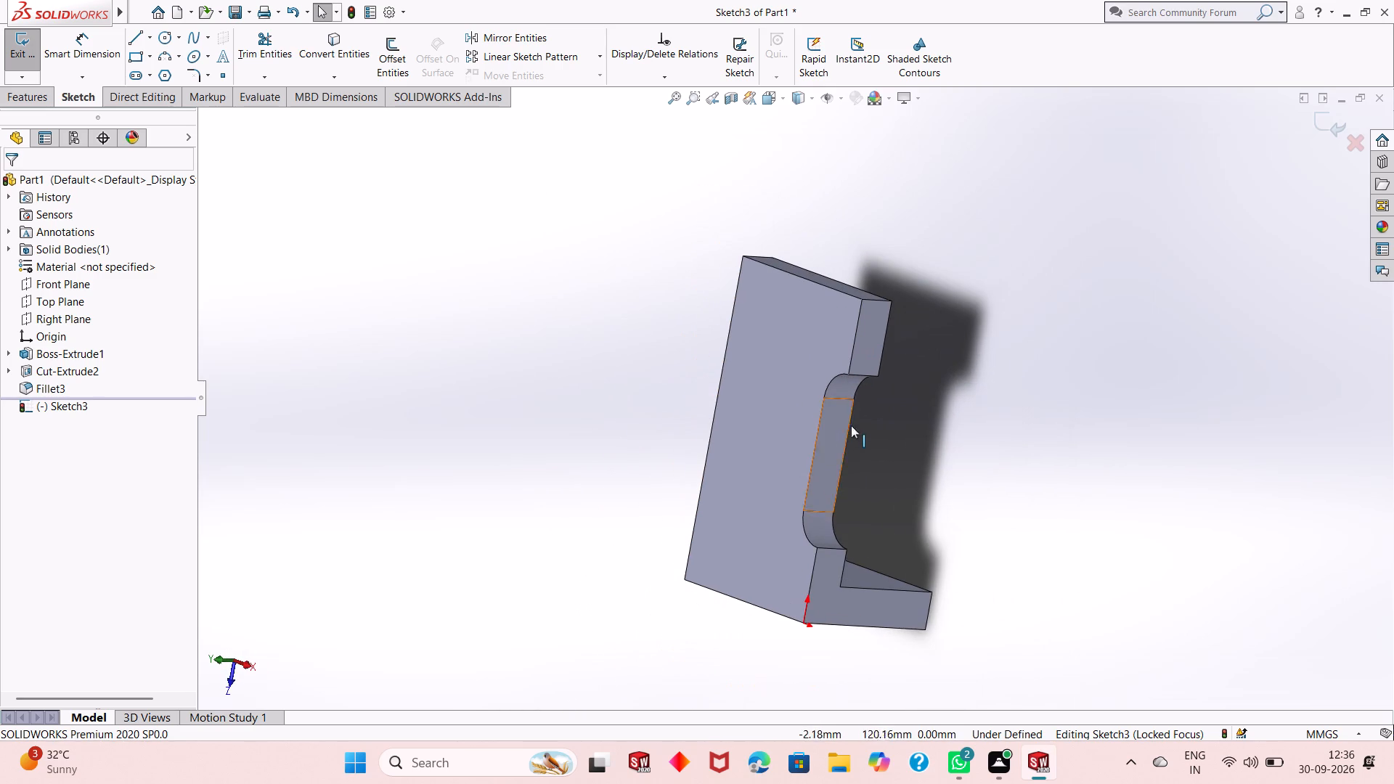
pyautogui.scroll(-4, 849, 411)
pyautogui.scroll(2, 863, 388)
pyautogui.moveTo(641, 317); pyautogui.dragTo(641, 319, button='middle')
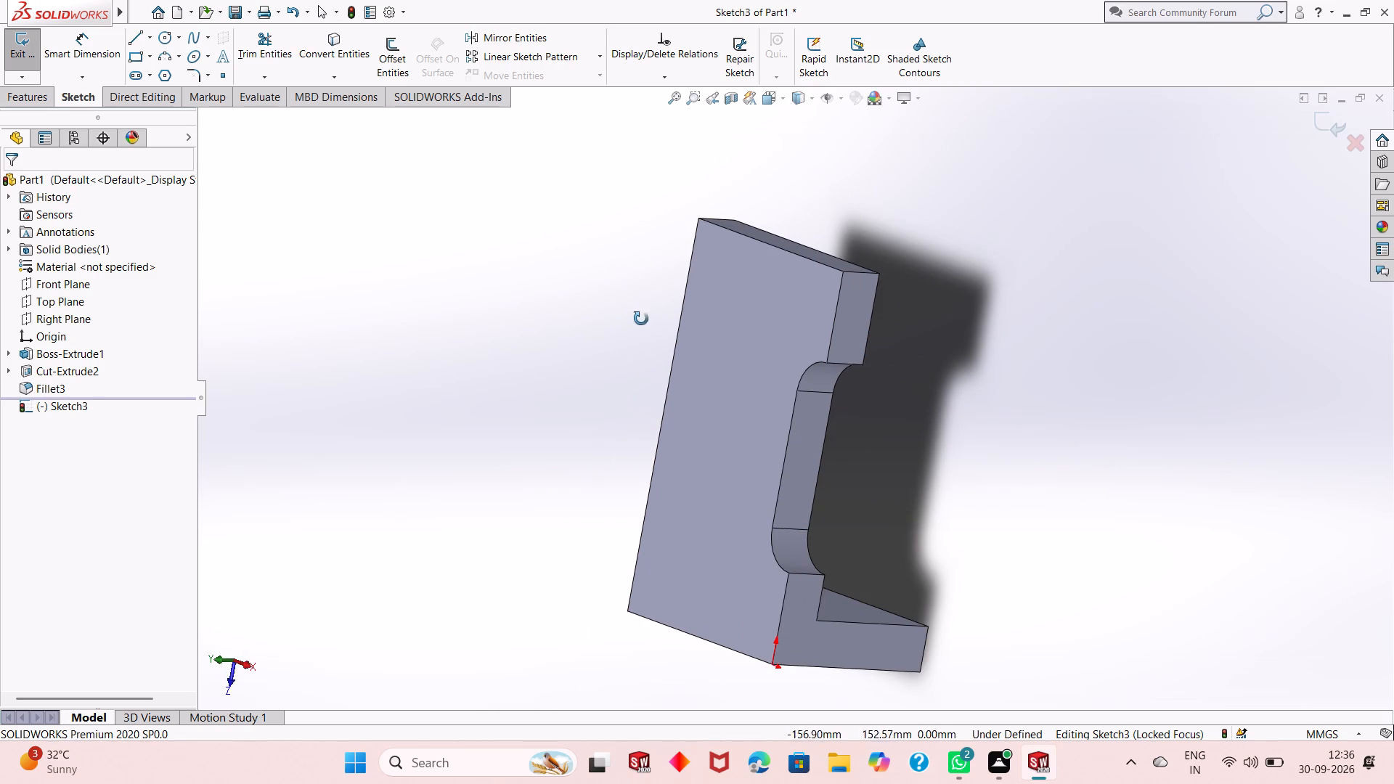
pyautogui.moveTo(641, 319); pyautogui.dragTo(712, 398, button='middle')
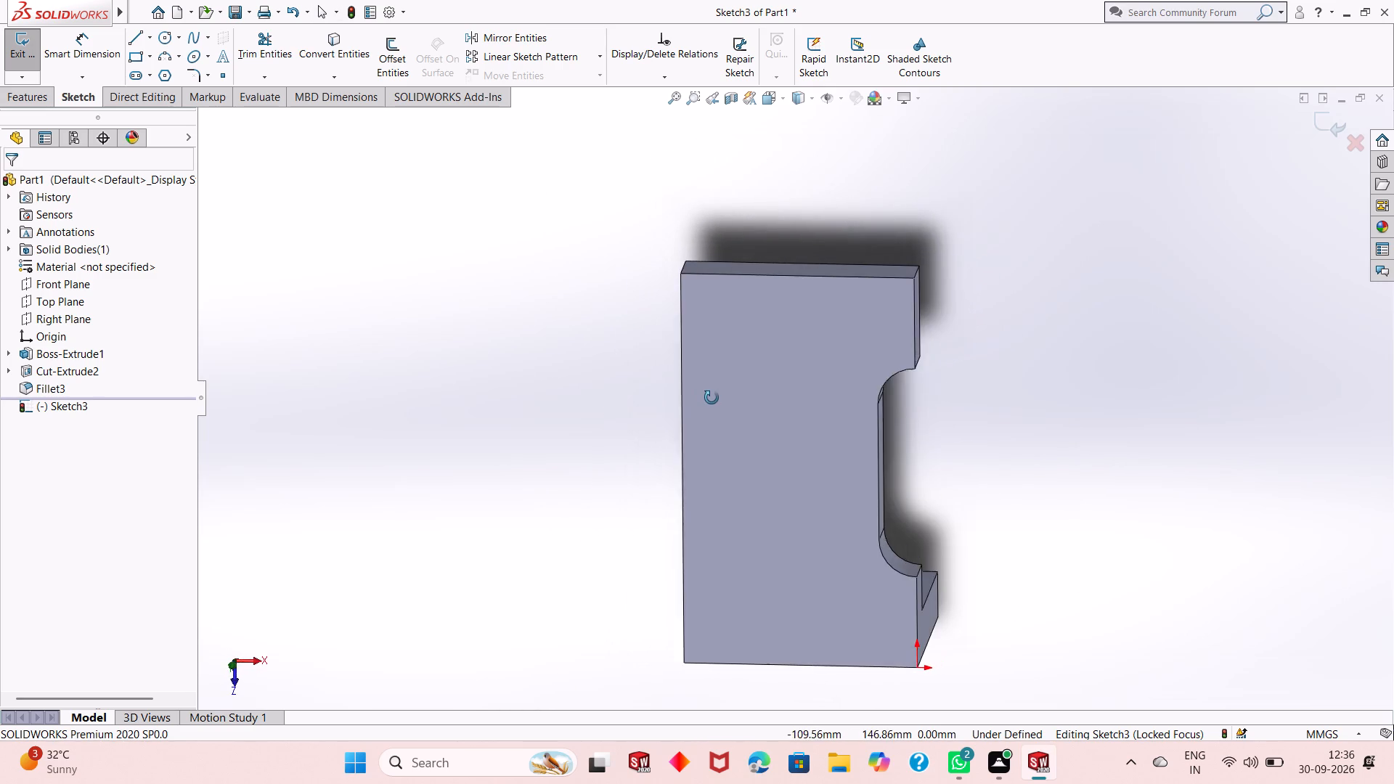
pyautogui.moveTo(712, 398); pyautogui.dragTo(756, 321, button='middle')
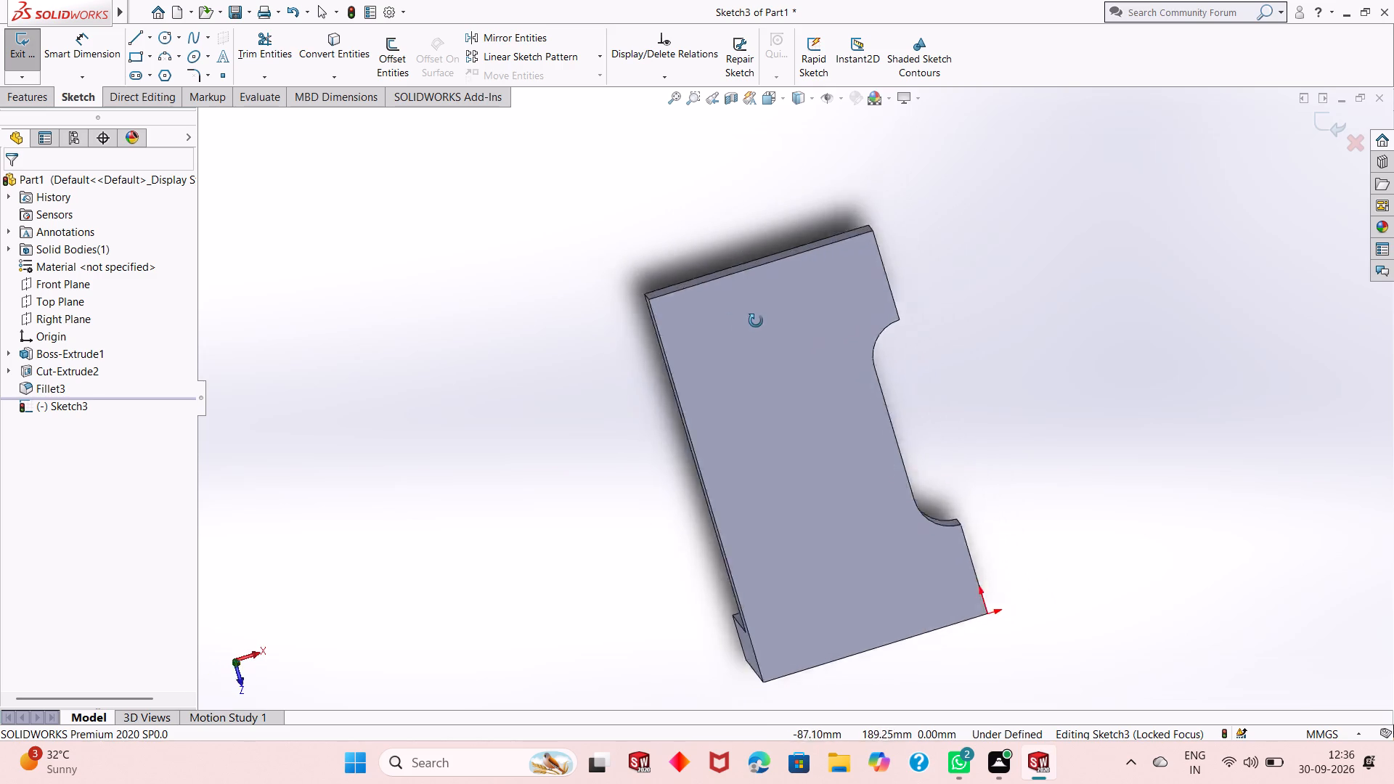
pyautogui.moveTo(756, 321); pyautogui.dragTo(757, 320, button='middle')
pyautogui.click(757, 319)
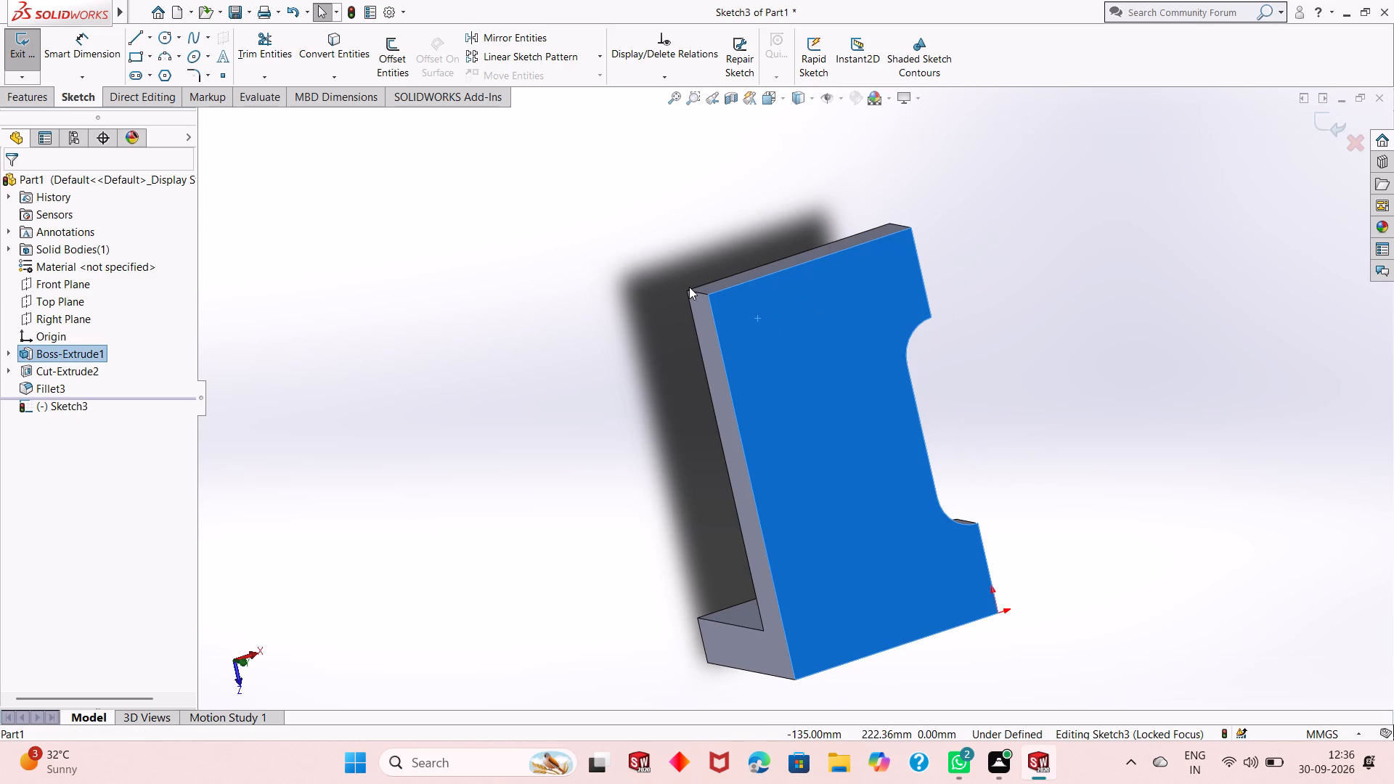
pyautogui.press('Escape')
pyautogui.hotkey('ctrl', '8')
pyautogui.scroll(1, 731, 283)
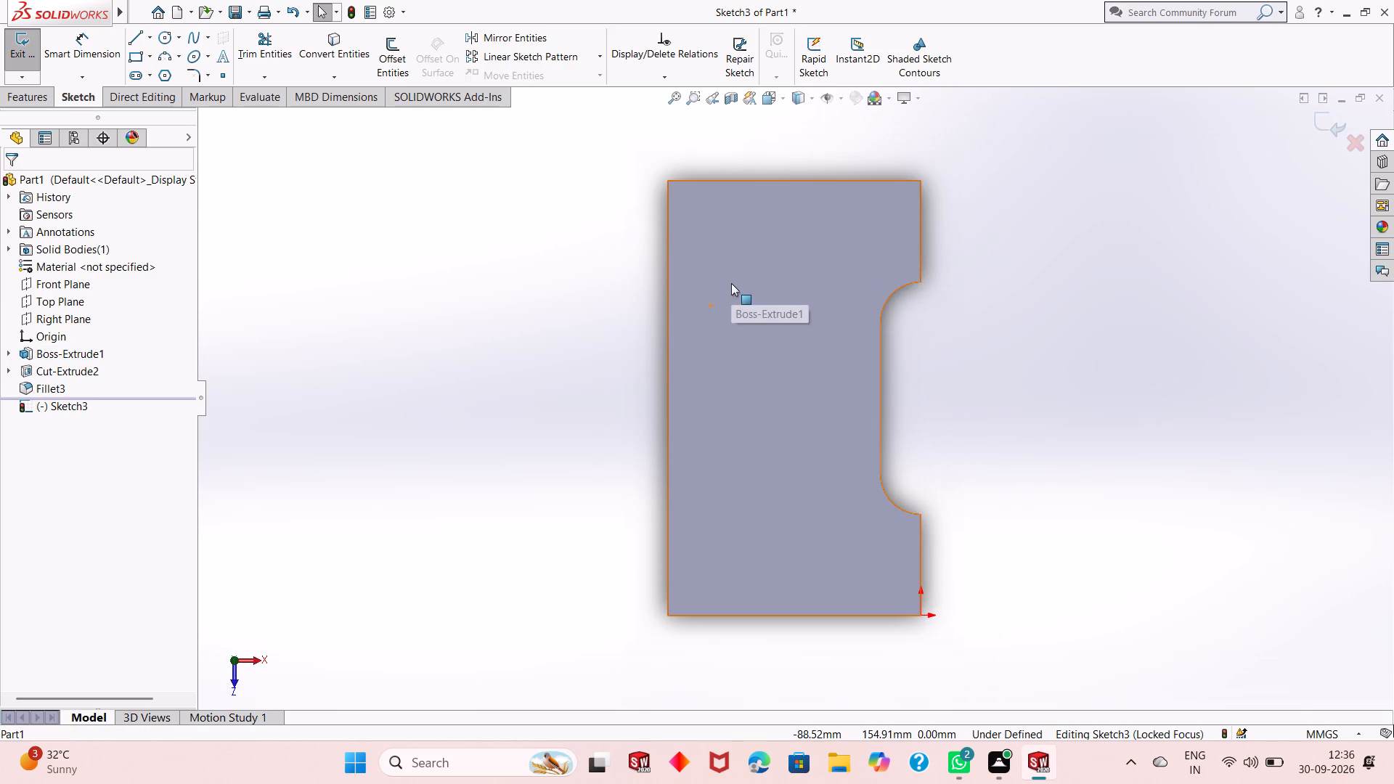
pyautogui.scroll(-1, 832, 236)
pyautogui.scroll(1, 832, 236)
pyautogui.scroll(1, 820, 431)
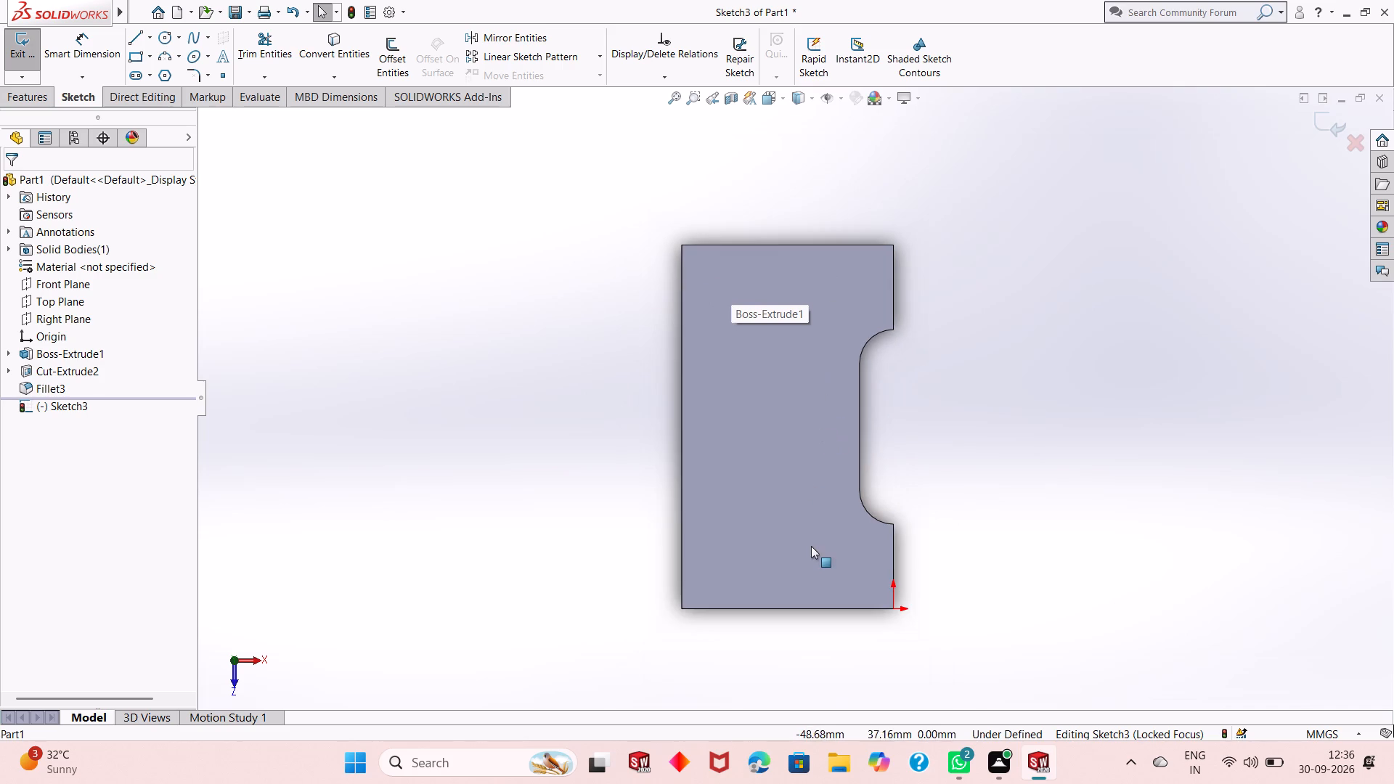
# Sketch a corner rectangle across the top face's full 125 mm width, about 42 mm deep, starting at the far end away from the origin.
pyautogui.scroll(-1, 810, 550)
pyautogui.scroll(-1, 789, 230)
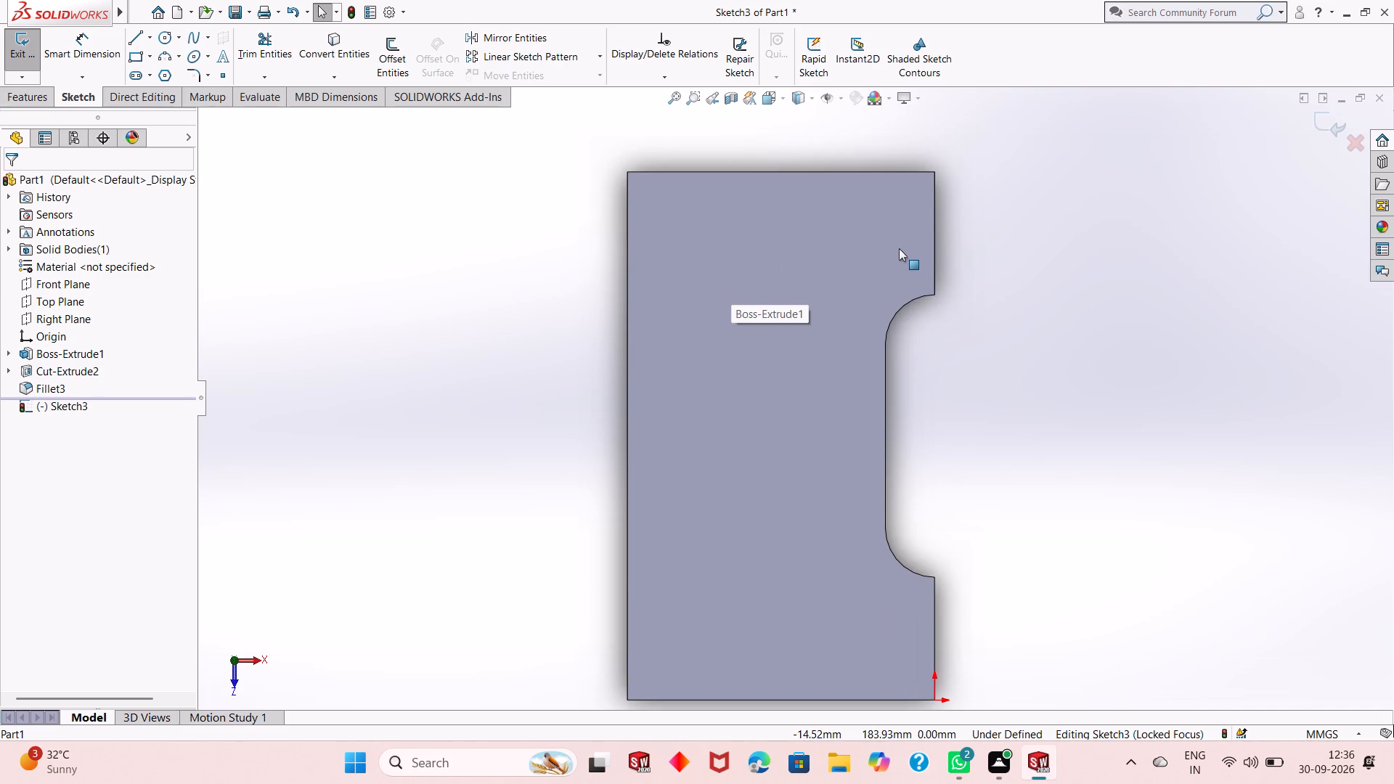
pyautogui.click(136, 54)
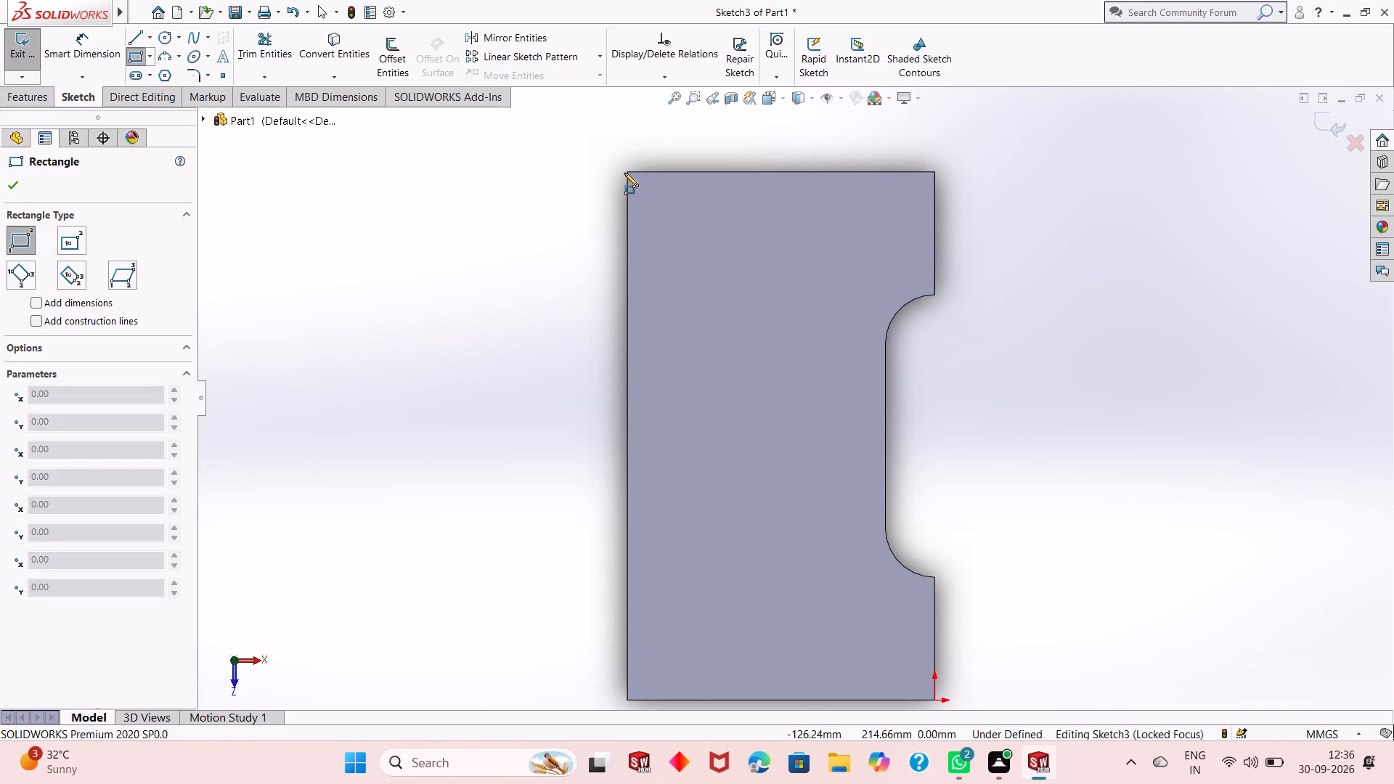
pyautogui.click(629, 170)
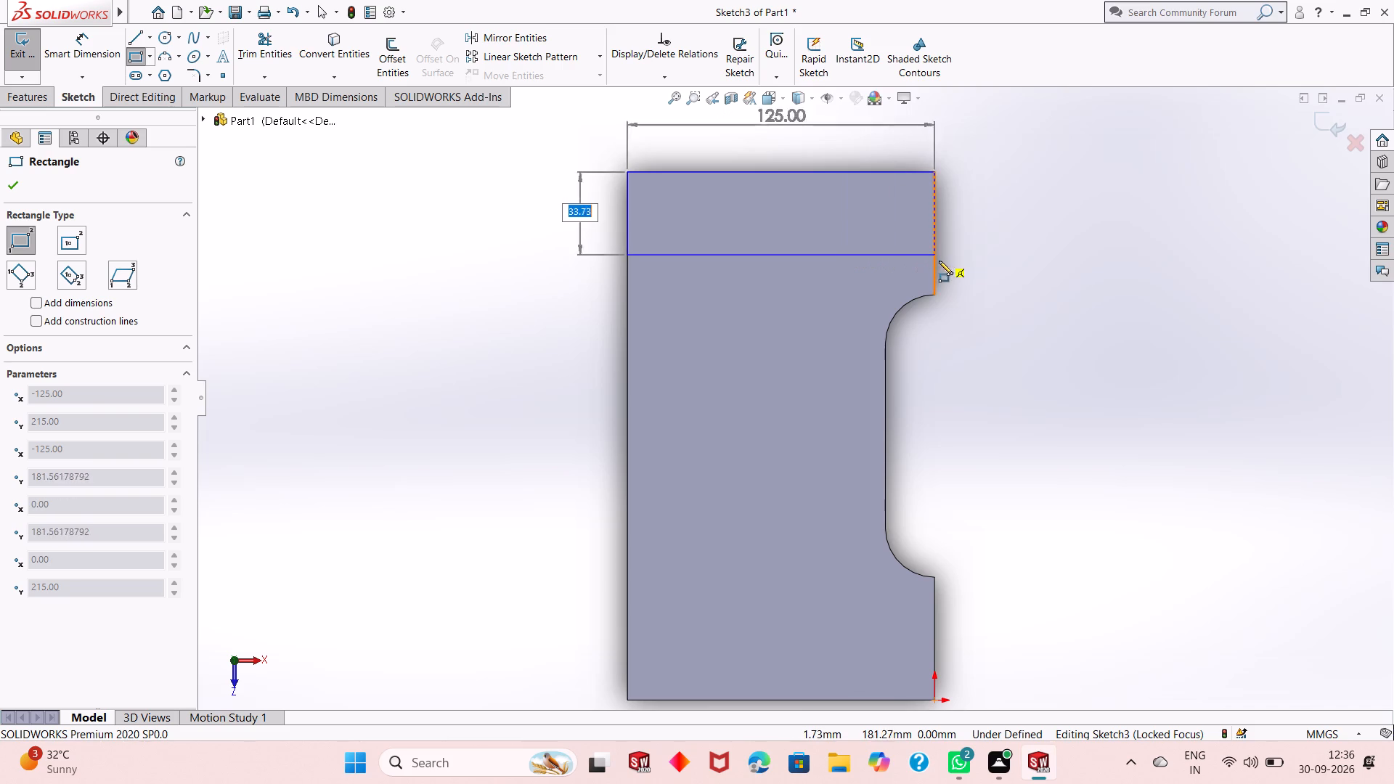
pyautogui.click(939, 275)
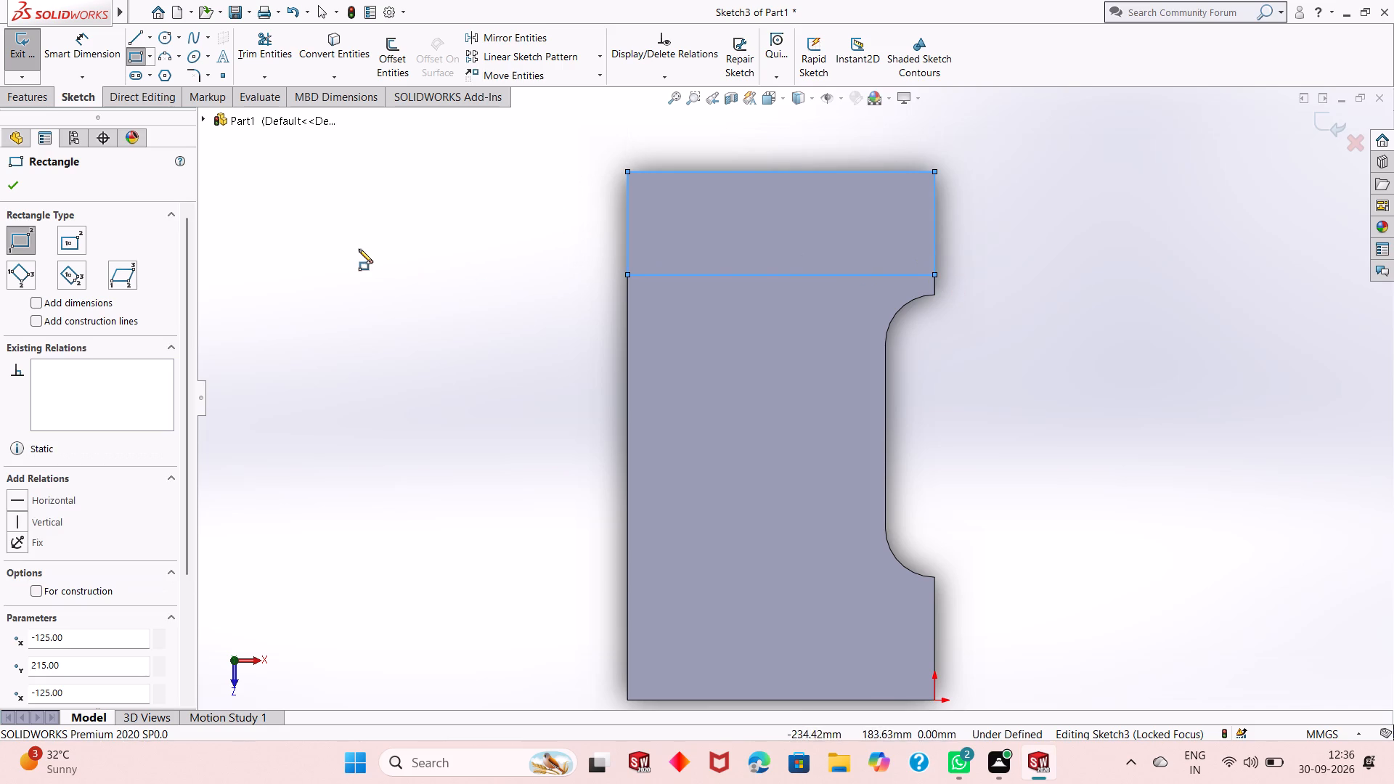
pyautogui.rightClick(359, 249)
pyautogui.click(387, 261)
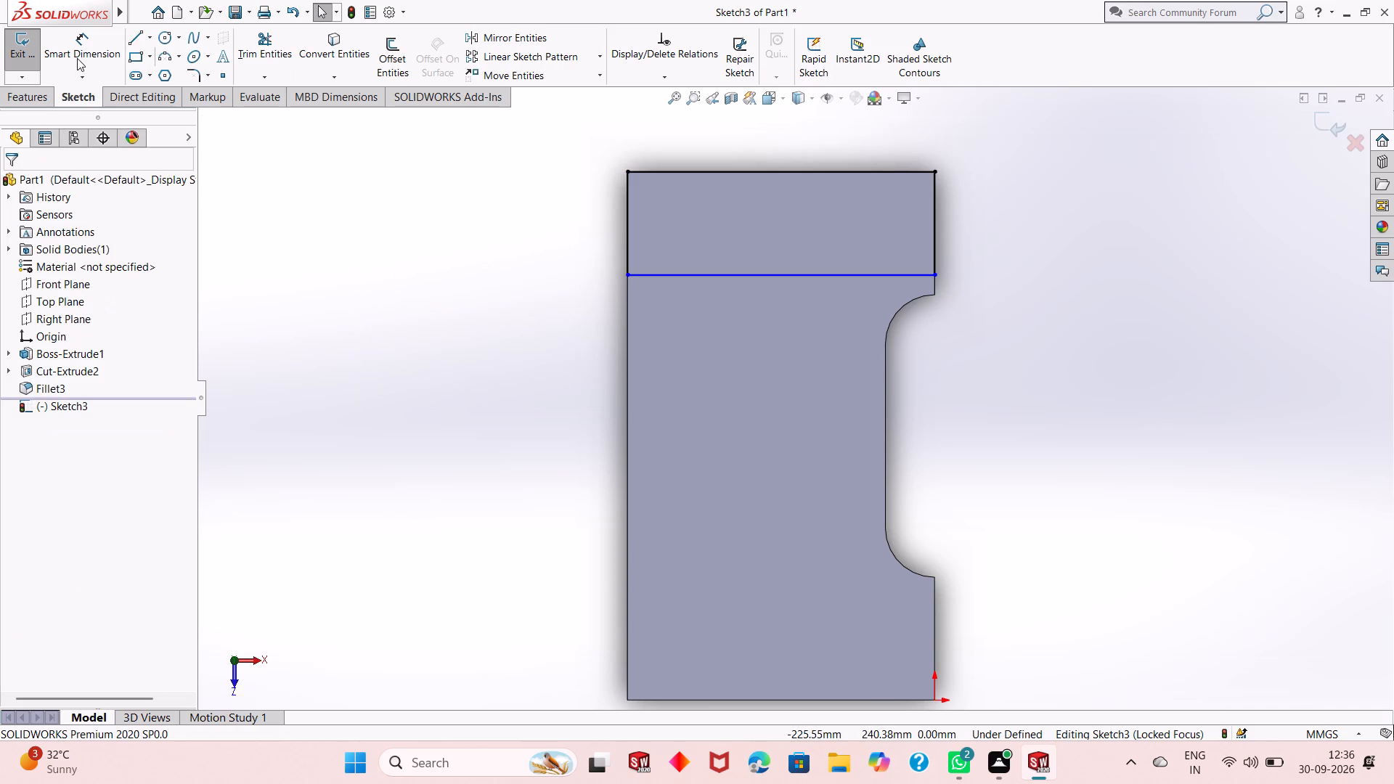
# Dimension the rectangle's short side on the notch side of the face to 50 mm.
pyautogui.click(77, 58)
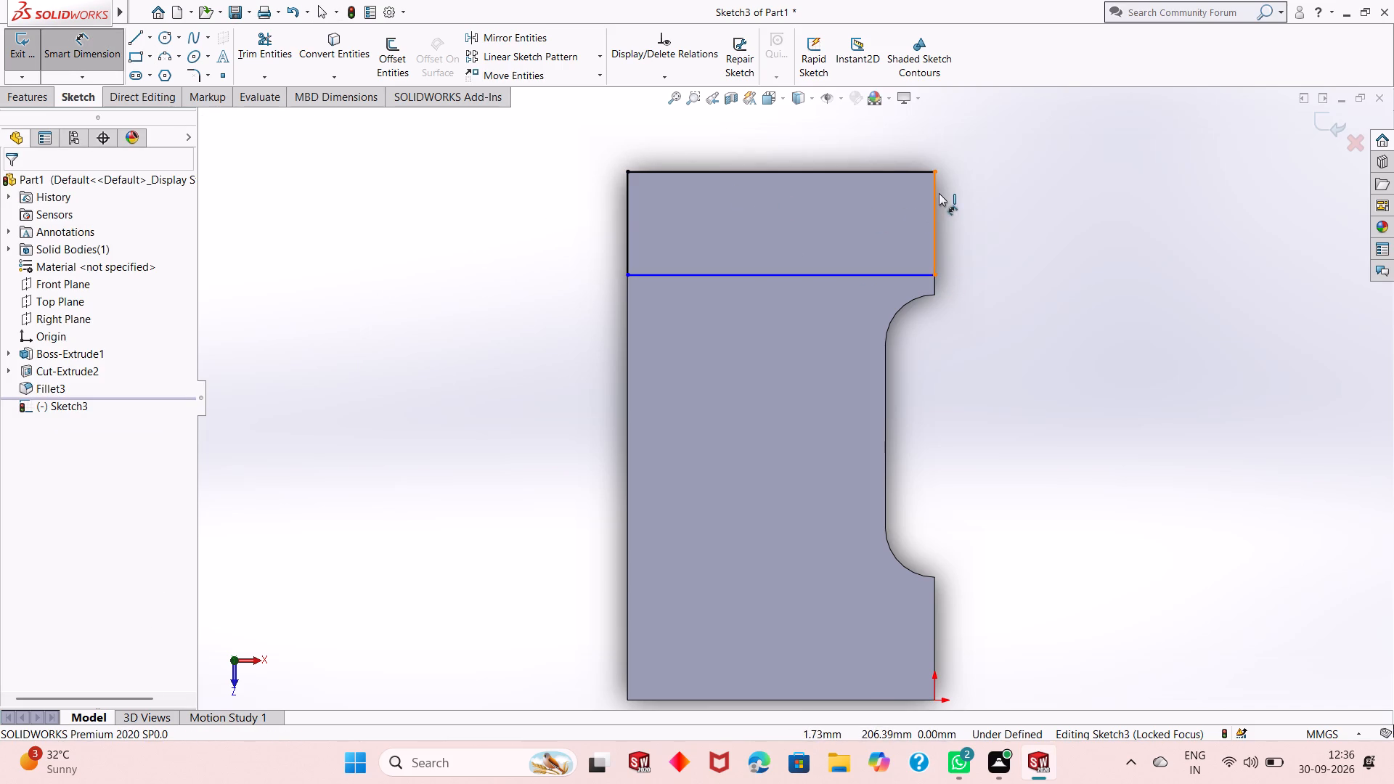
pyautogui.click(939, 193)
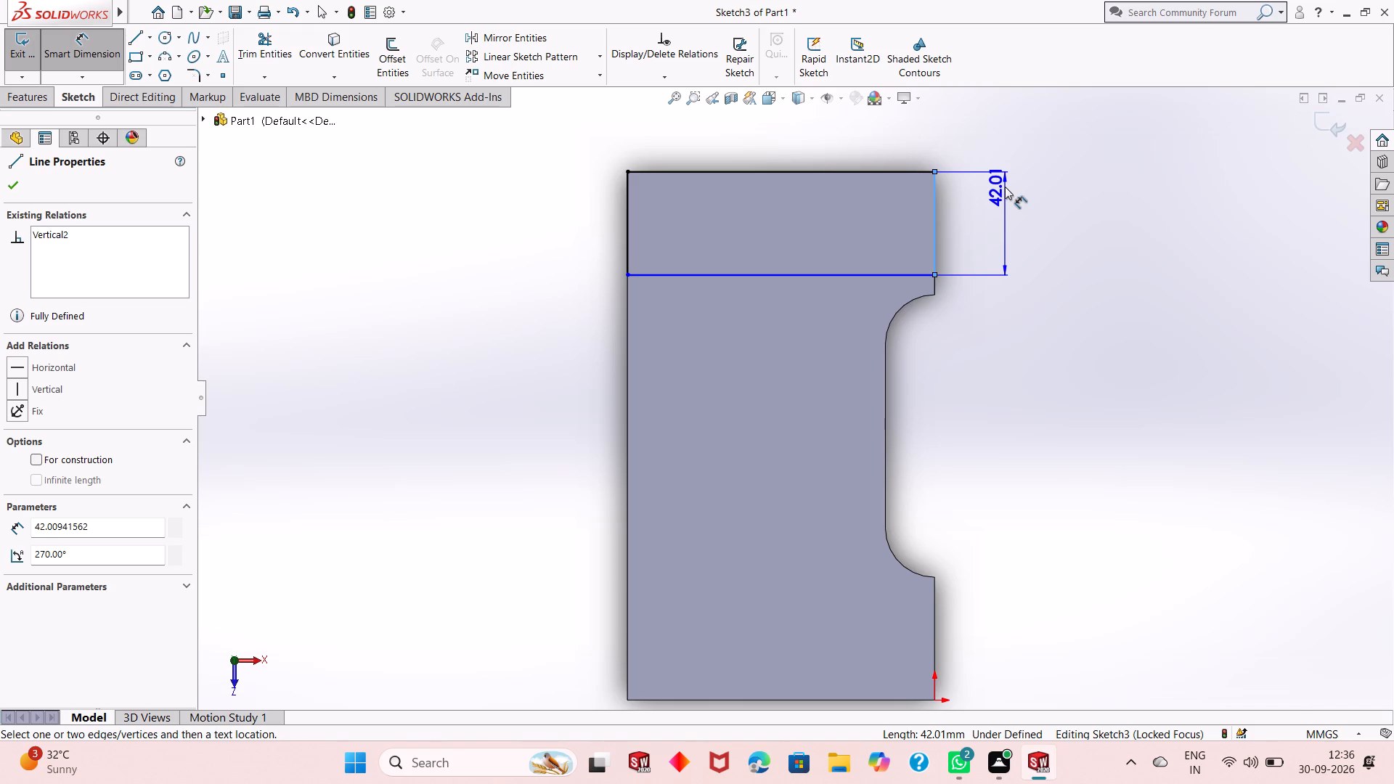
pyautogui.click(1013, 204)
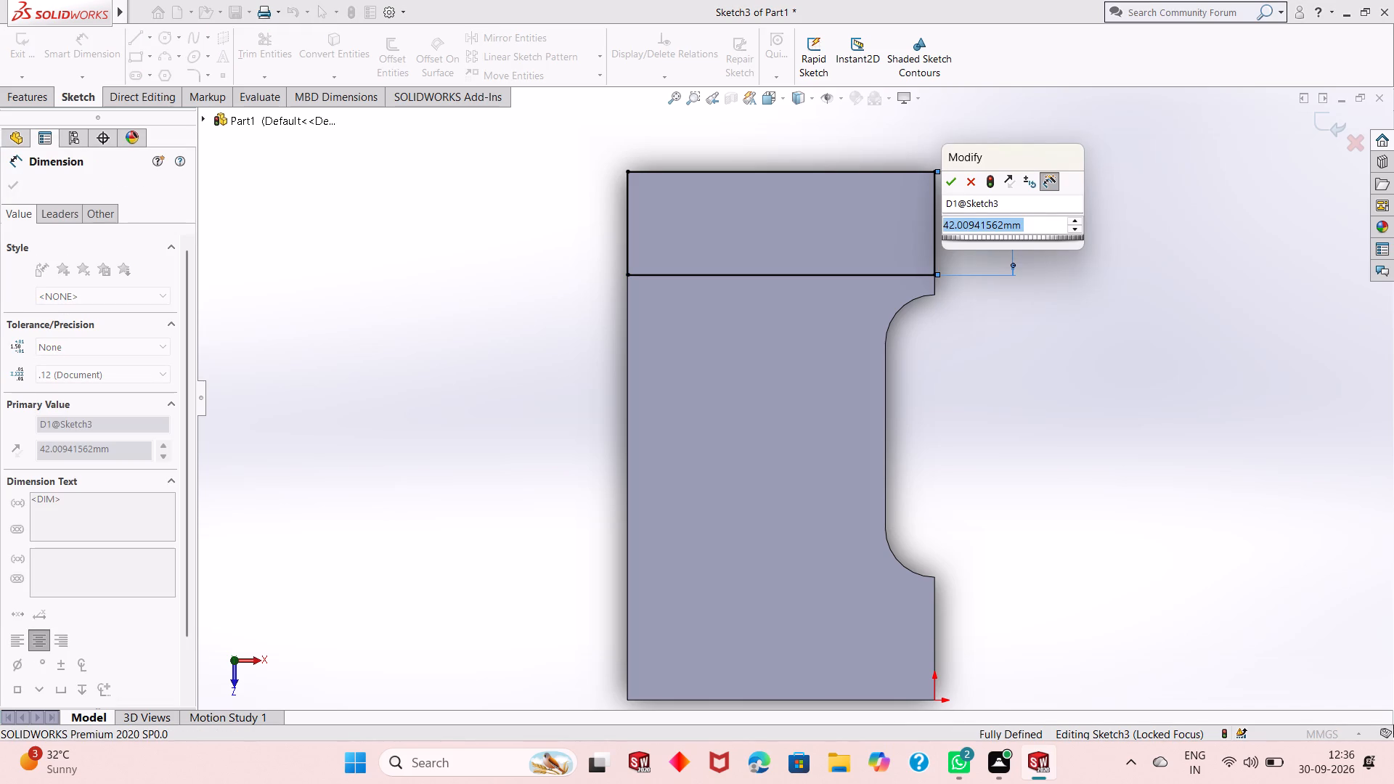
pyautogui.write('50')
pyautogui.press('Return')
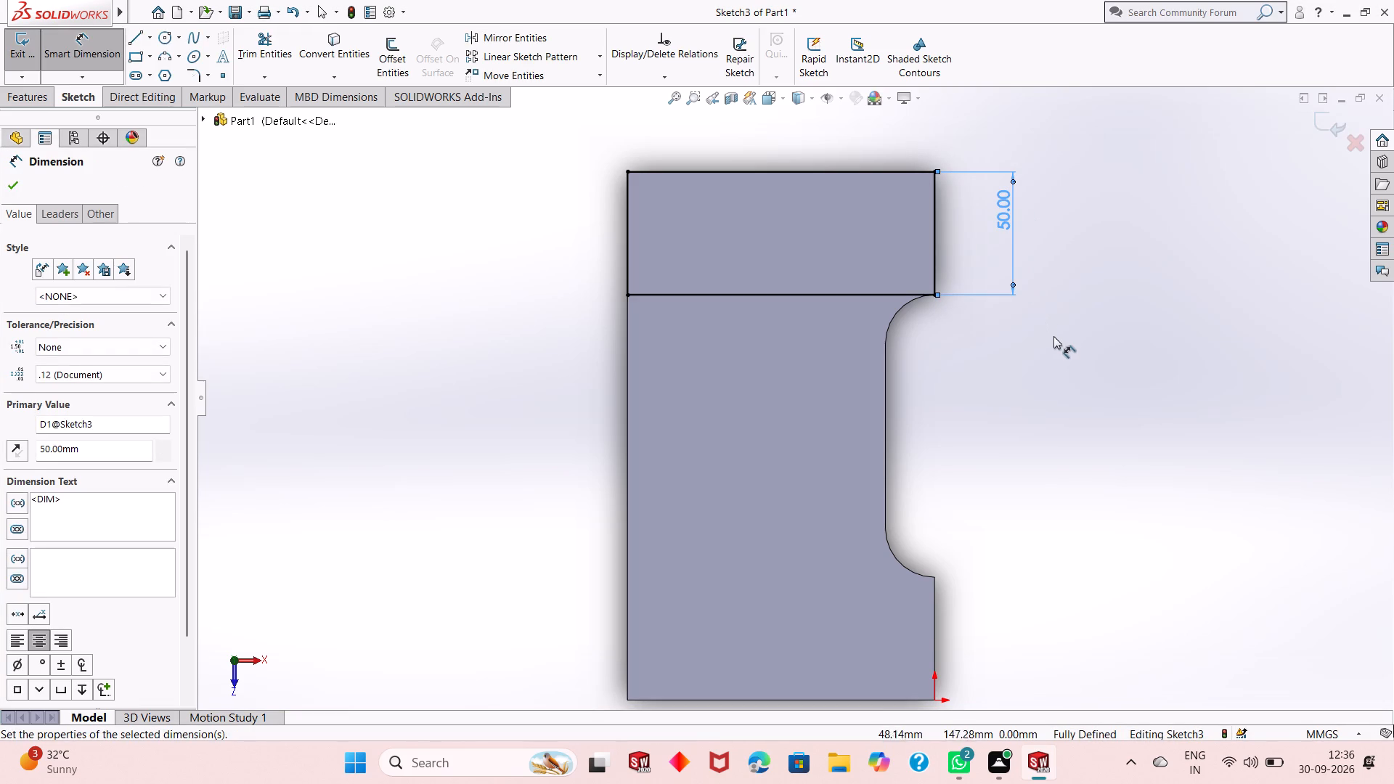
pyautogui.rightClick(1053, 334)
pyautogui.click(1087, 376)
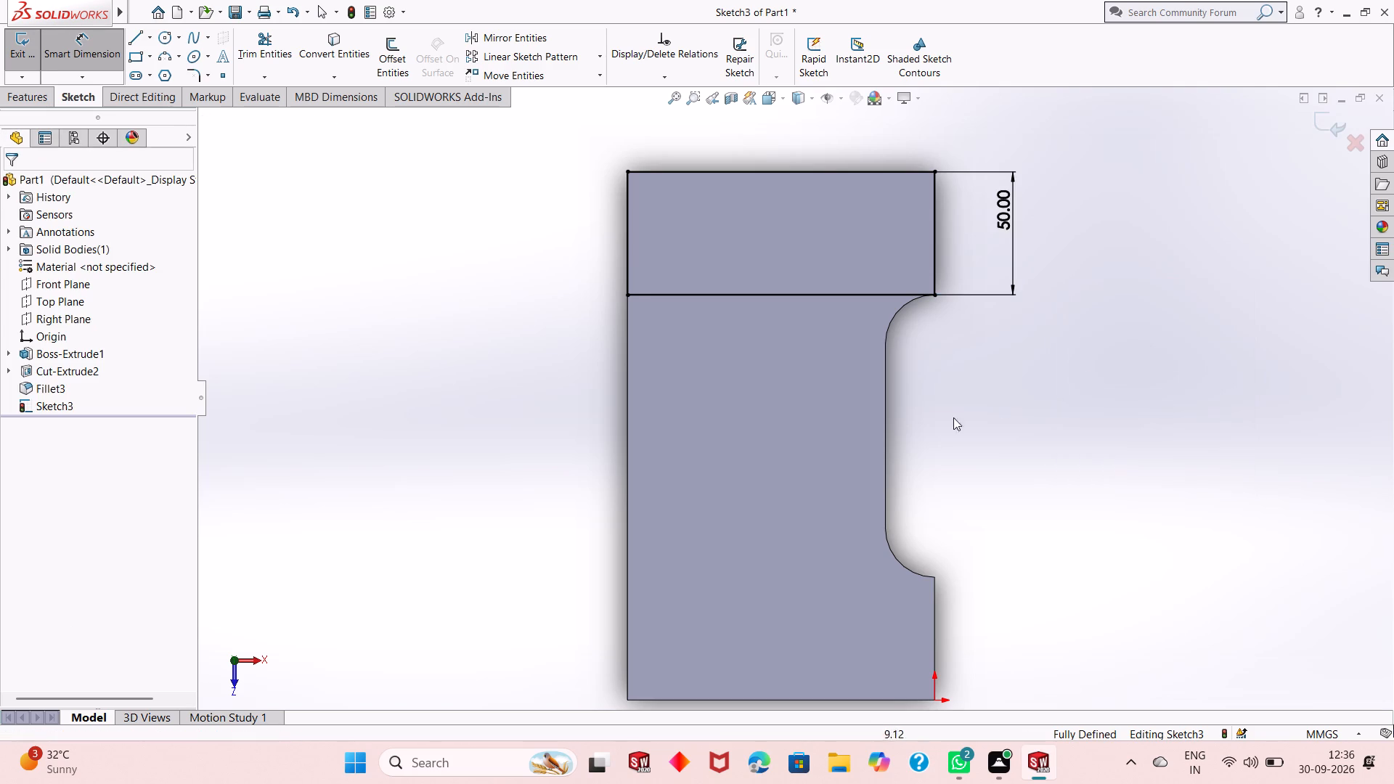
# Set up an Extruded Boss/Base of the rectangle, Blind and upward from the top face, with a depth of 80 mm.
pyautogui.scroll(-1, 773, 398)
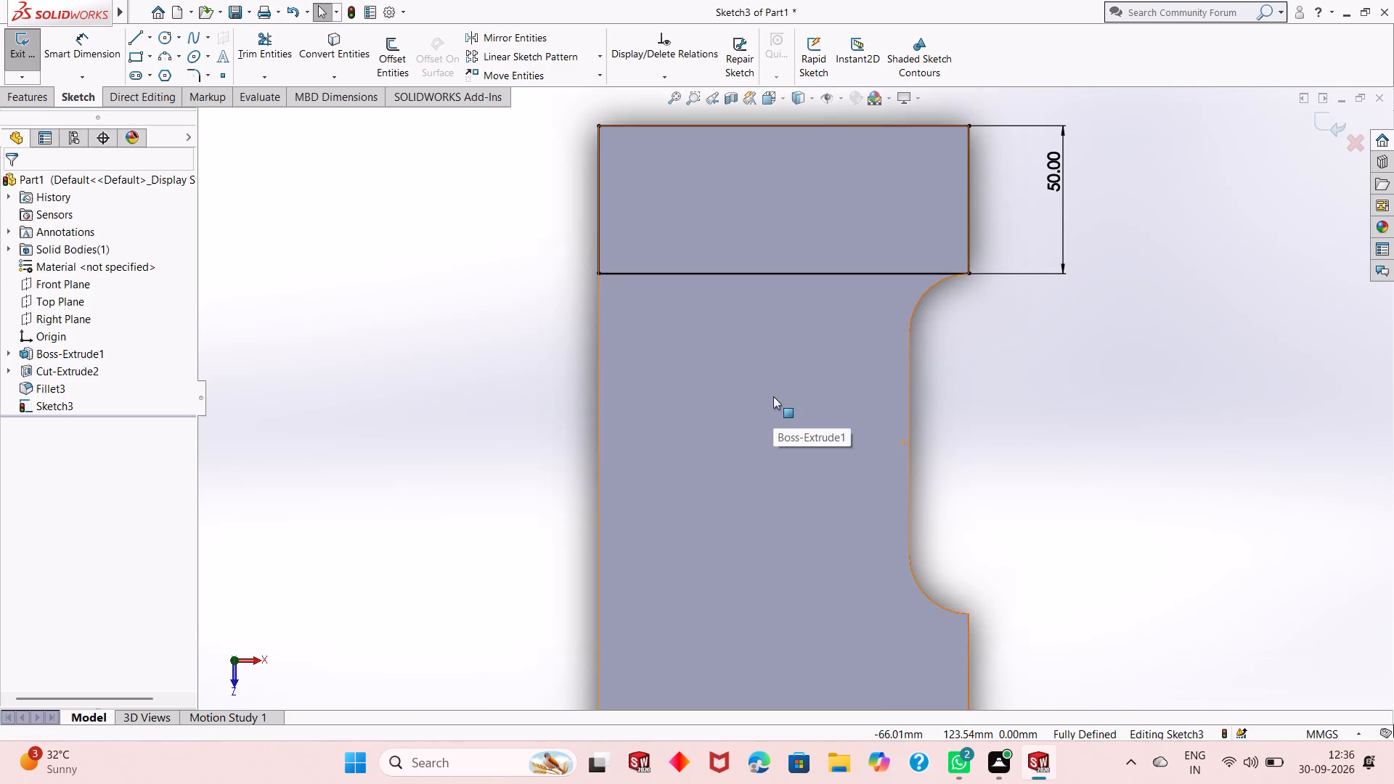
pyautogui.scroll(2, 773, 396)
pyautogui.moveTo(780, 505); pyautogui.dragTo(770, 249, button='middle')
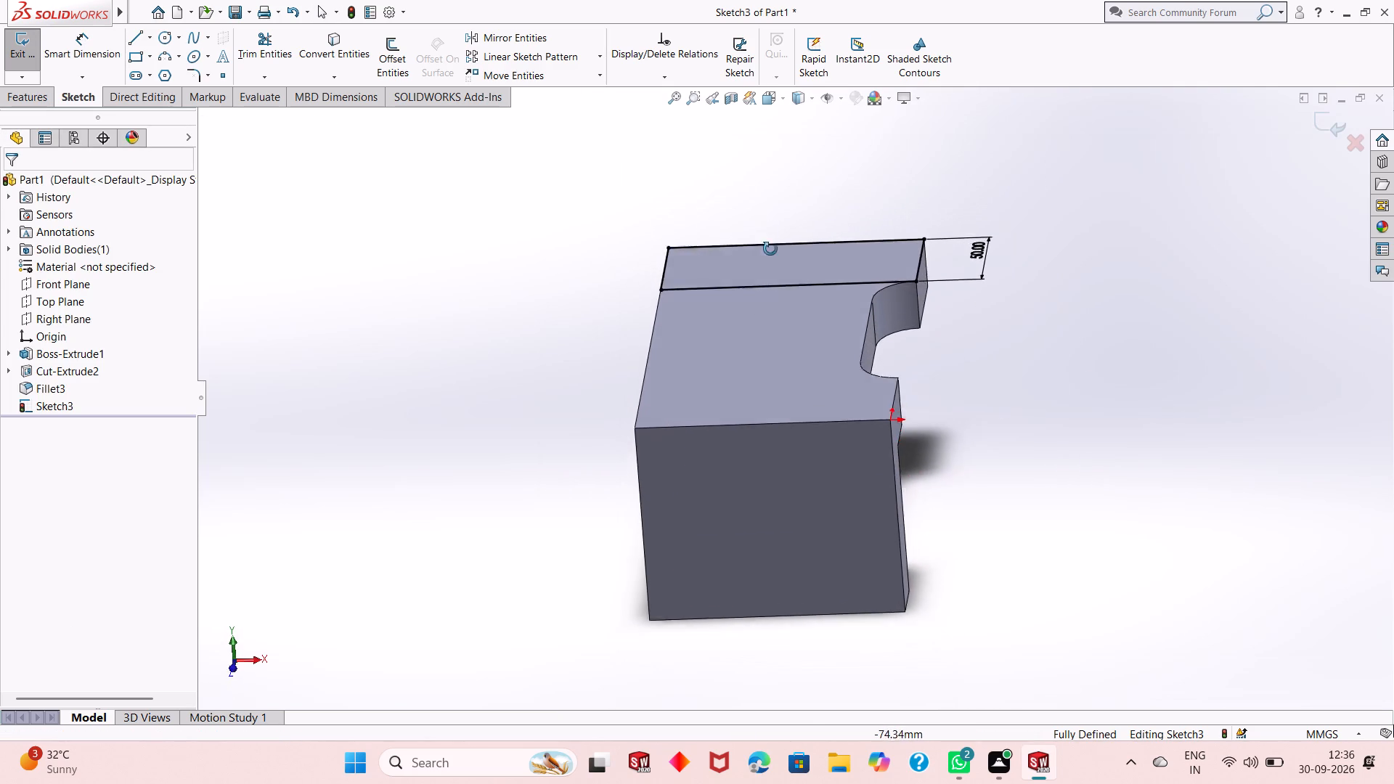
pyautogui.moveTo(770, 249); pyautogui.dragTo(611, 291, button='middle')
pyautogui.scroll(1, 659, 293)
pyautogui.scroll(-2, 868, 293)
pyautogui.click(30, 101)
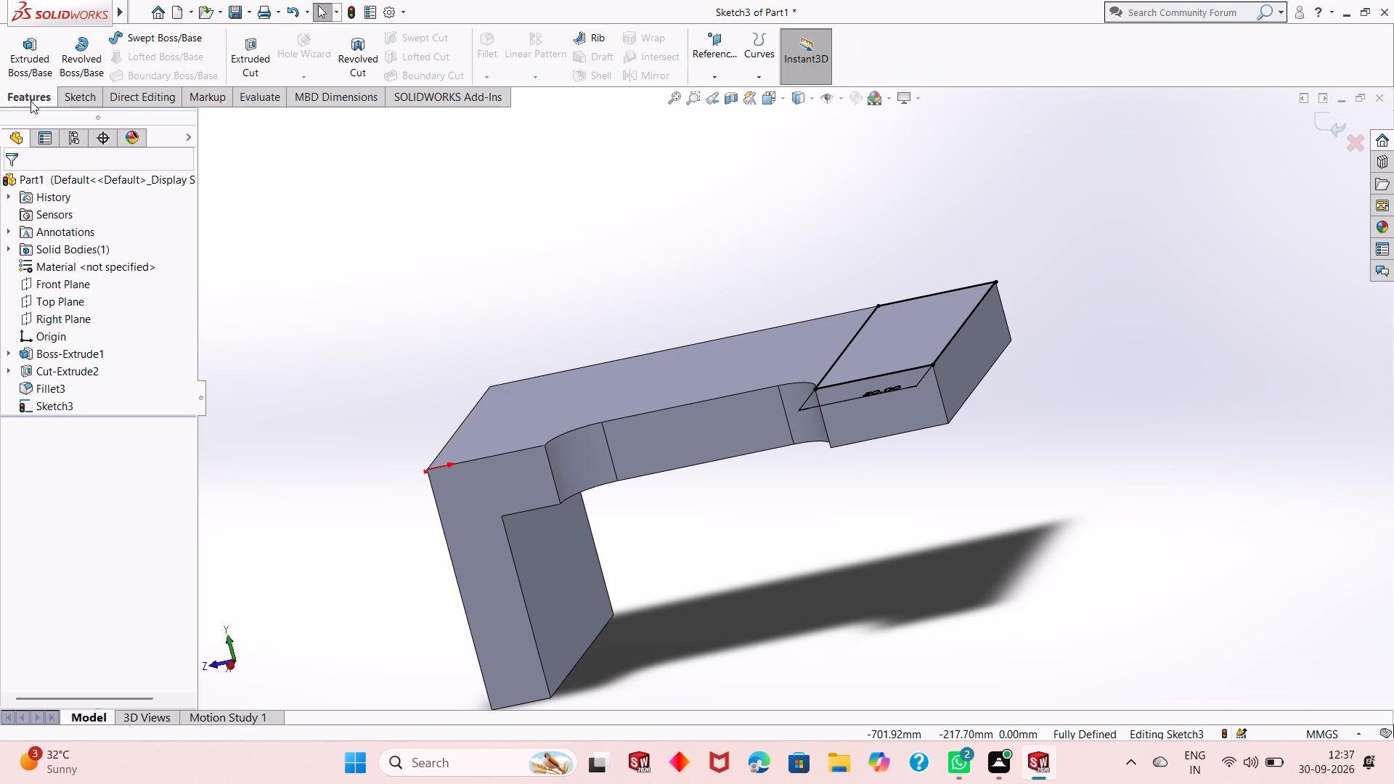
pyautogui.click(44, 62)
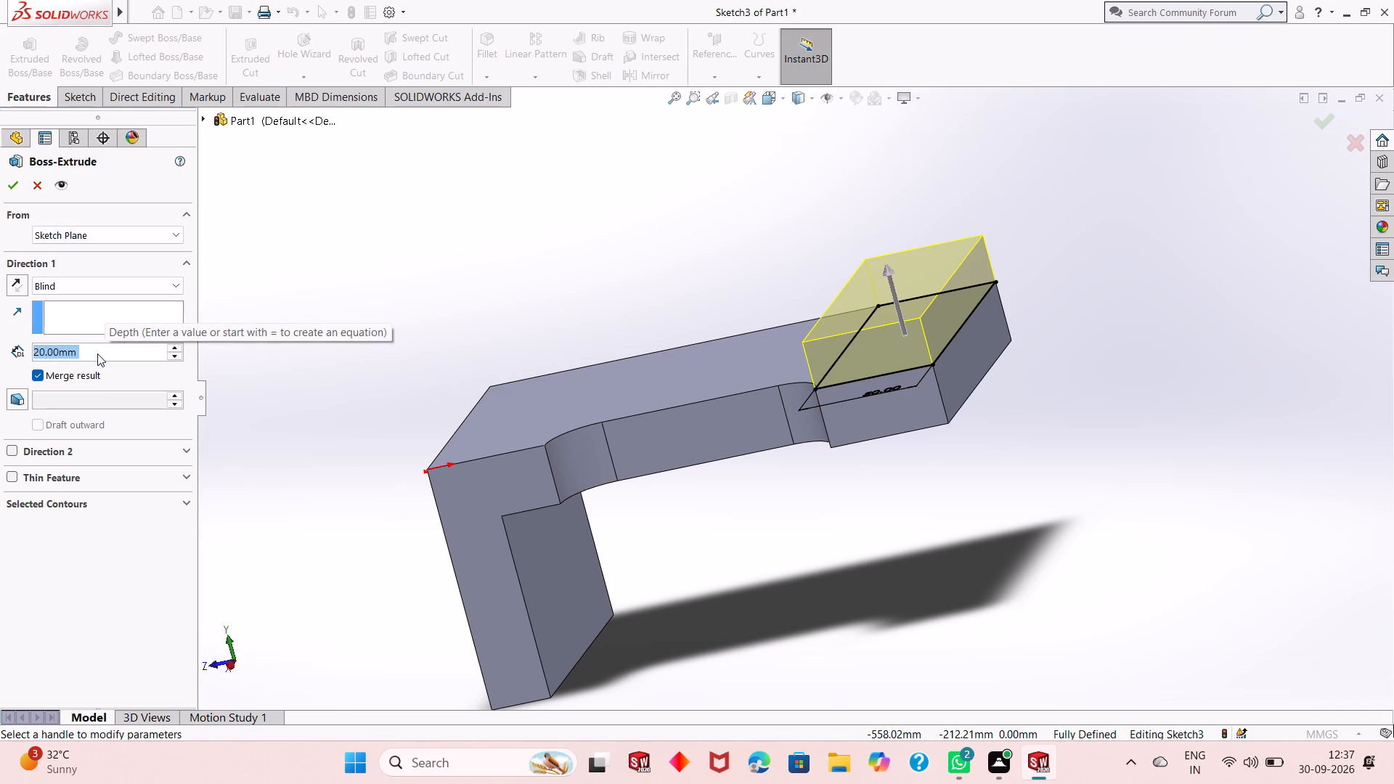
pyautogui.write('80')
pyautogui.press('Return')
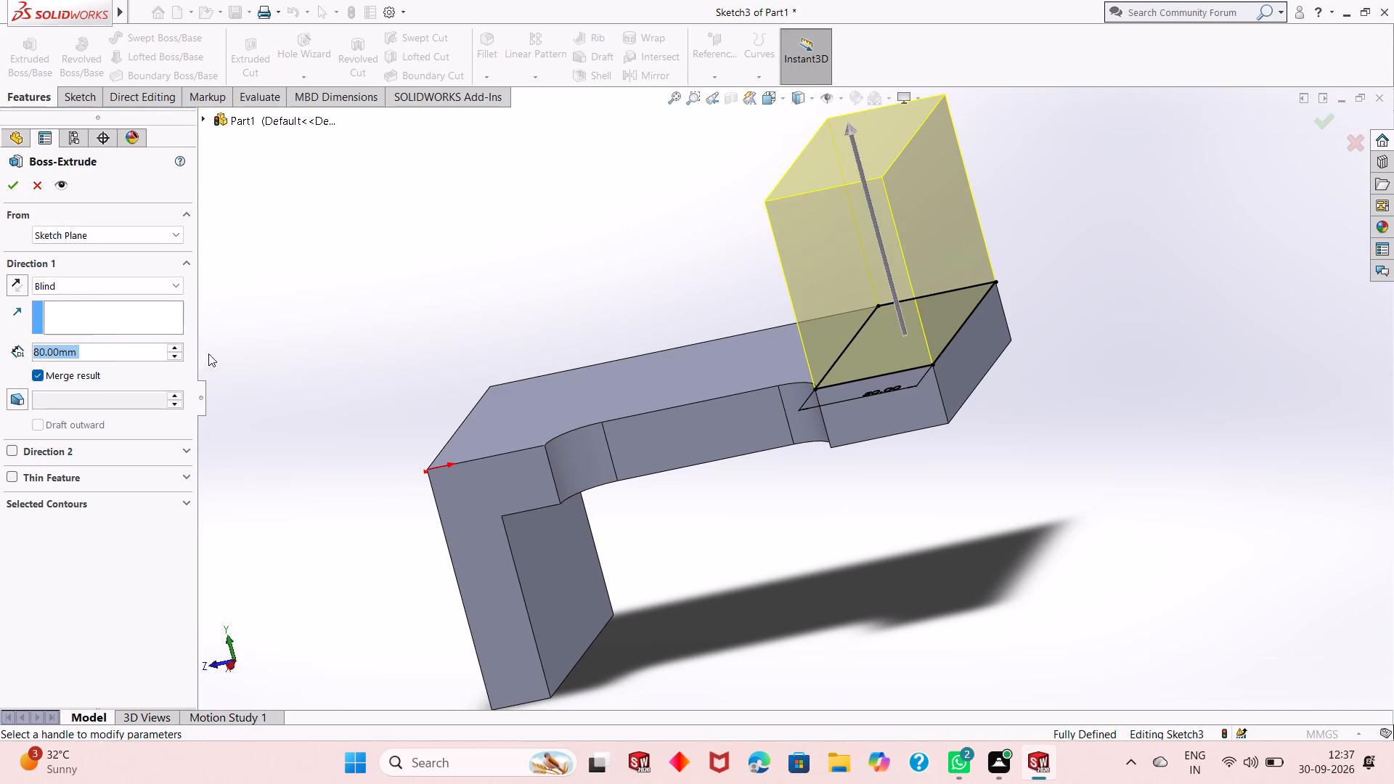
# Examine the extrusion preview of the upright block against the notch and the inverted-L body, close up and from several angles.
pyautogui.scroll(1, 680, 422)
pyautogui.moveTo(843, 464); pyautogui.dragTo(863, 481, button='middle')
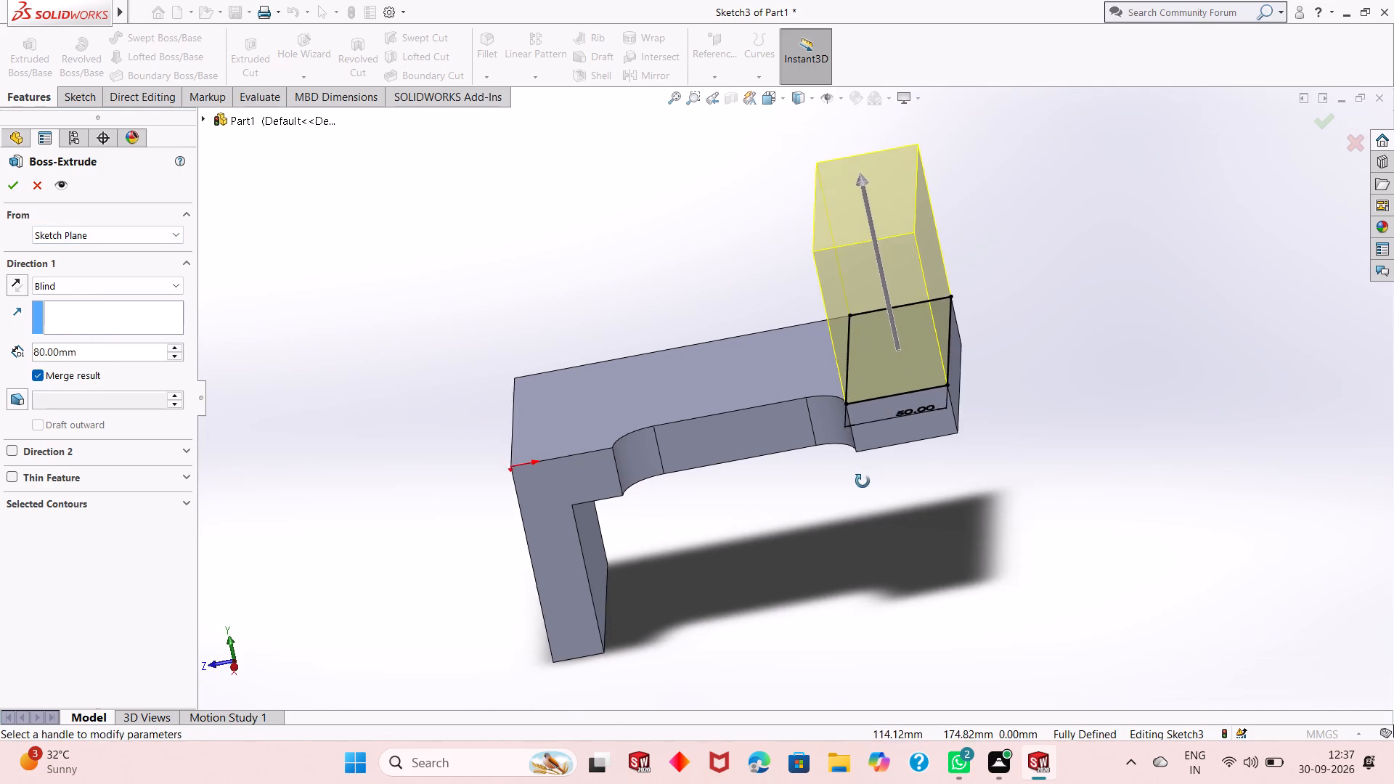
pyautogui.moveTo(863, 481); pyautogui.dragTo(913, 404, button='middle')
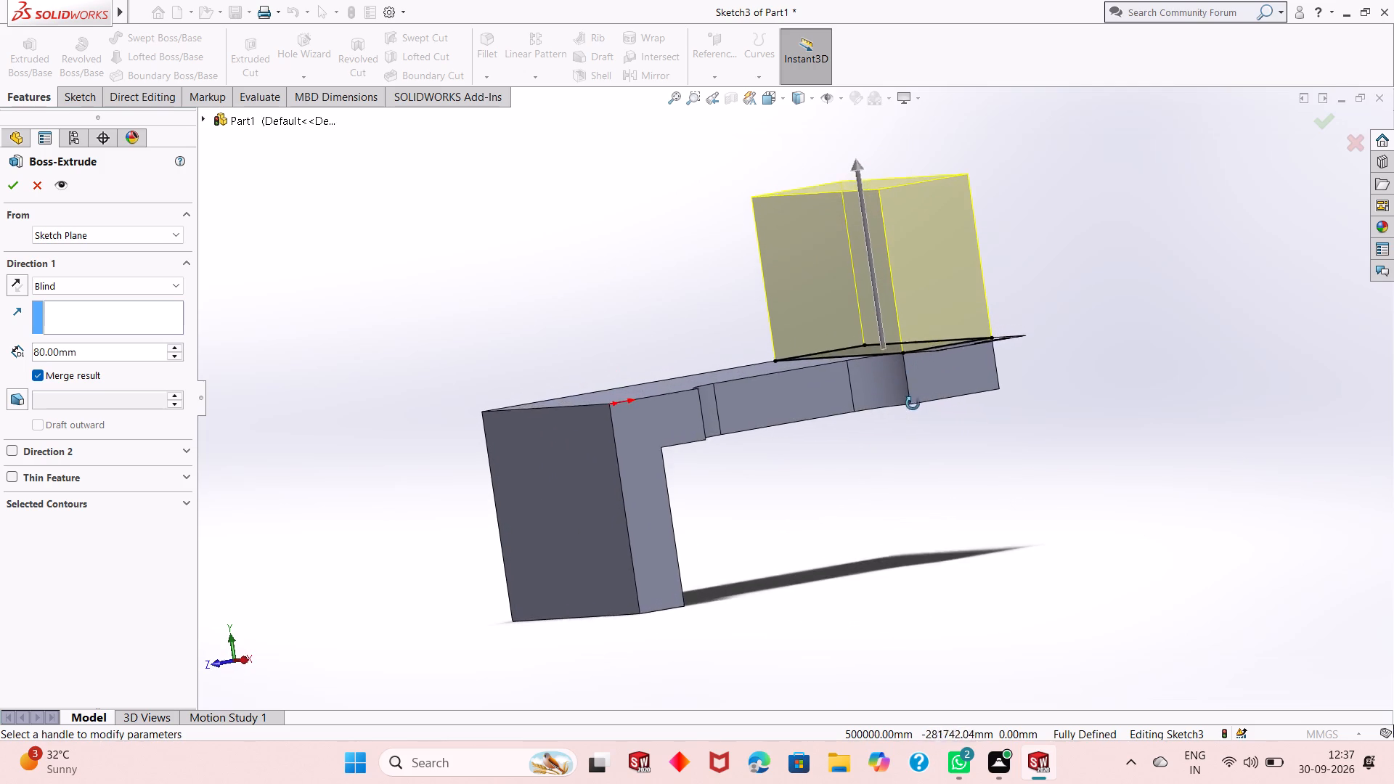
pyautogui.moveTo(913, 404); pyautogui.dragTo(913, 455, button='middle')
pyautogui.scroll(-2, 872, 145)
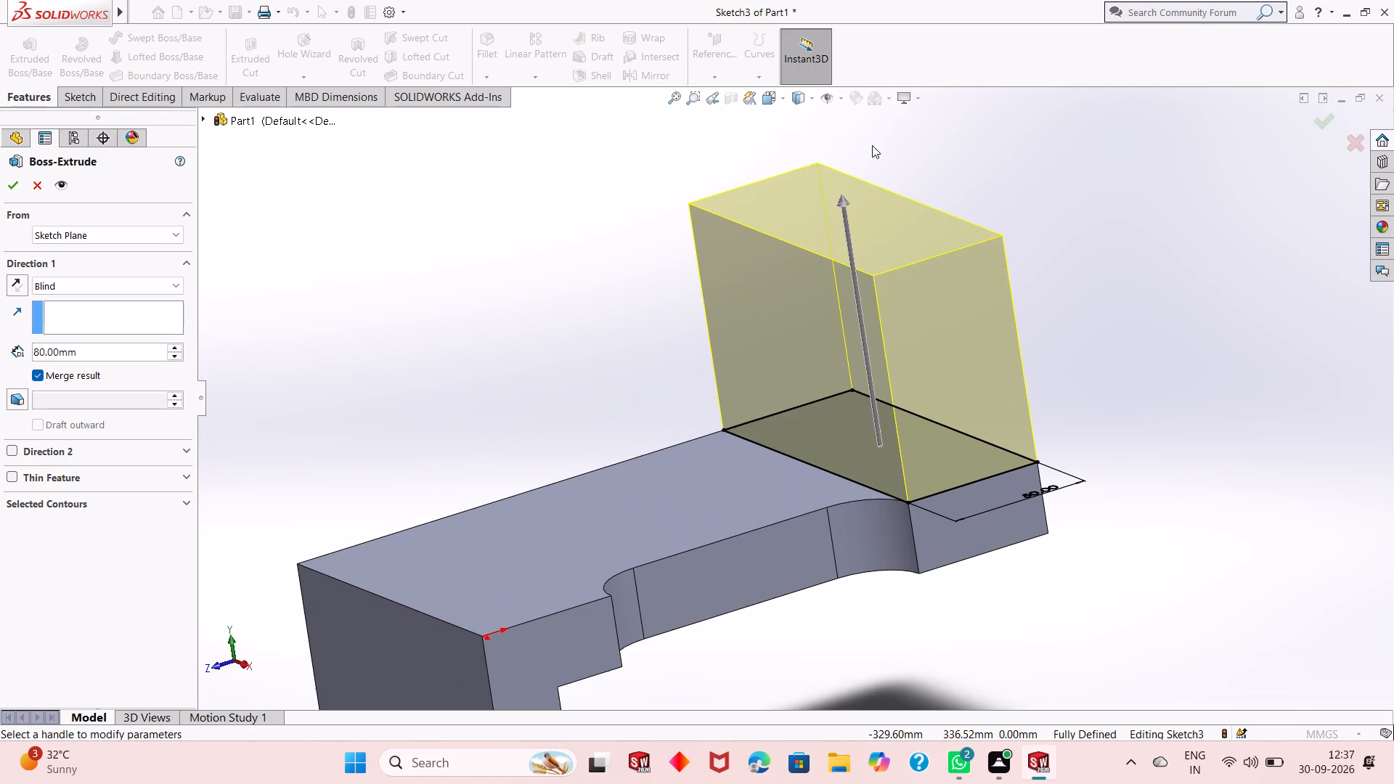
pyautogui.scroll(-3, 846, 339)
pyautogui.scroll(1, 843, 395)
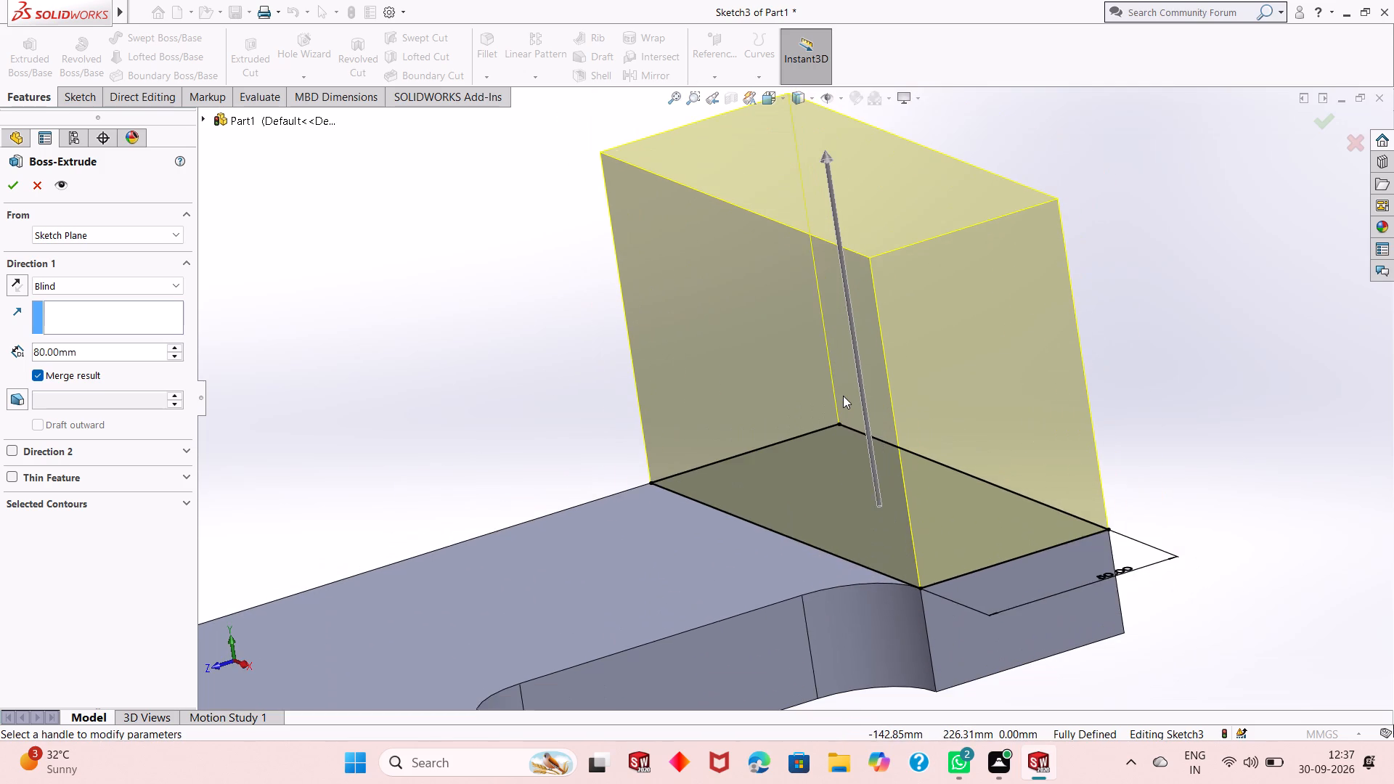
pyautogui.scroll(2, 843, 396)
pyautogui.scroll(-1, 760, 401)
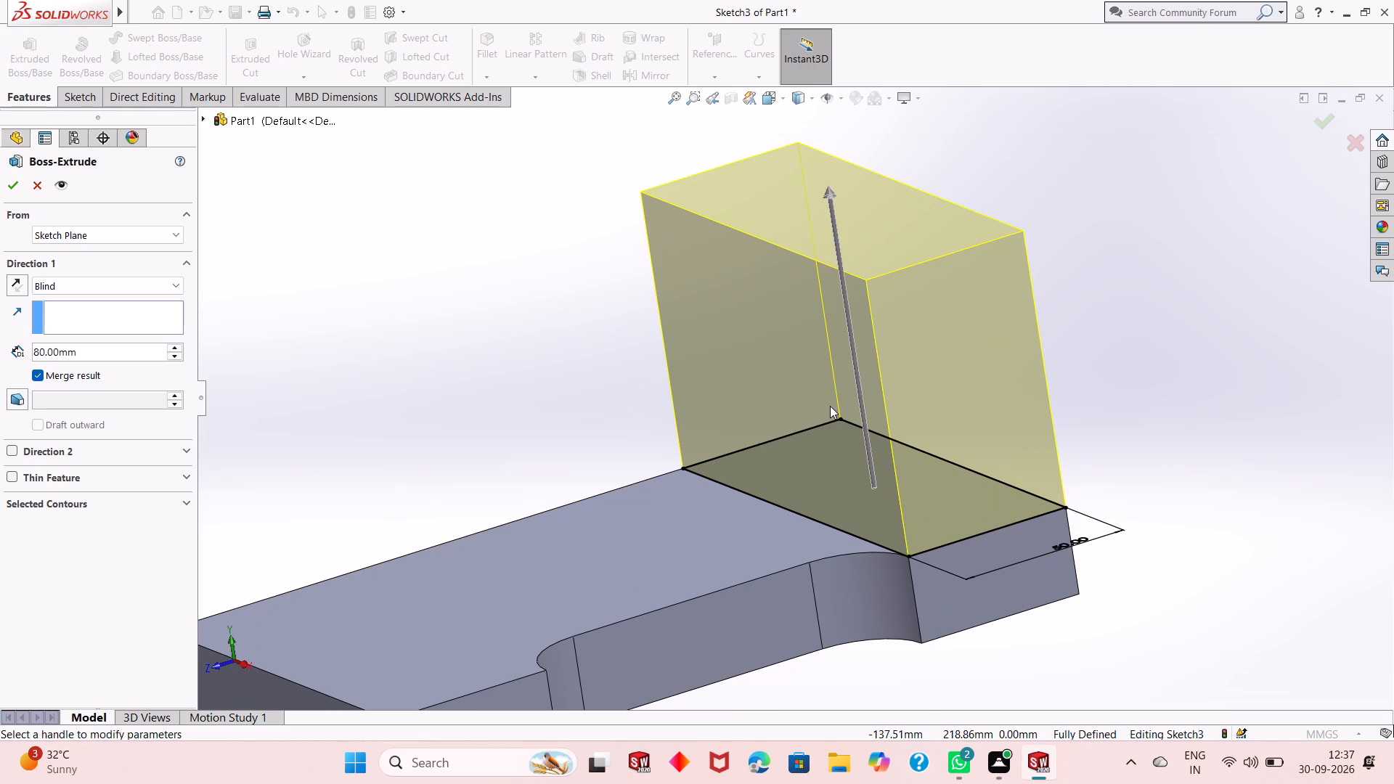
pyautogui.scroll(1, 833, 409)
pyautogui.scroll(-2, 833, 409)
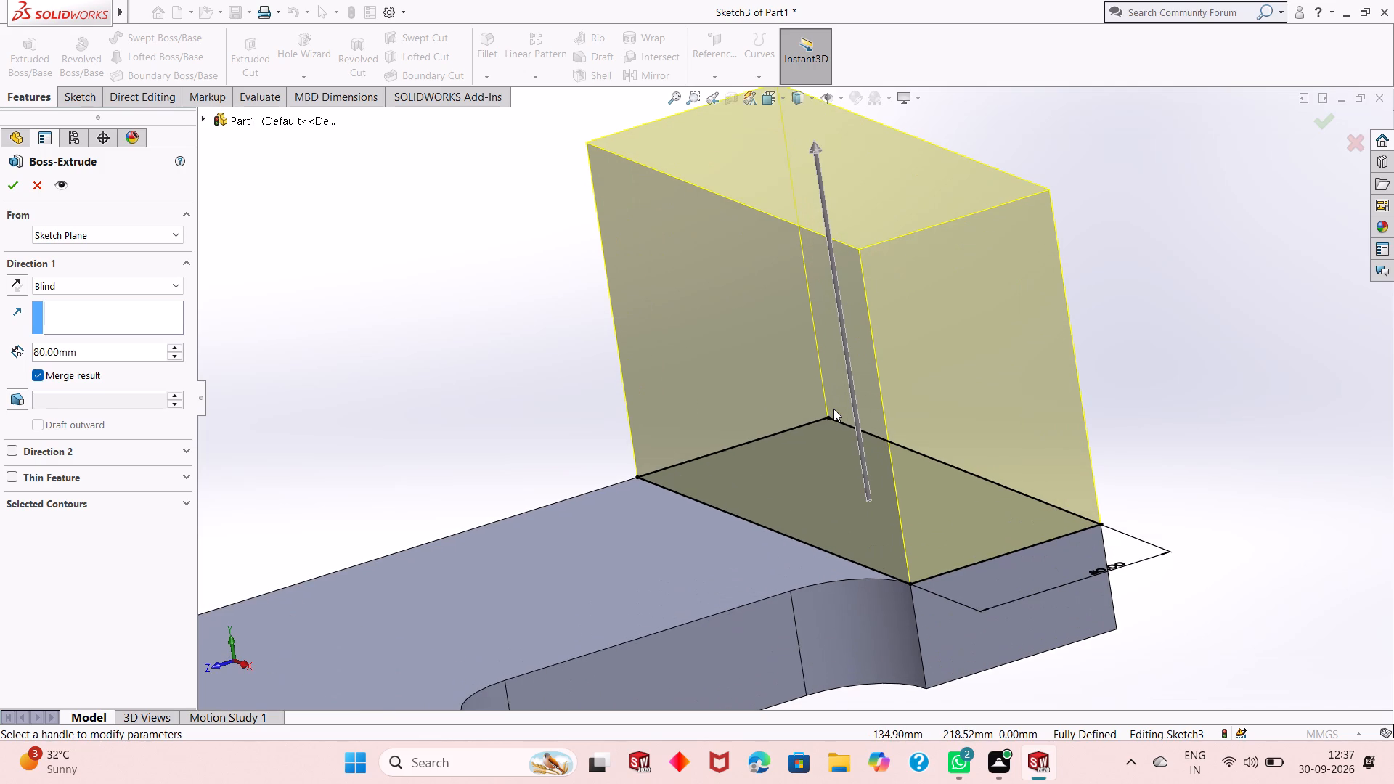
pyautogui.scroll(1, 823, 409)
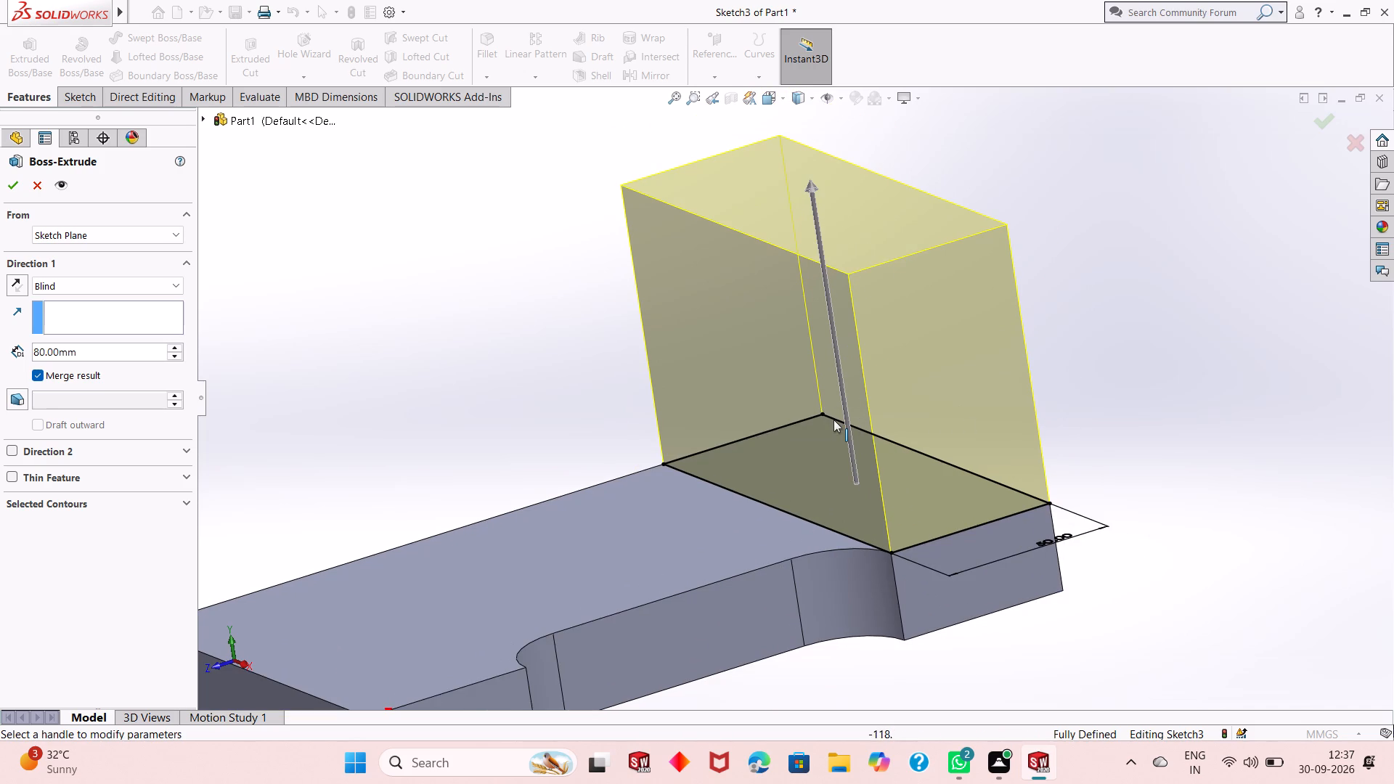
pyautogui.scroll(-1, 833, 420)
pyautogui.scroll(1, 833, 420)
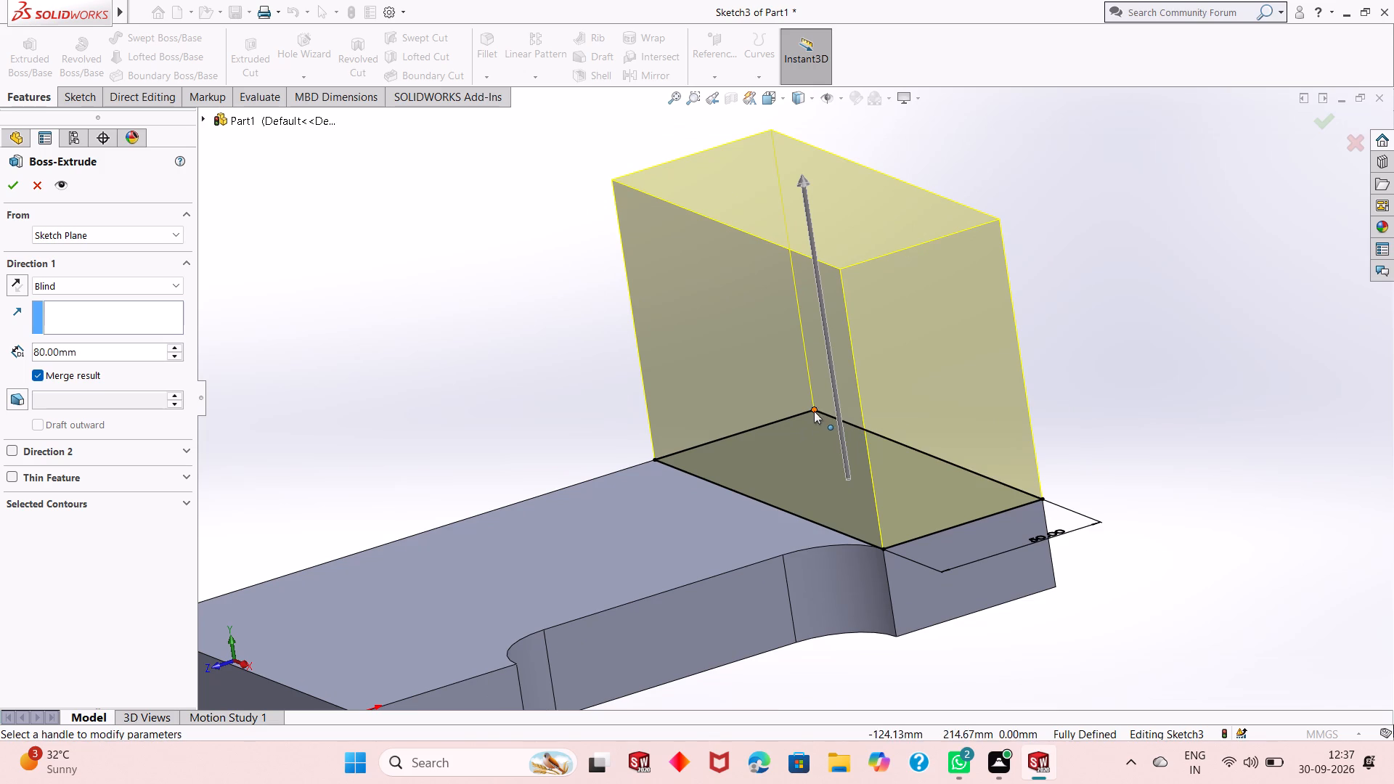
pyautogui.scroll(2, 903, 452)
pyautogui.scroll(-1, 762, 420)
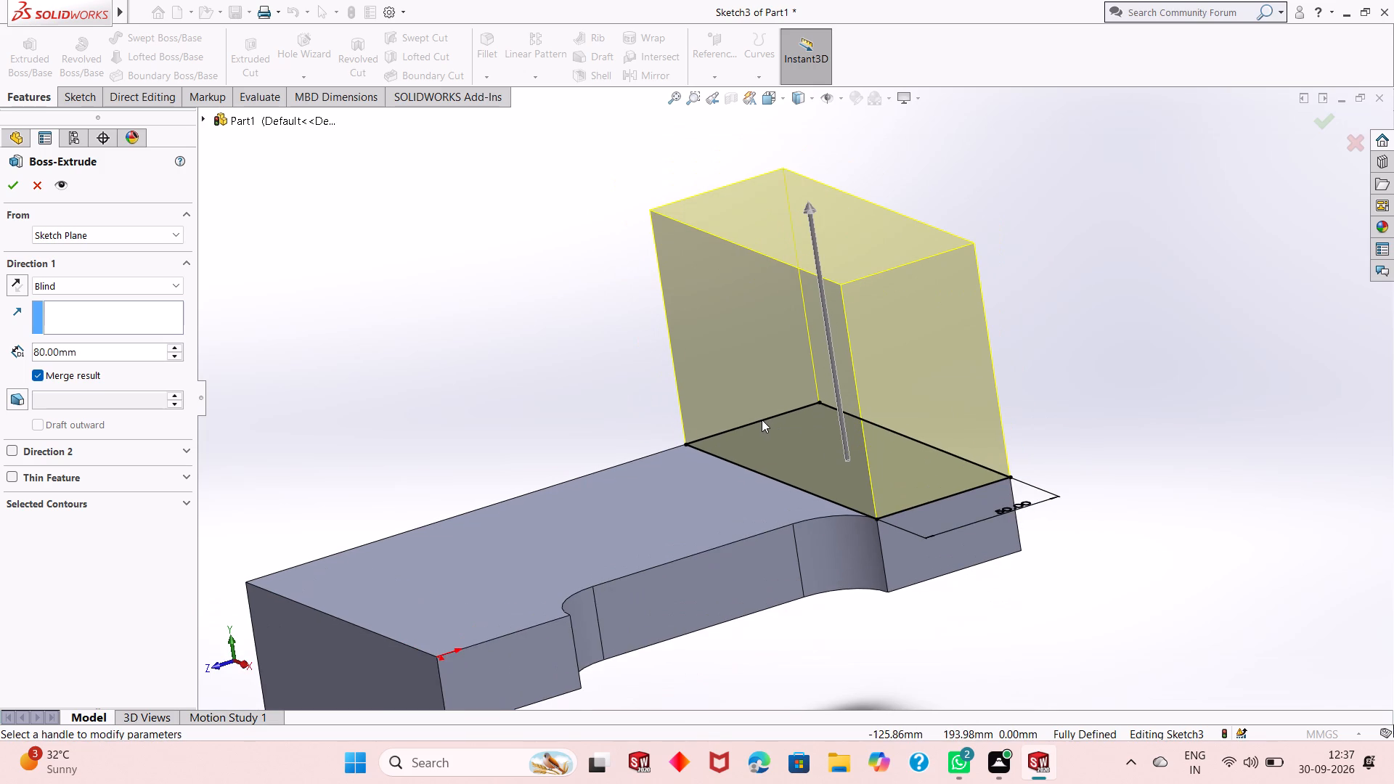
pyautogui.scroll(-2, 762, 420)
pyautogui.scroll(3, 815, 427)
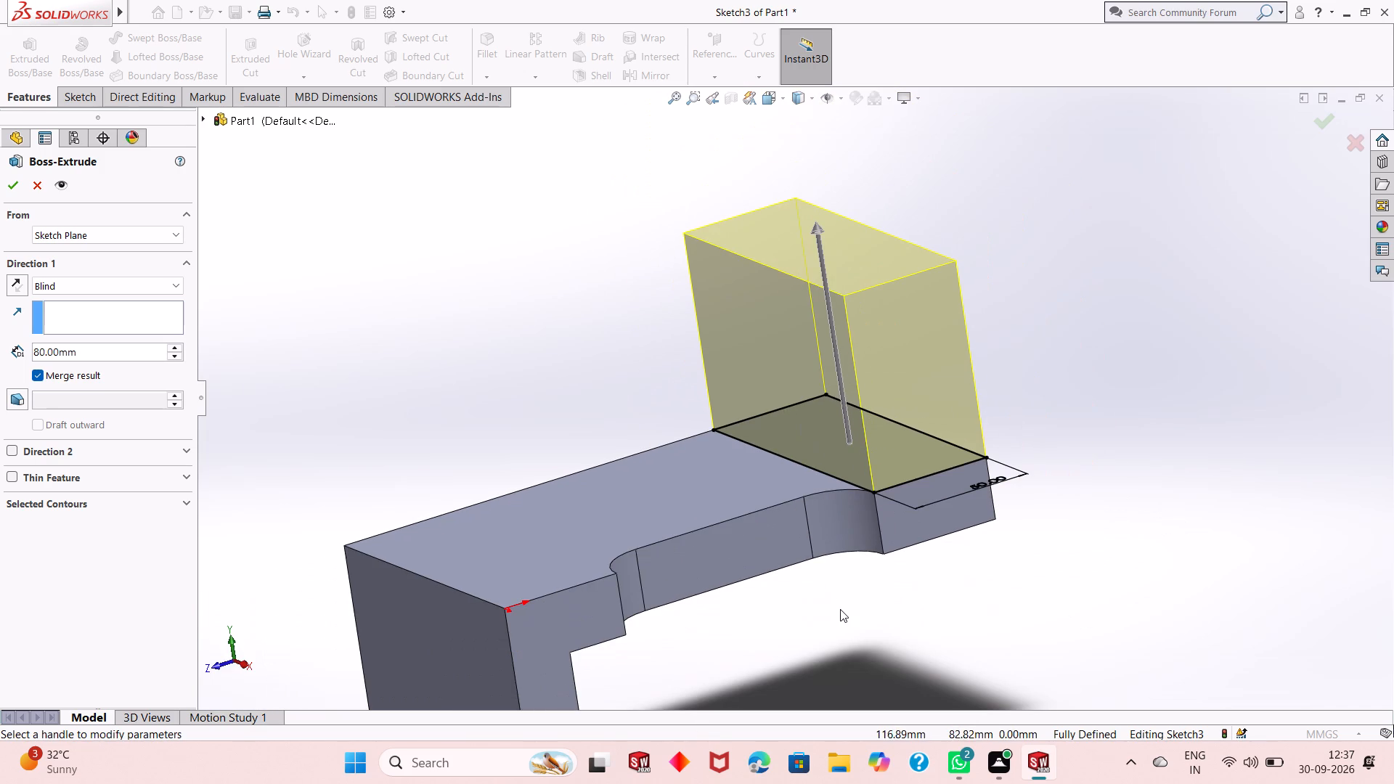
pyautogui.moveTo(842, 612); pyautogui.dragTo(861, 576, button='middle')
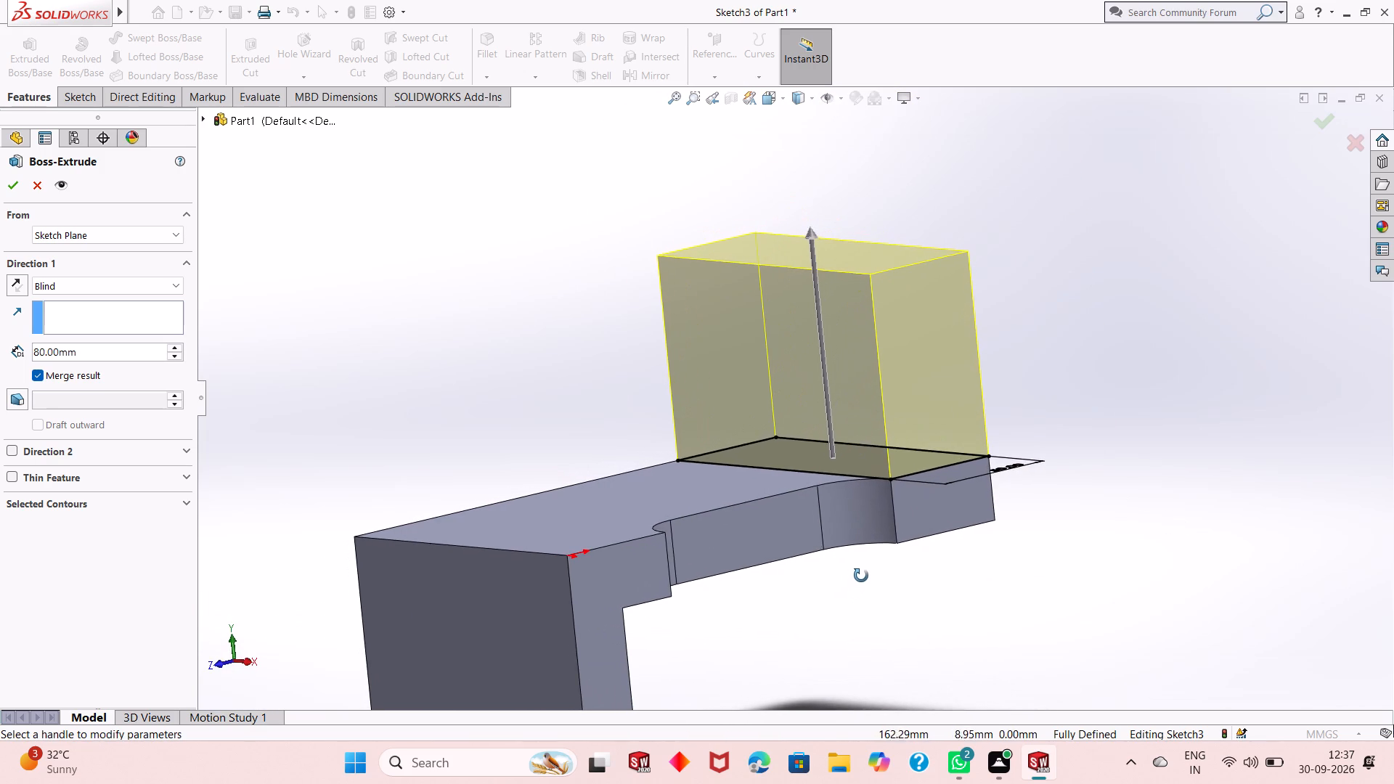
pyautogui.moveTo(861, 576); pyautogui.dragTo(763, 633, button='middle')
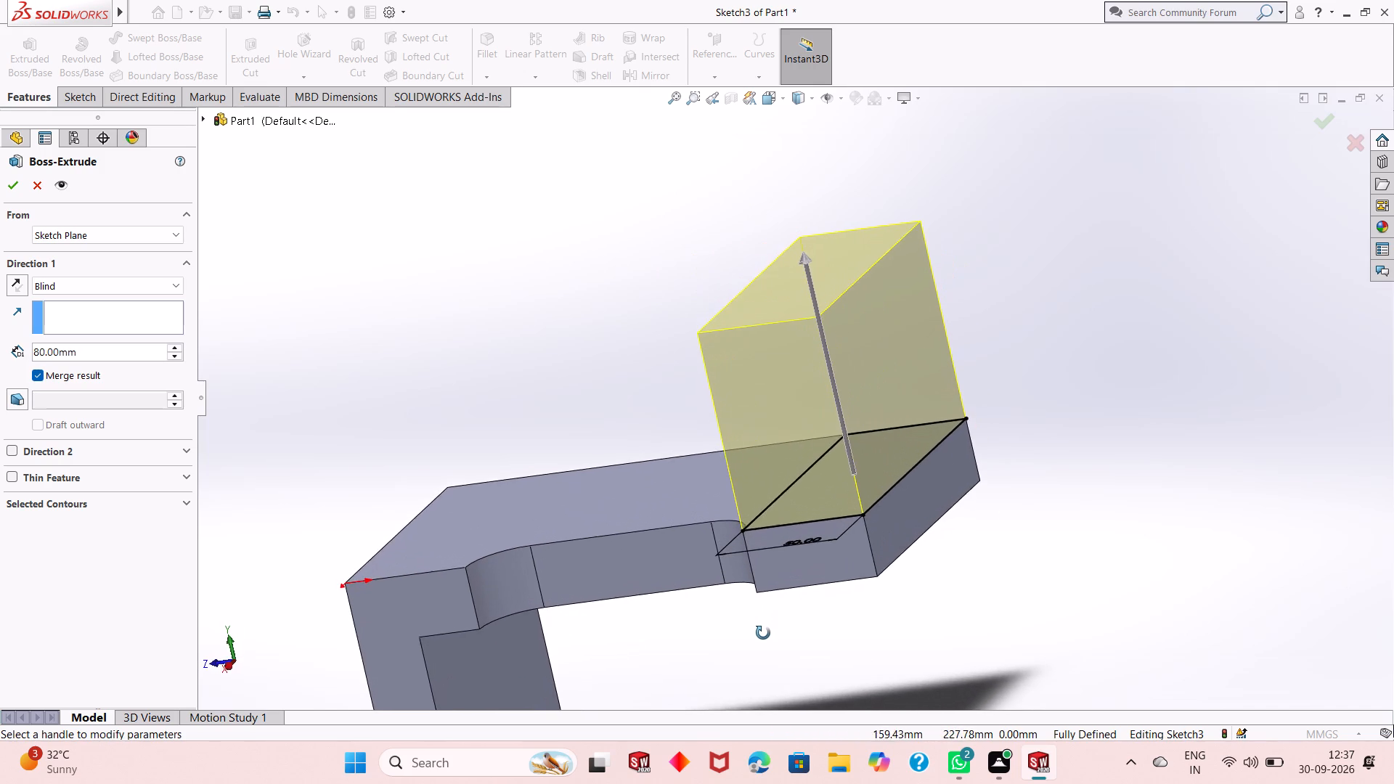
pyautogui.moveTo(763, 633); pyautogui.dragTo(832, 580, button='middle')
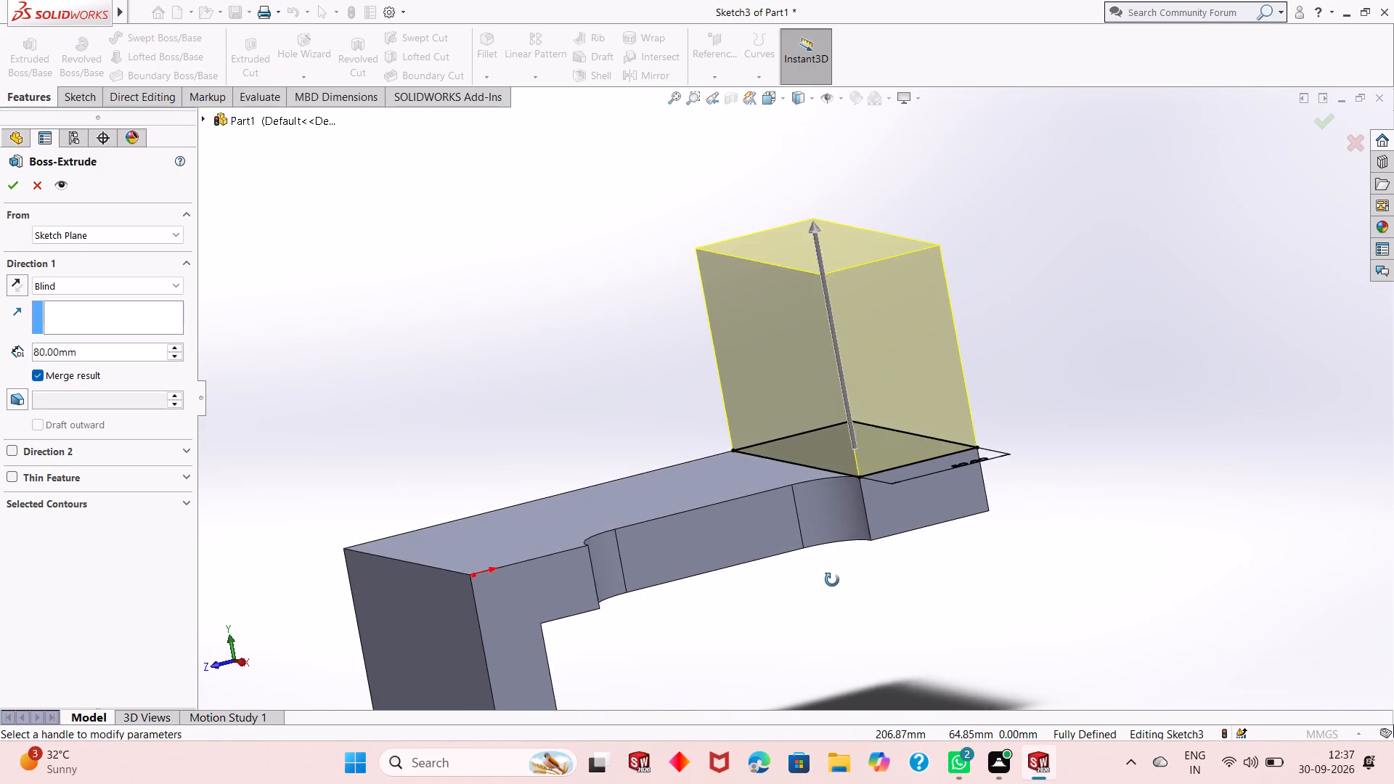
pyautogui.moveTo(832, 580); pyautogui.dragTo(995, 523, button='middle')
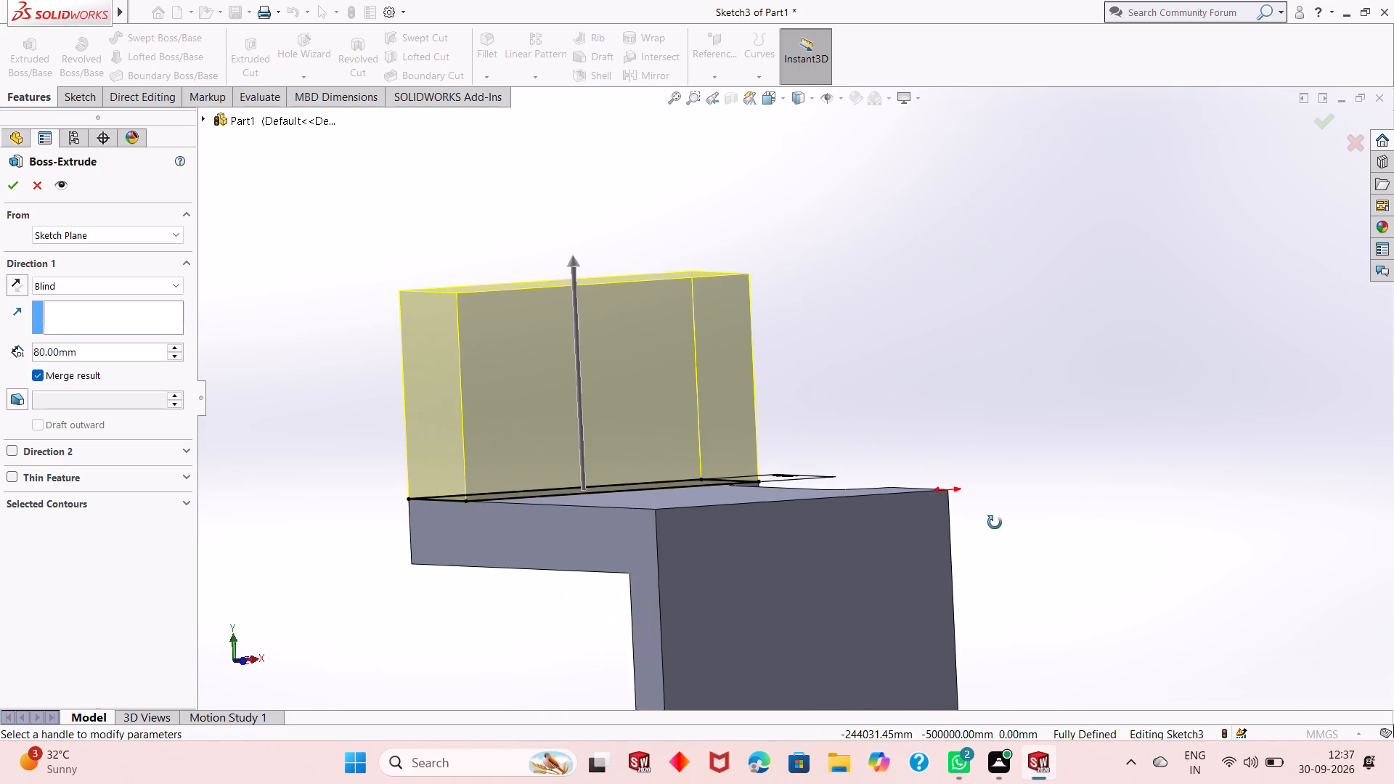
pyautogui.moveTo(995, 523); pyautogui.dragTo(795, 475, button='middle')
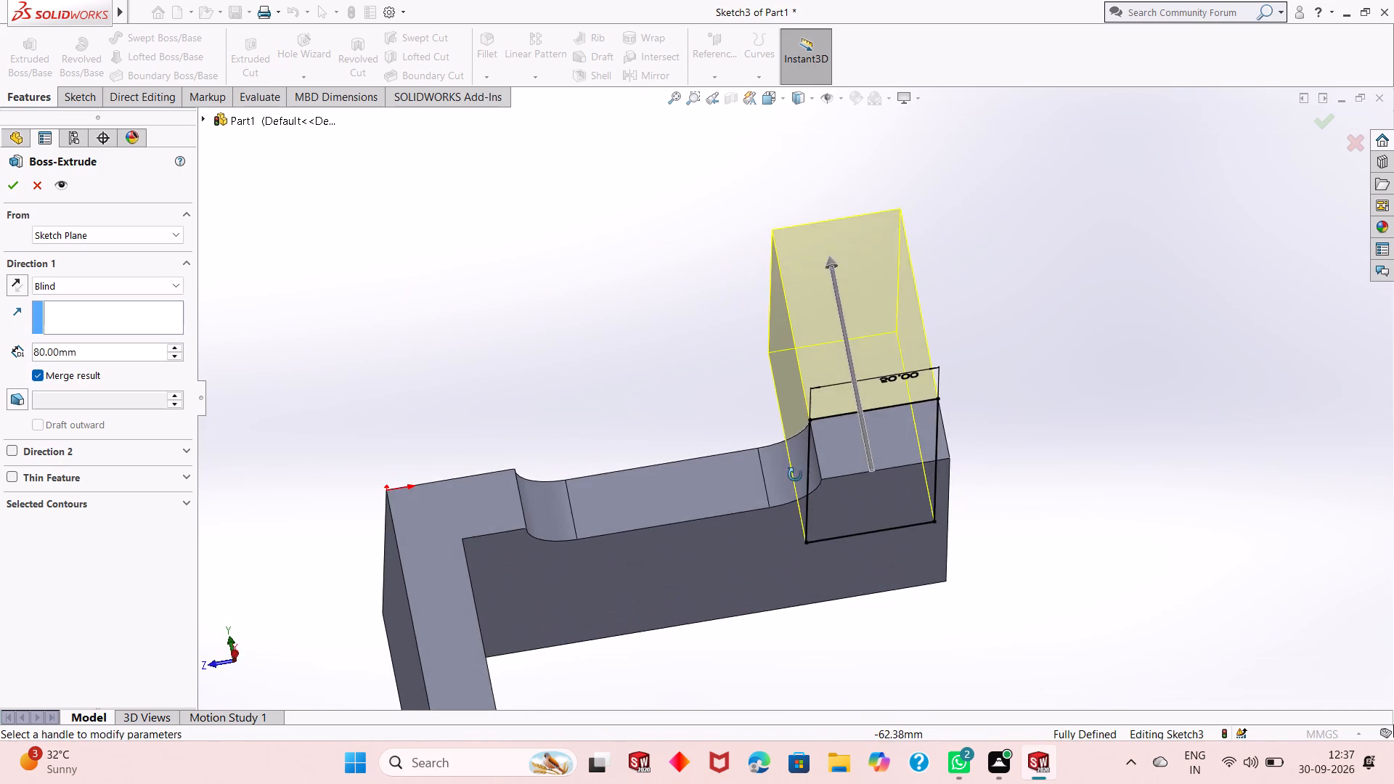
pyautogui.moveTo(795, 475); pyautogui.dragTo(818, 633, button='middle')
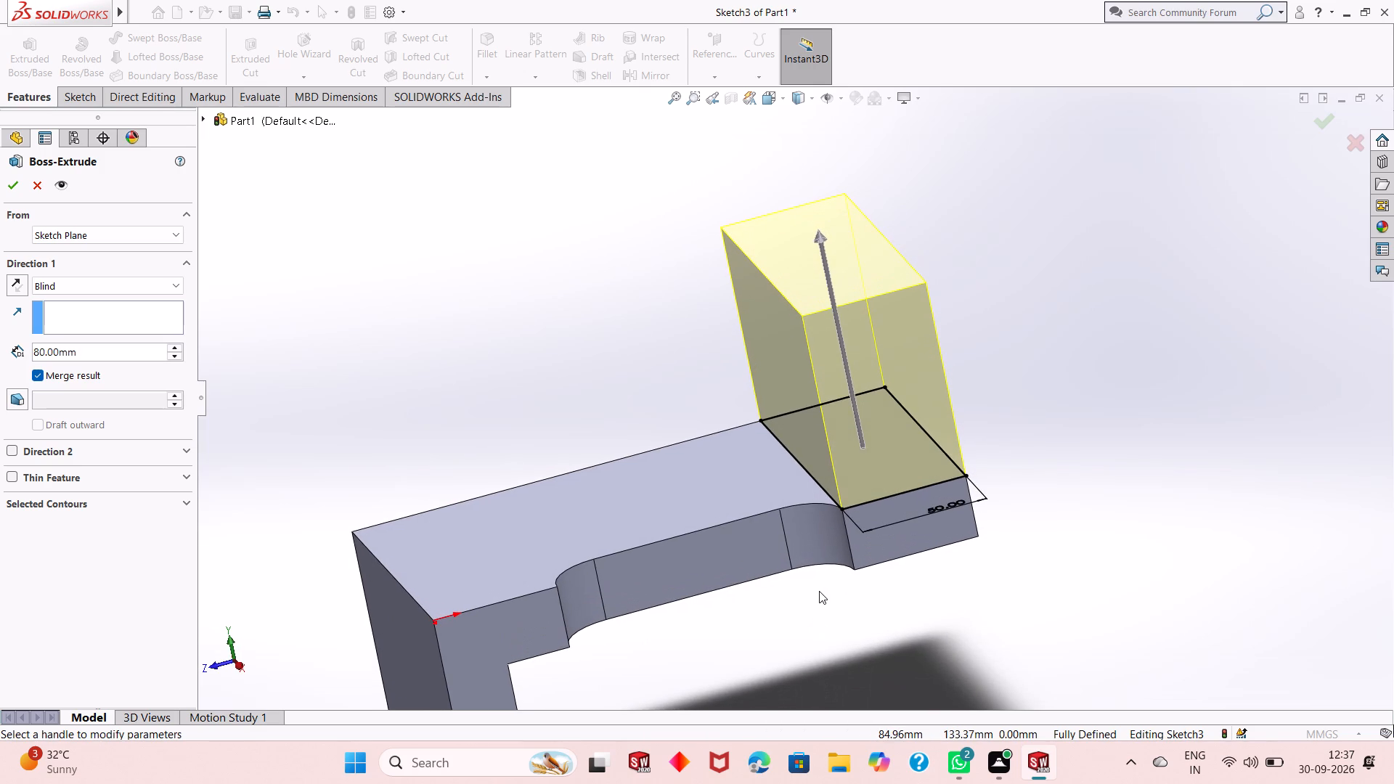
pyautogui.scroll(3, 794, 563)
pyautogui.scroll(-1, 772, 464)
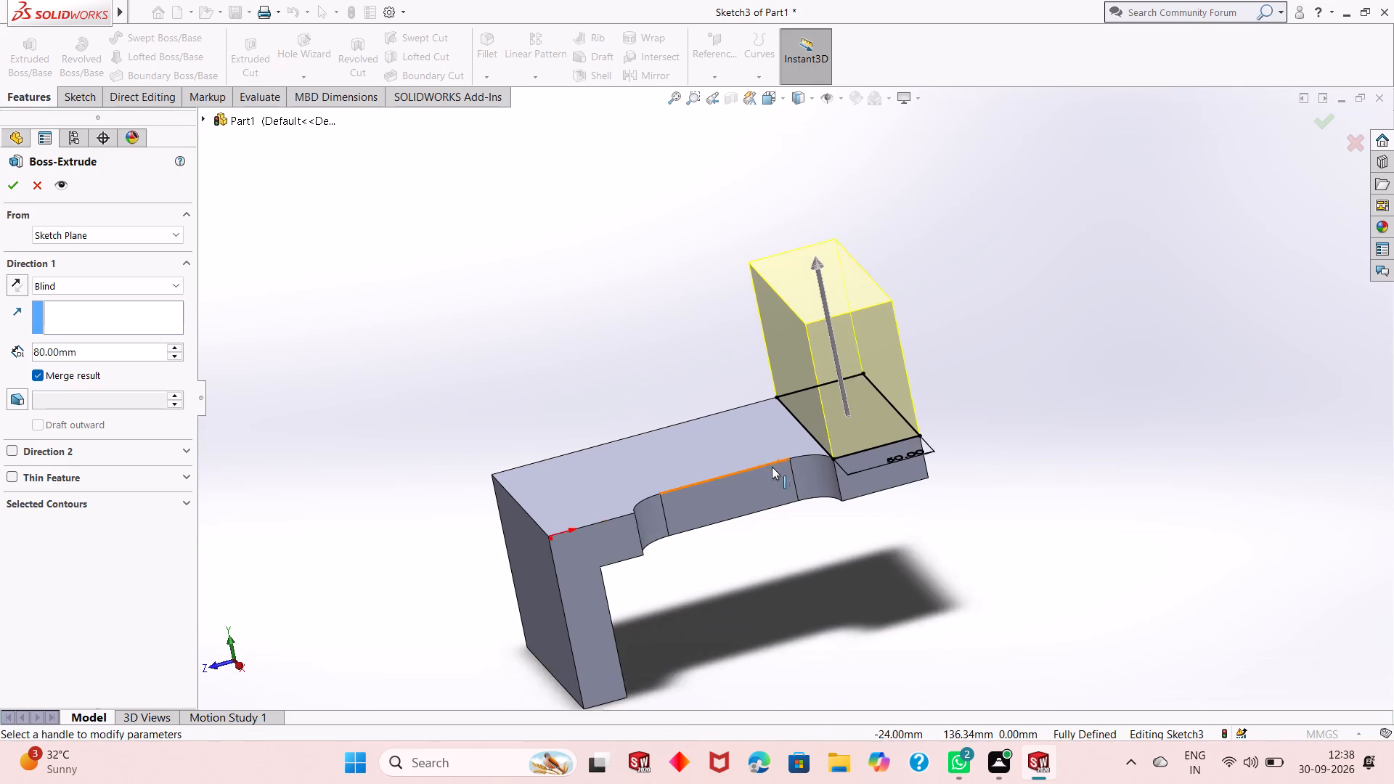
pyautogui.scroll(-1, 772, 467)
pyautogui.scroll(-1, 815, 398)
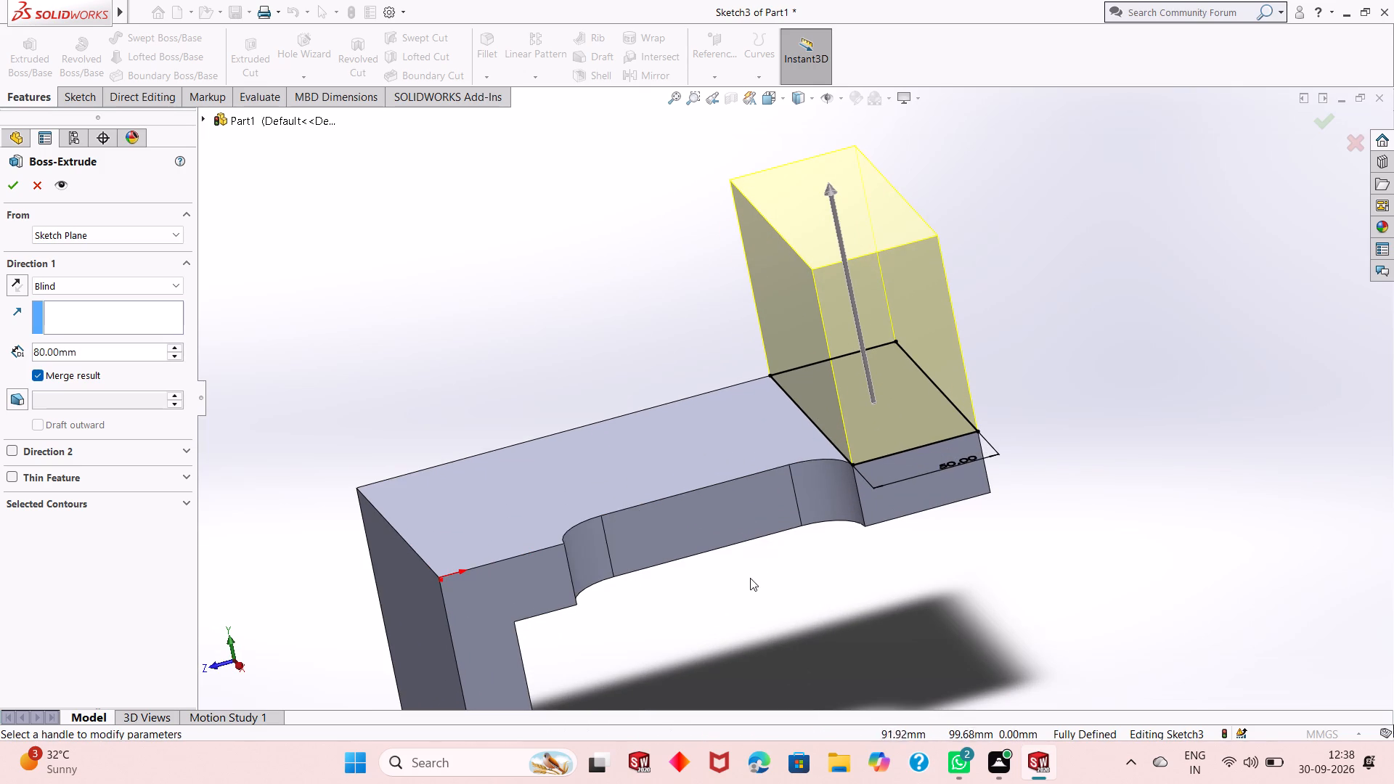
pyautogui.moveTo(743, 566); pyautogui.dragTo(742, 566, button='middle')
pyautogui.moveTo(742, 566); pyautogui.dragTo(772, 555, button='middle')
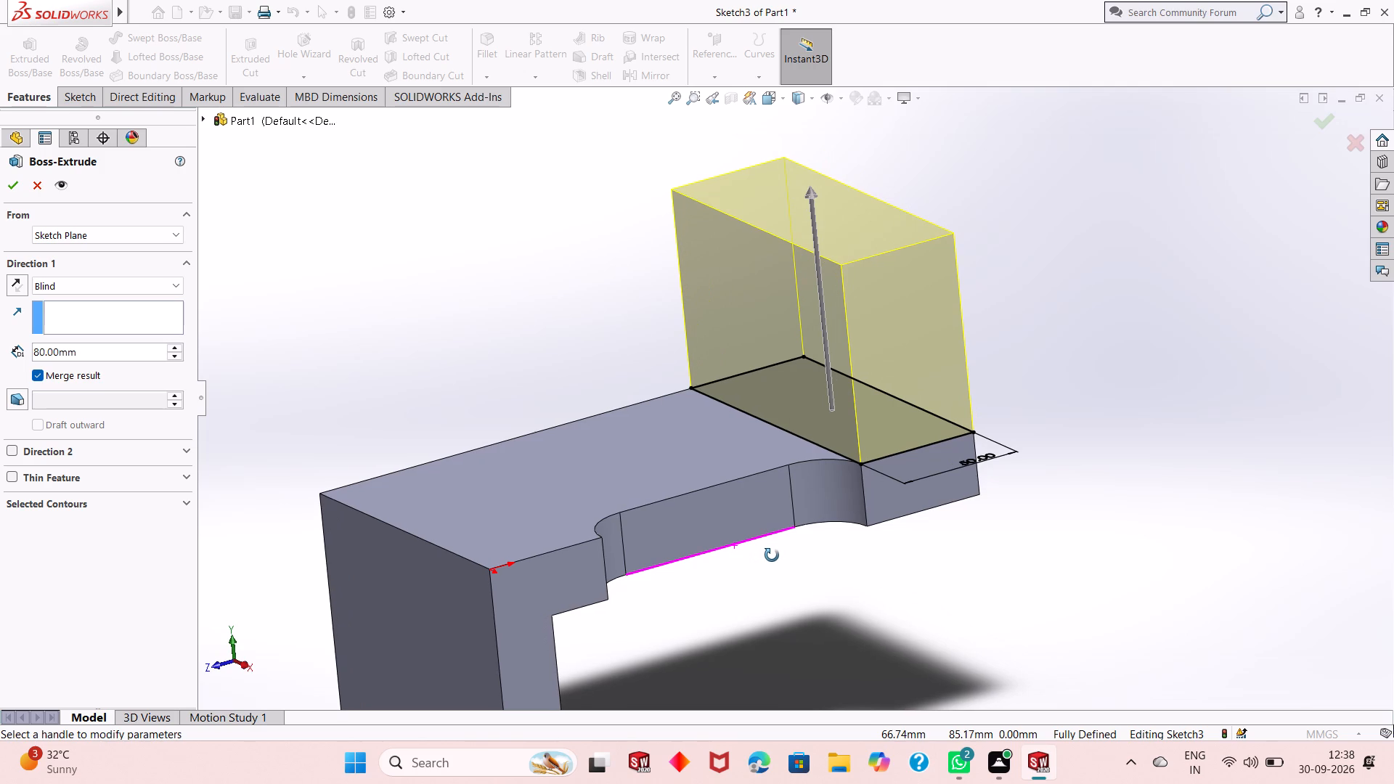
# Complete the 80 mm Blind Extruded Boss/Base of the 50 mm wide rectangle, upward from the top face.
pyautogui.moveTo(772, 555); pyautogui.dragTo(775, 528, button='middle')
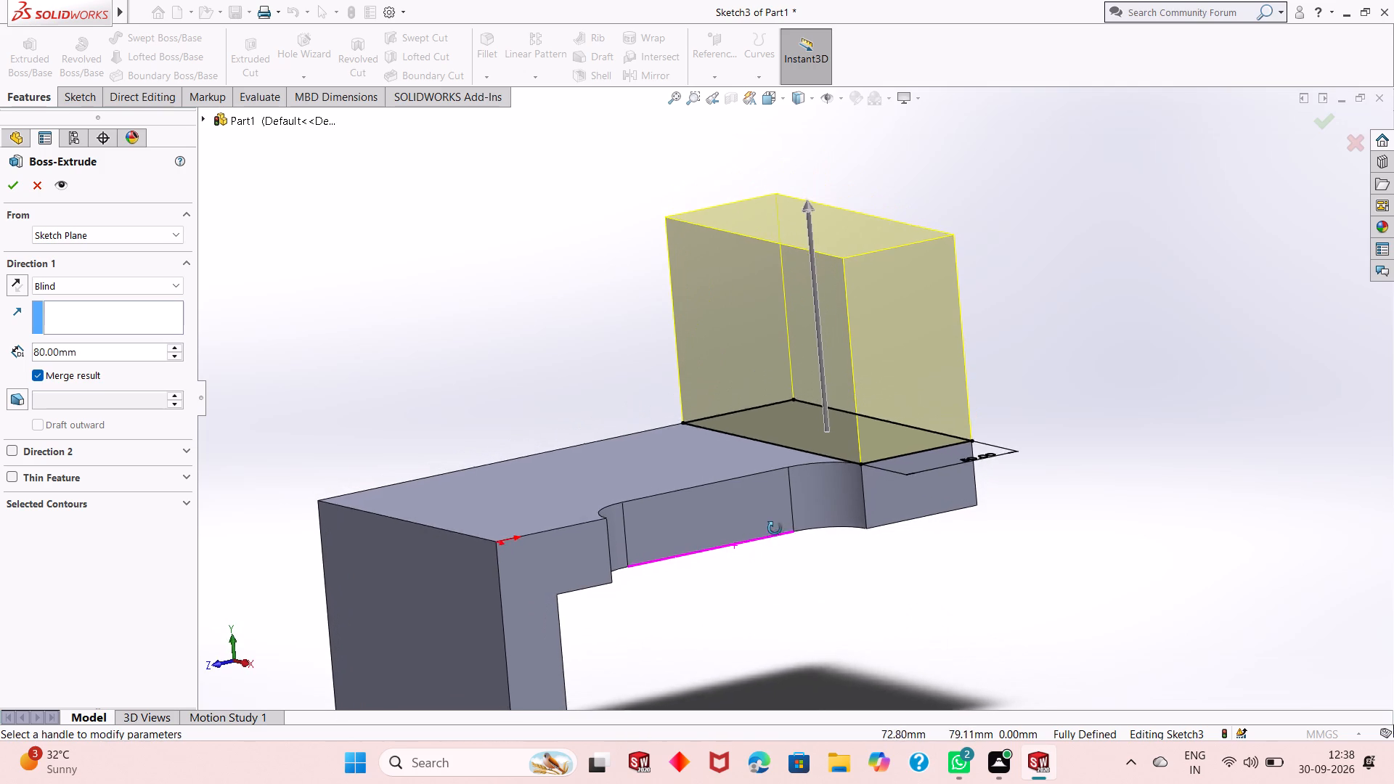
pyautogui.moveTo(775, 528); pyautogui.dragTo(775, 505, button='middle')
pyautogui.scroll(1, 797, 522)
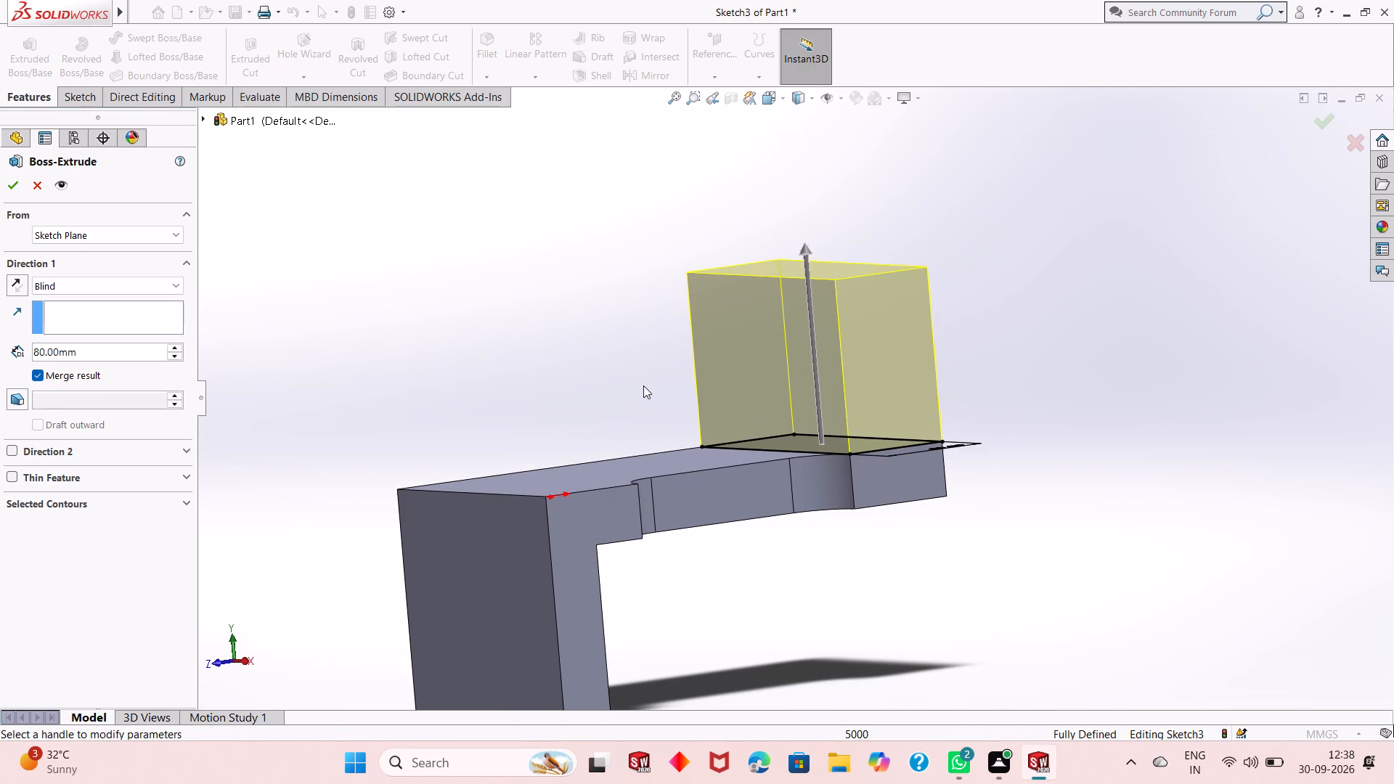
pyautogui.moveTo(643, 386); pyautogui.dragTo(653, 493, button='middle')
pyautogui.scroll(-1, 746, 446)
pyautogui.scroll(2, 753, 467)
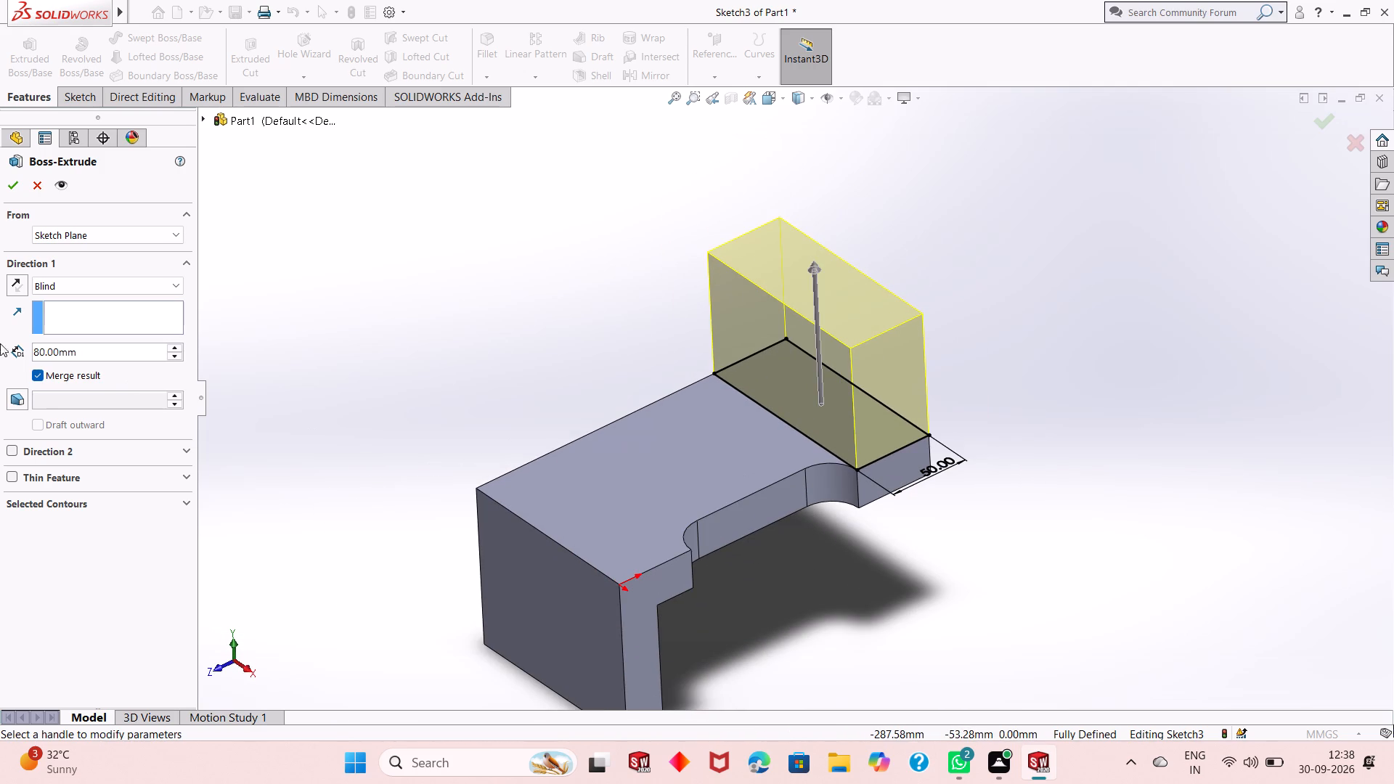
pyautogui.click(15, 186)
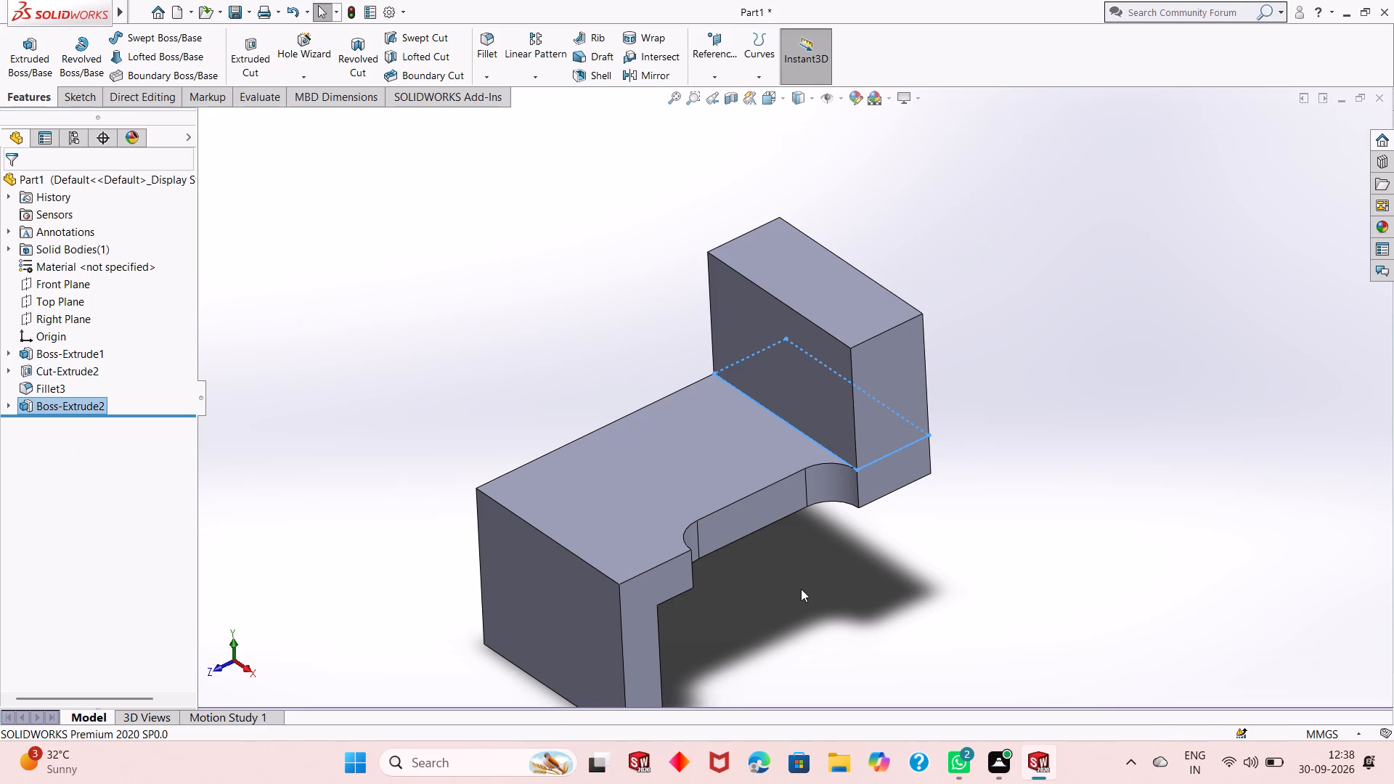
# Examine the upright block's proportions against the notch and the inverted-L body, from above, the side and below.
pyautogui.moveTo(801, 589); pyautogui.dragTo(803, 518, button='middle')
pyautogui.click(623, 348)
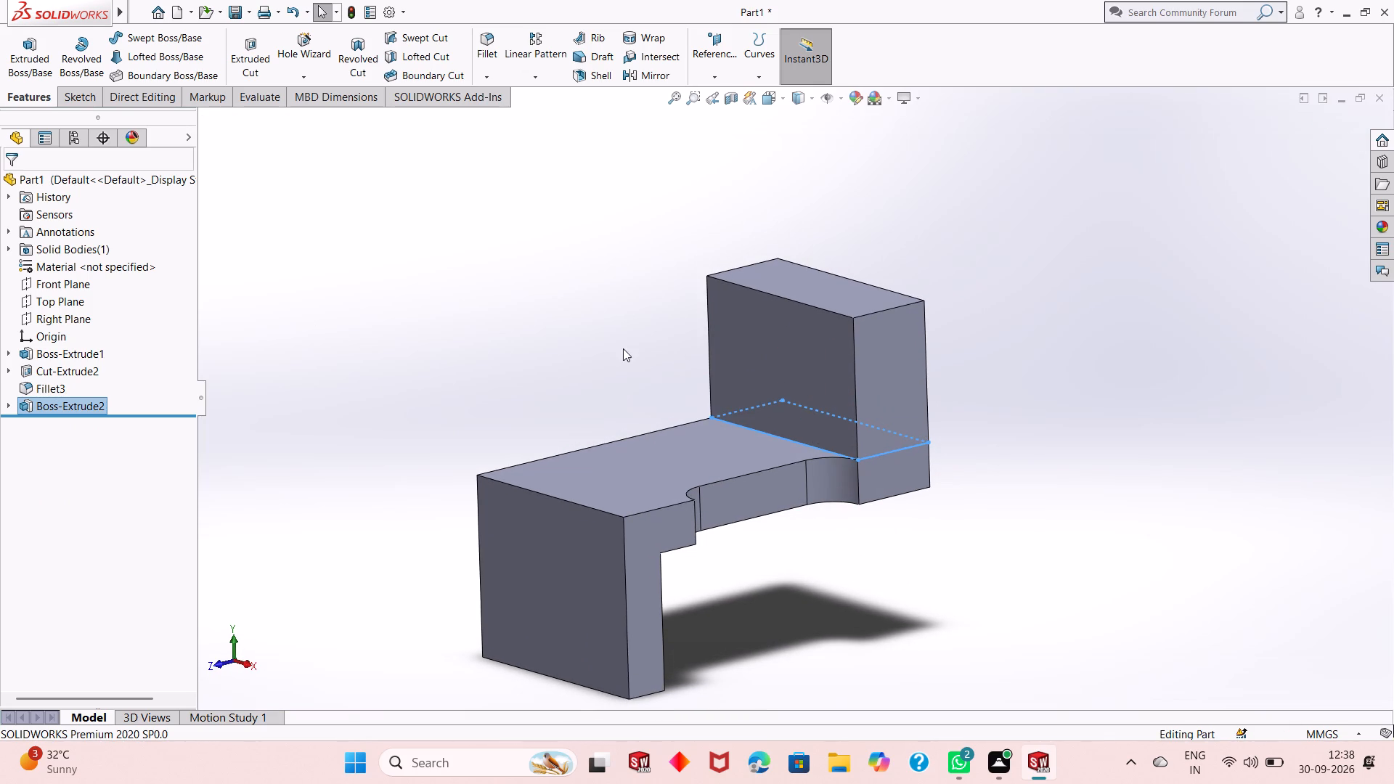
pyautogui.scroll(-1, 820, 407)
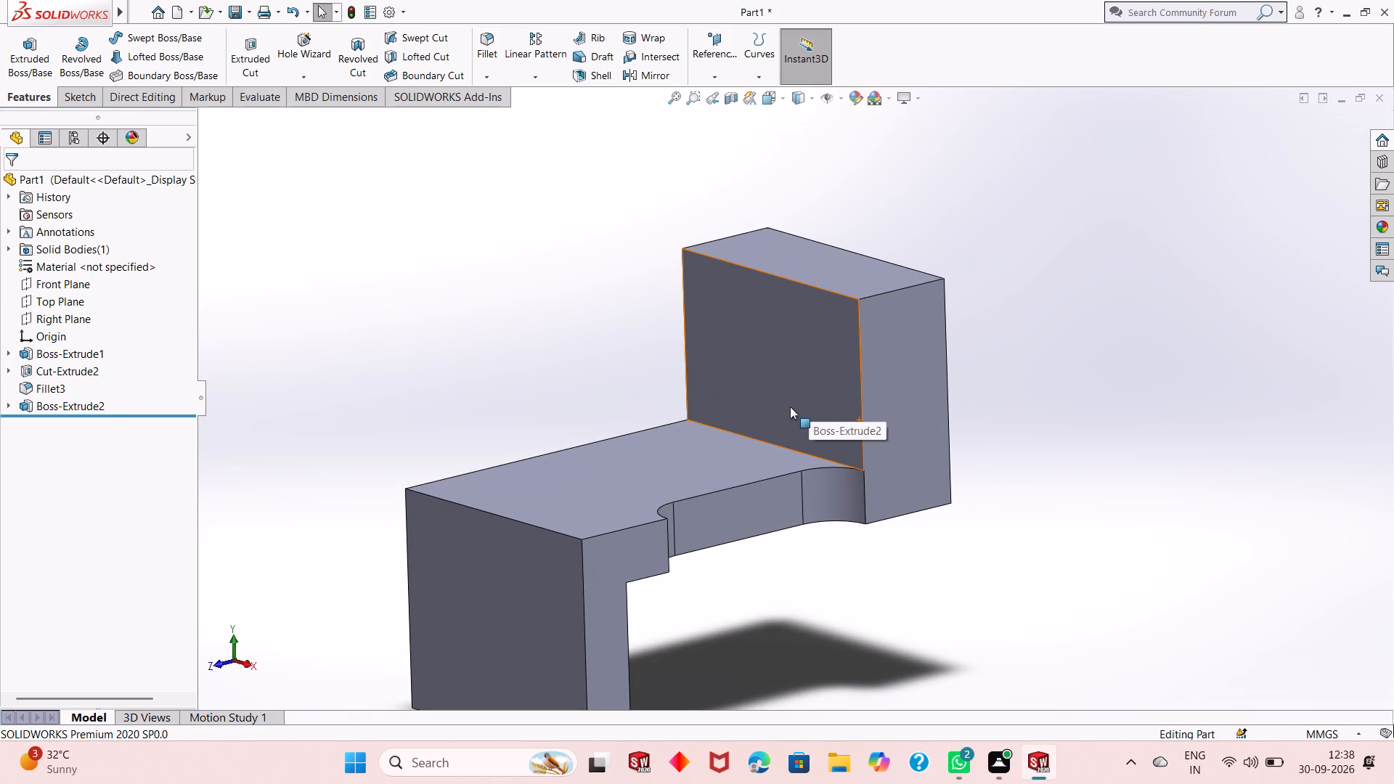
pyautogui.scroll(2, 629, 390)
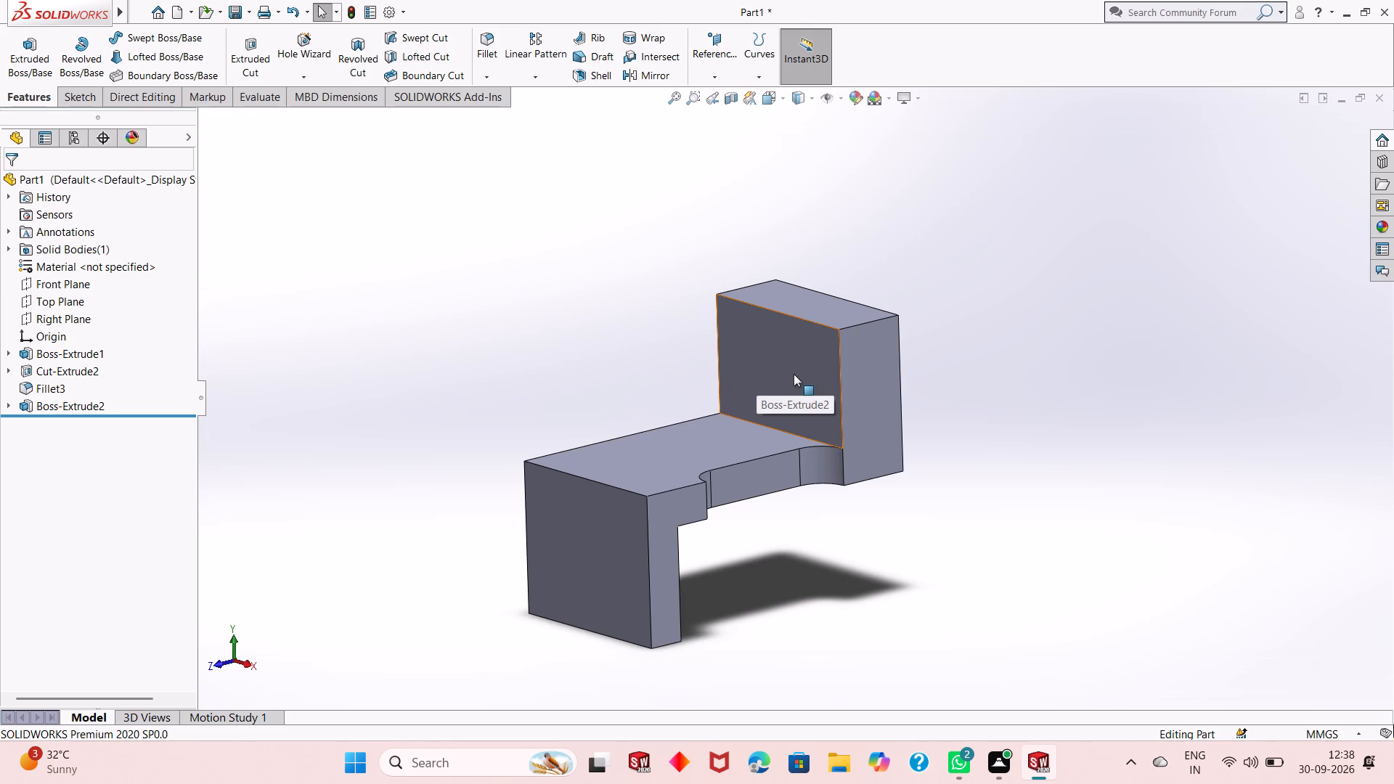
pyautogui.scroll(-1, 804, 372)
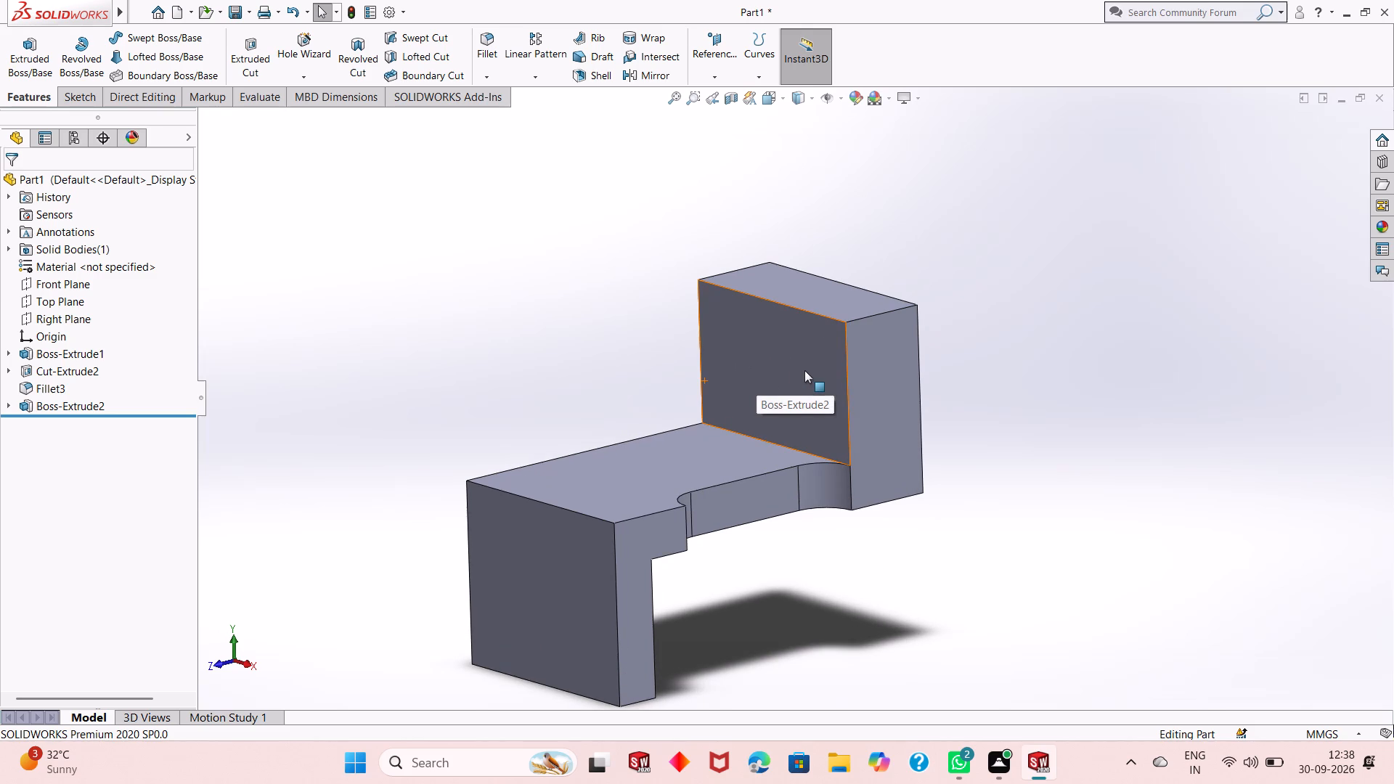
pyautogui.moveTo(958, 574); pyautogui.dragTo(926, 573, button='middle')
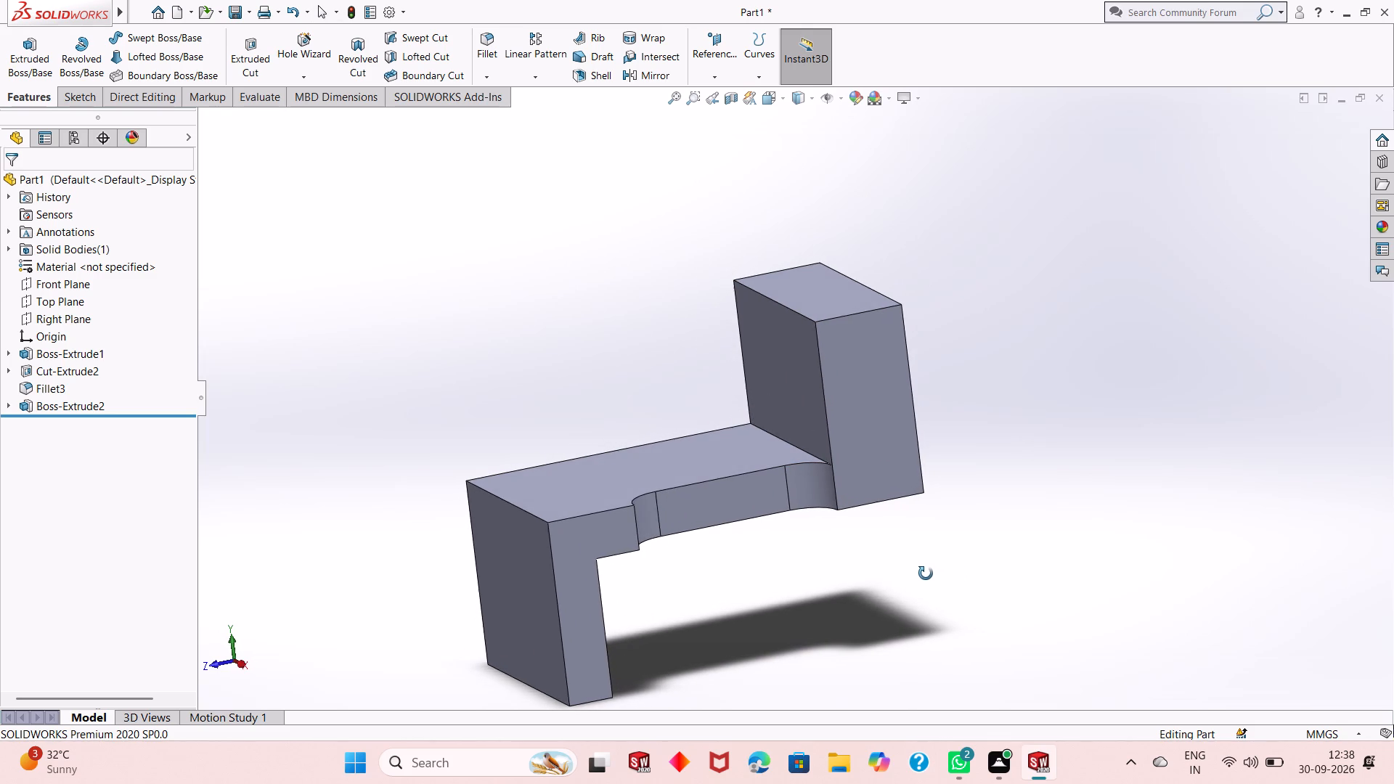
pyautogui.moveTo(926, 573); pyautogui.dragTo(905, 581, button='middle')
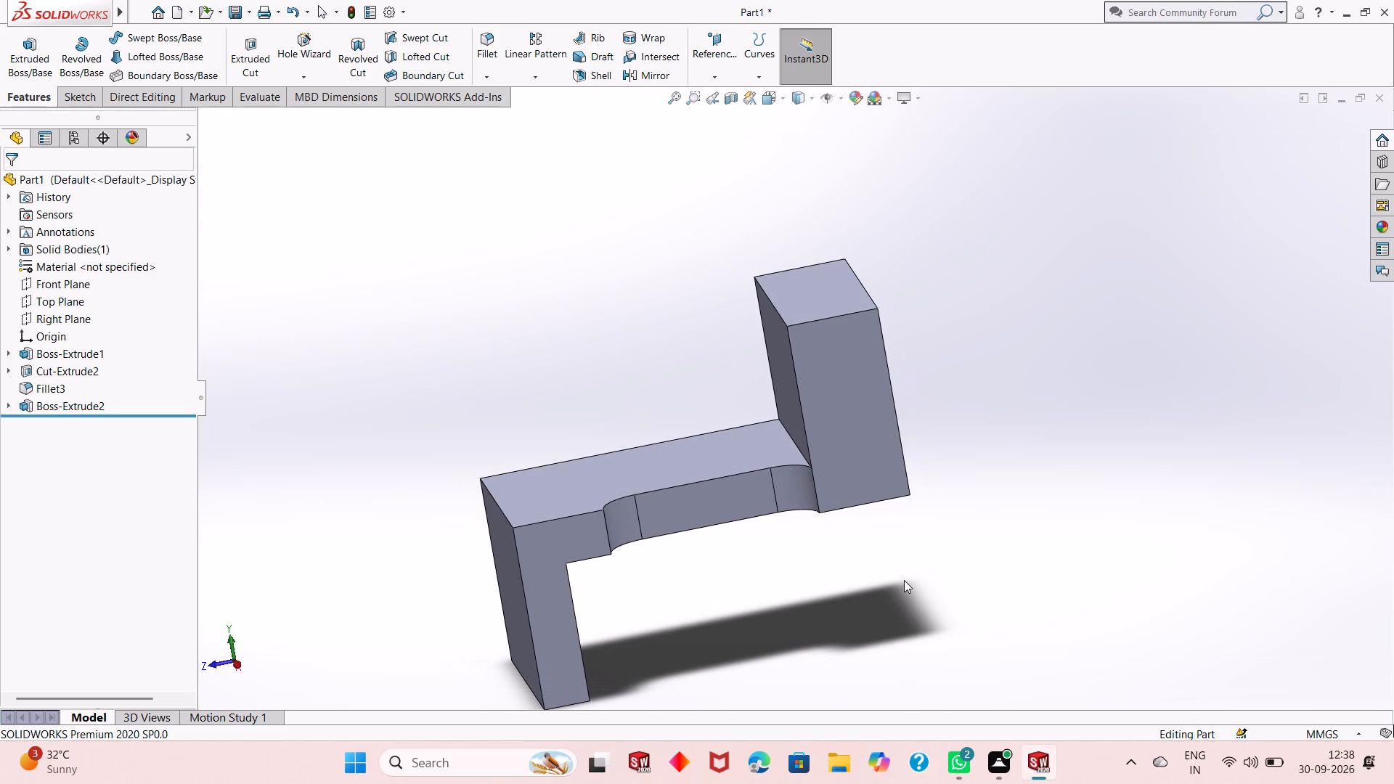
pyautogui.moveTo(751, 578); pyautogui.dragTo(750, 536, button='middle')
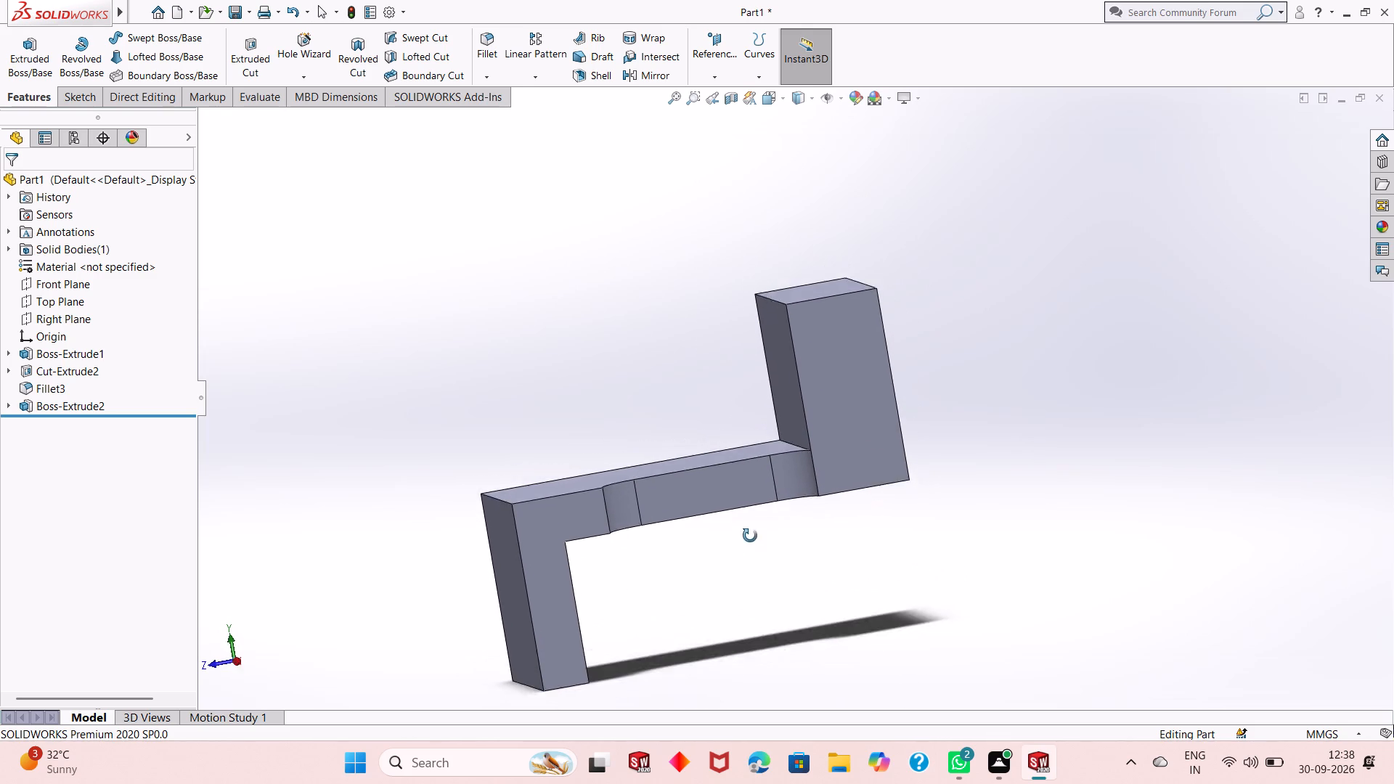
pyautogui.moveTo(750, 536); pyautogui.dragTo(747, 531, button='middle')
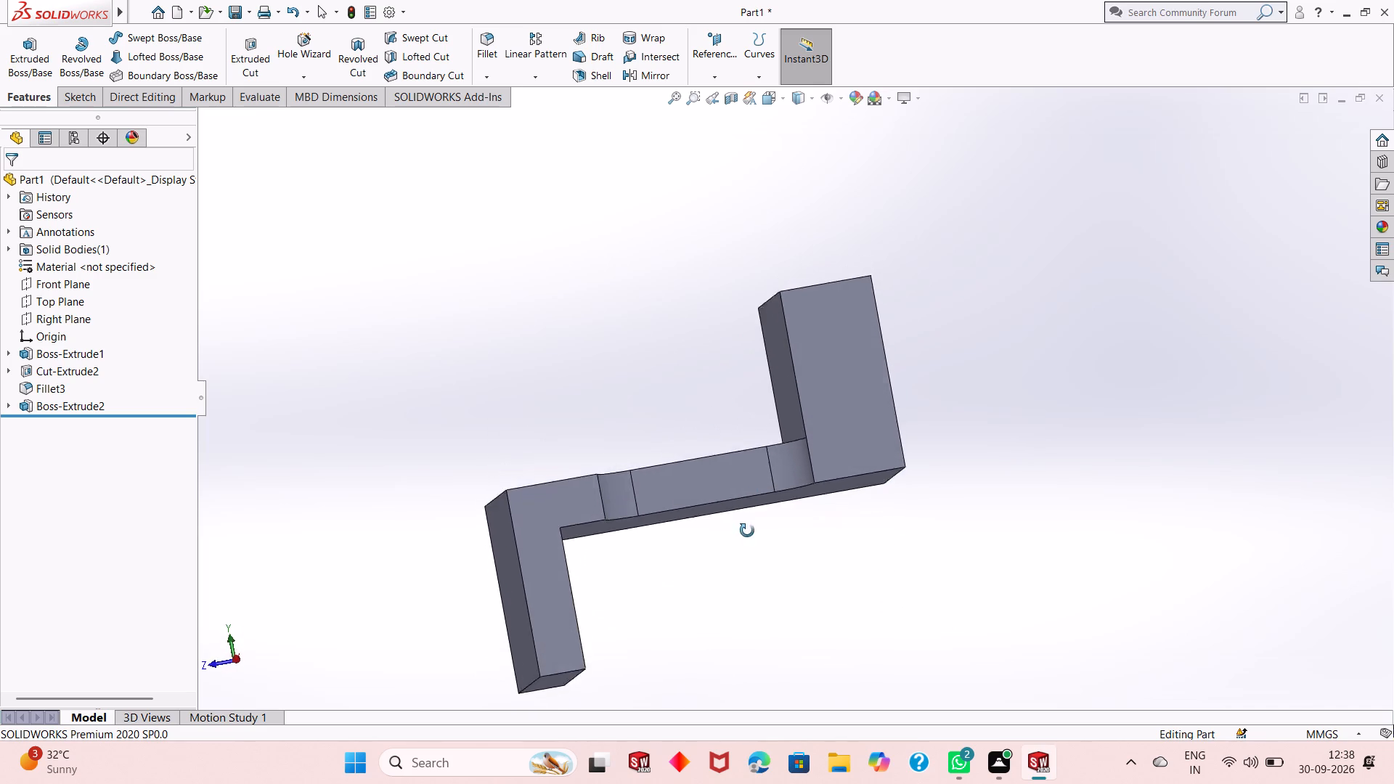
pyautogui.moveTo(747, 531); pyautogui.dragTo(795, 543, button='middle')
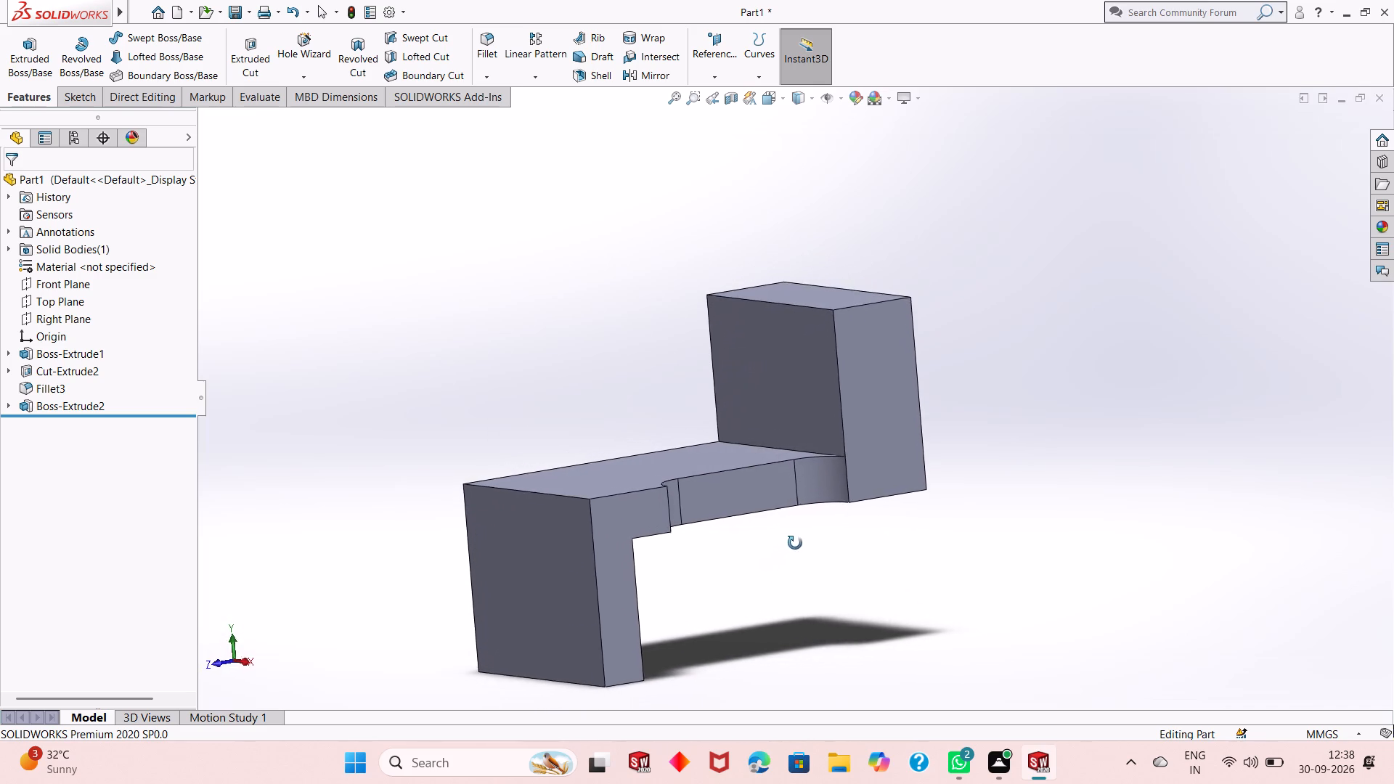
pyautogui.moveTo(795, 543); pyautogui.dragTo(791, 597, button='middle')
pyautogui.scroll(-2, 830, 444)
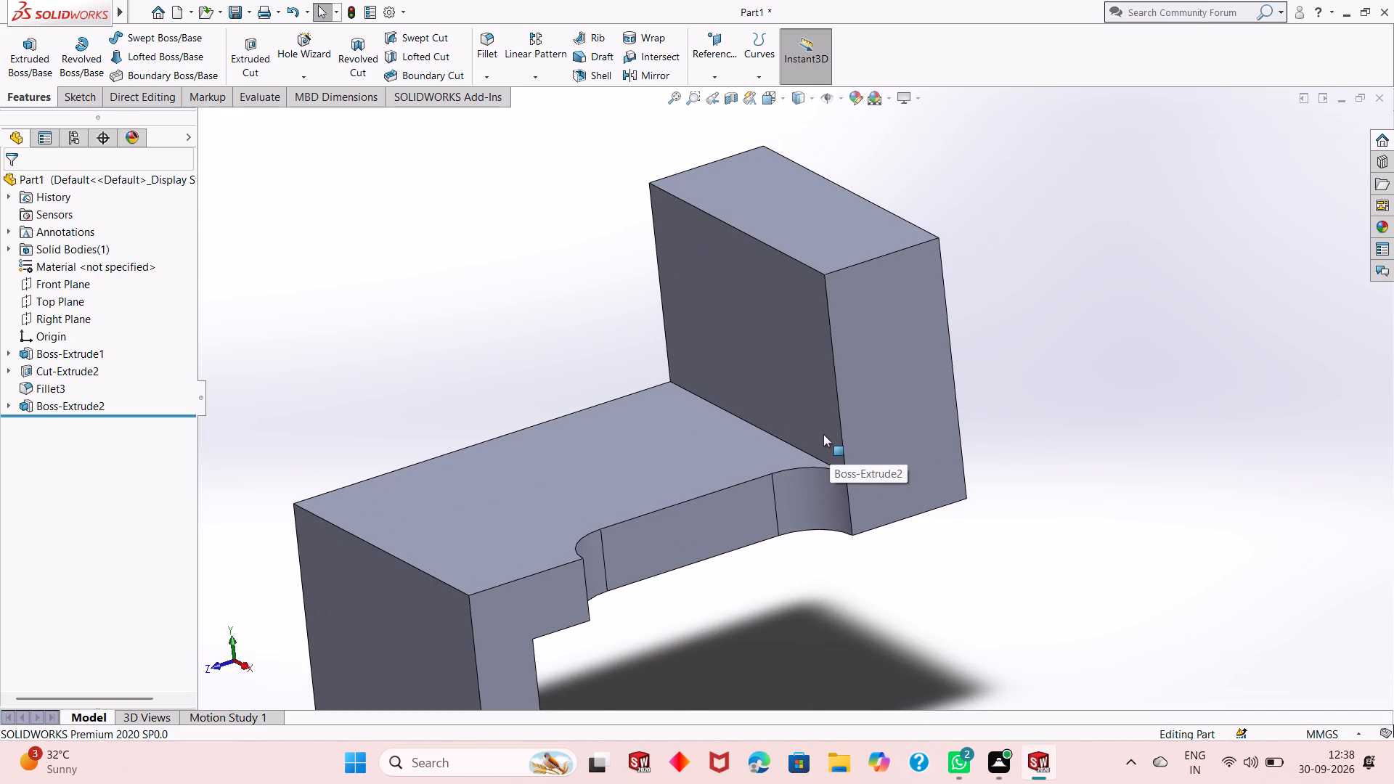
pyautogui.scroll(1, 763, 437)
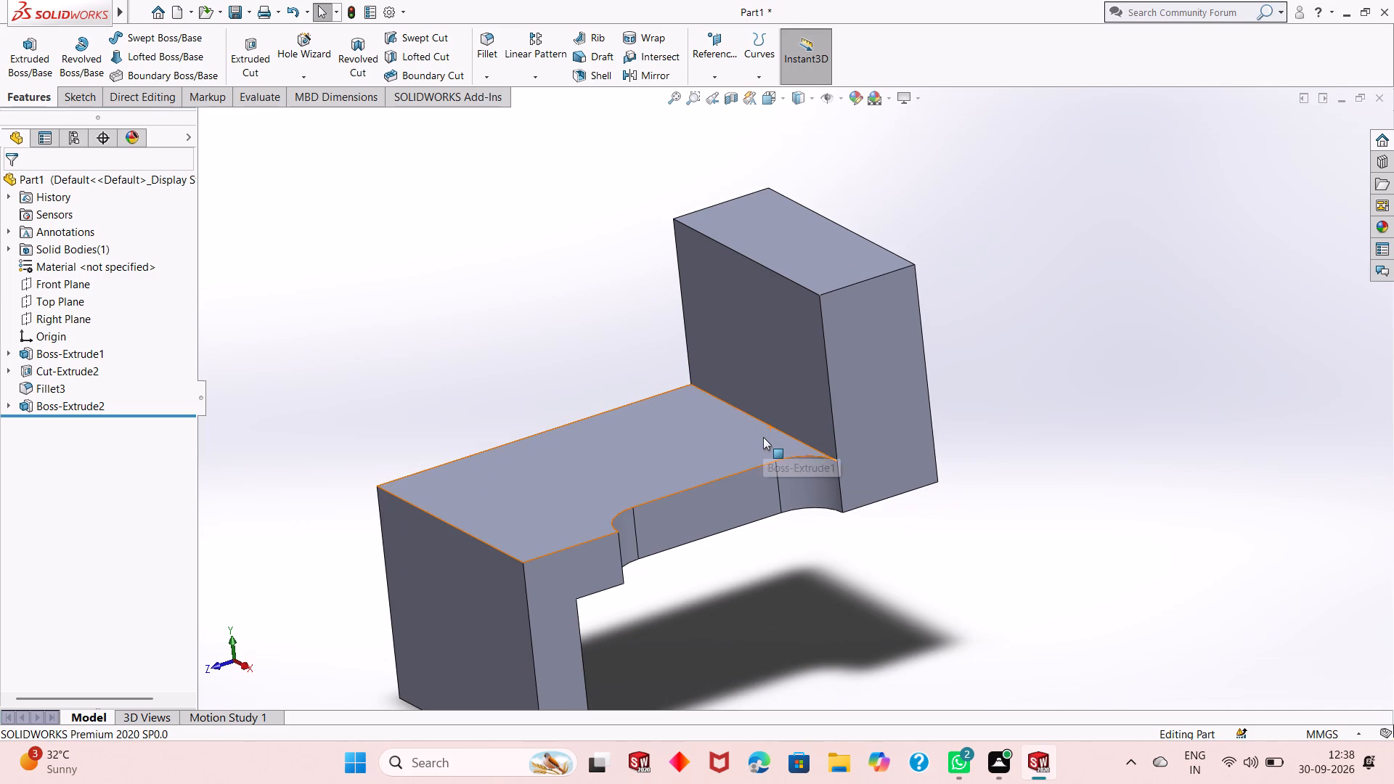
pyautogui.scroll(1, 762, 438)
pyautogui.moveTo(783, 546); pyautogui.dragTo(783, 547, button='middle')
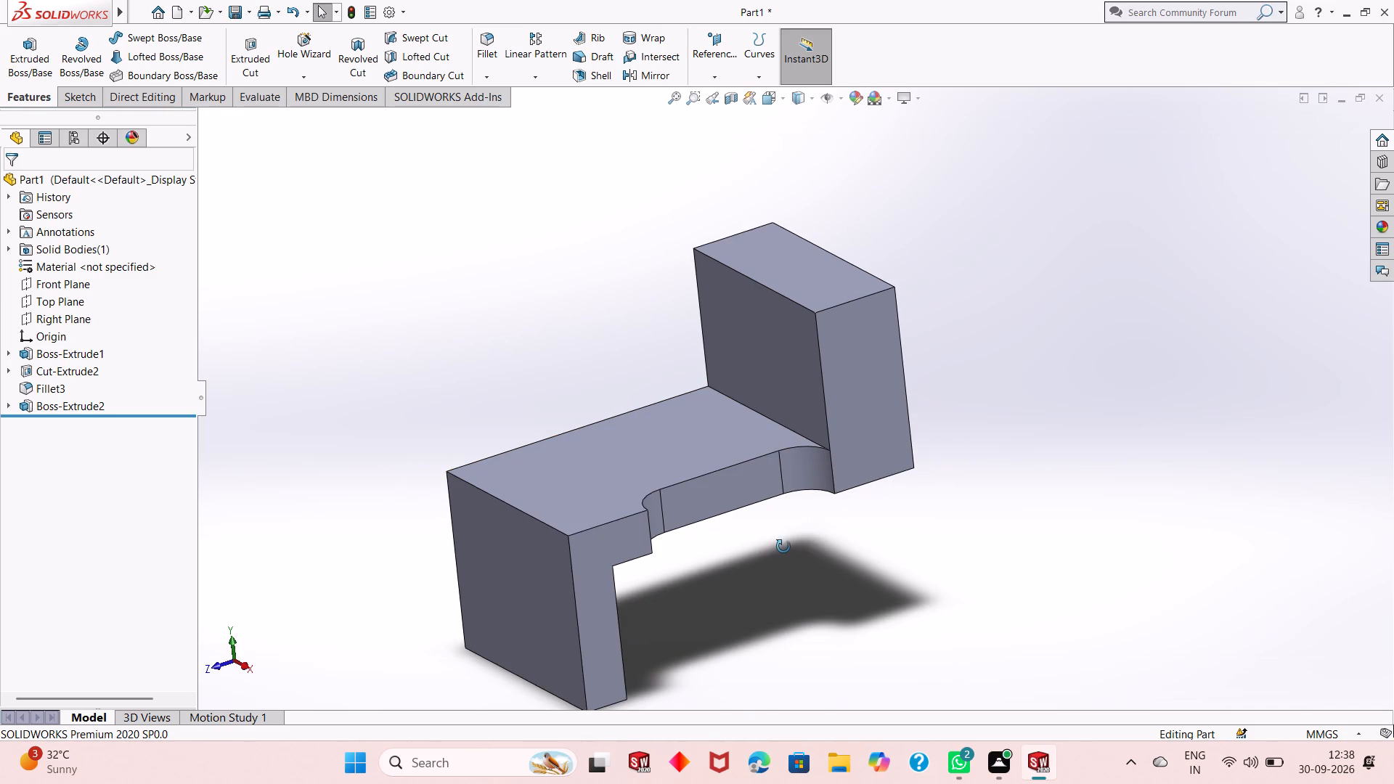
pyautogui.moveTo(783, 547); pyautogui.dragTo(791, 524, button='middle')
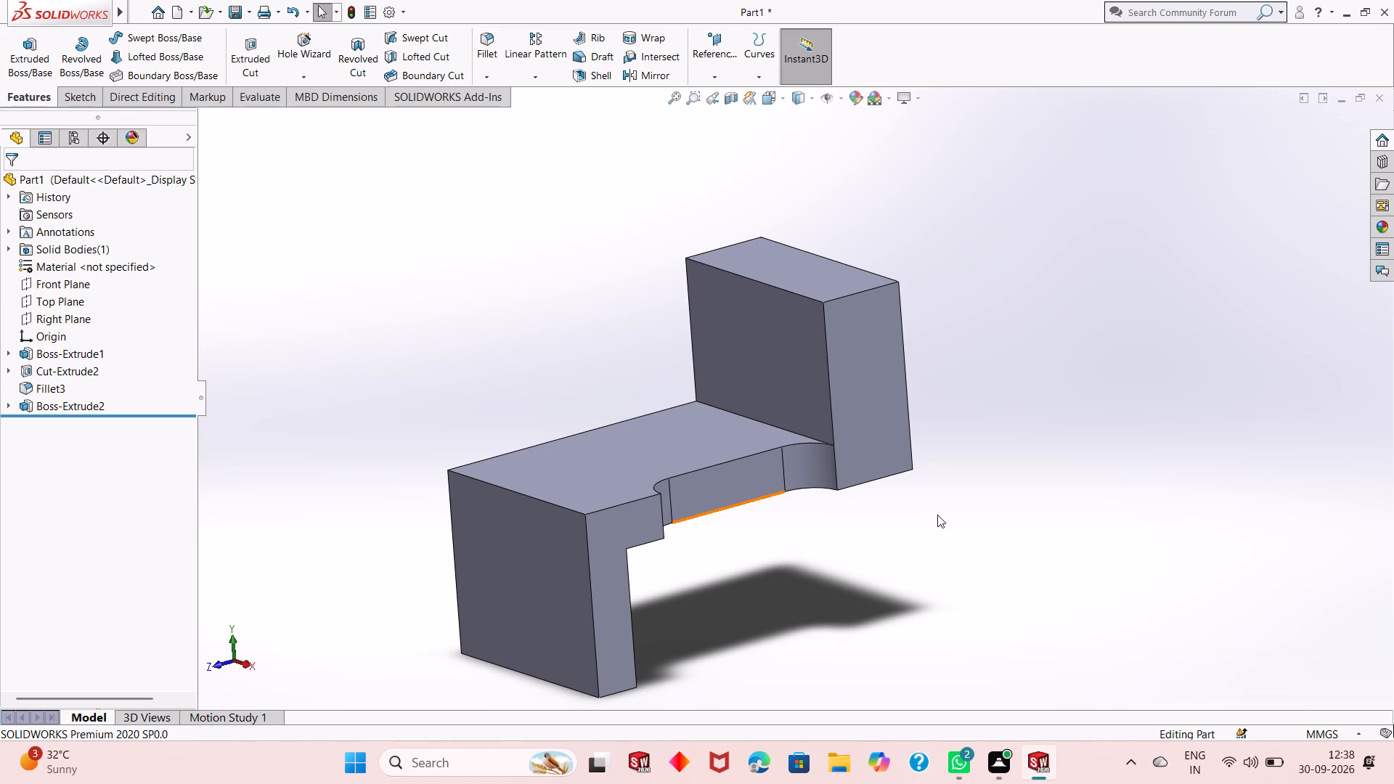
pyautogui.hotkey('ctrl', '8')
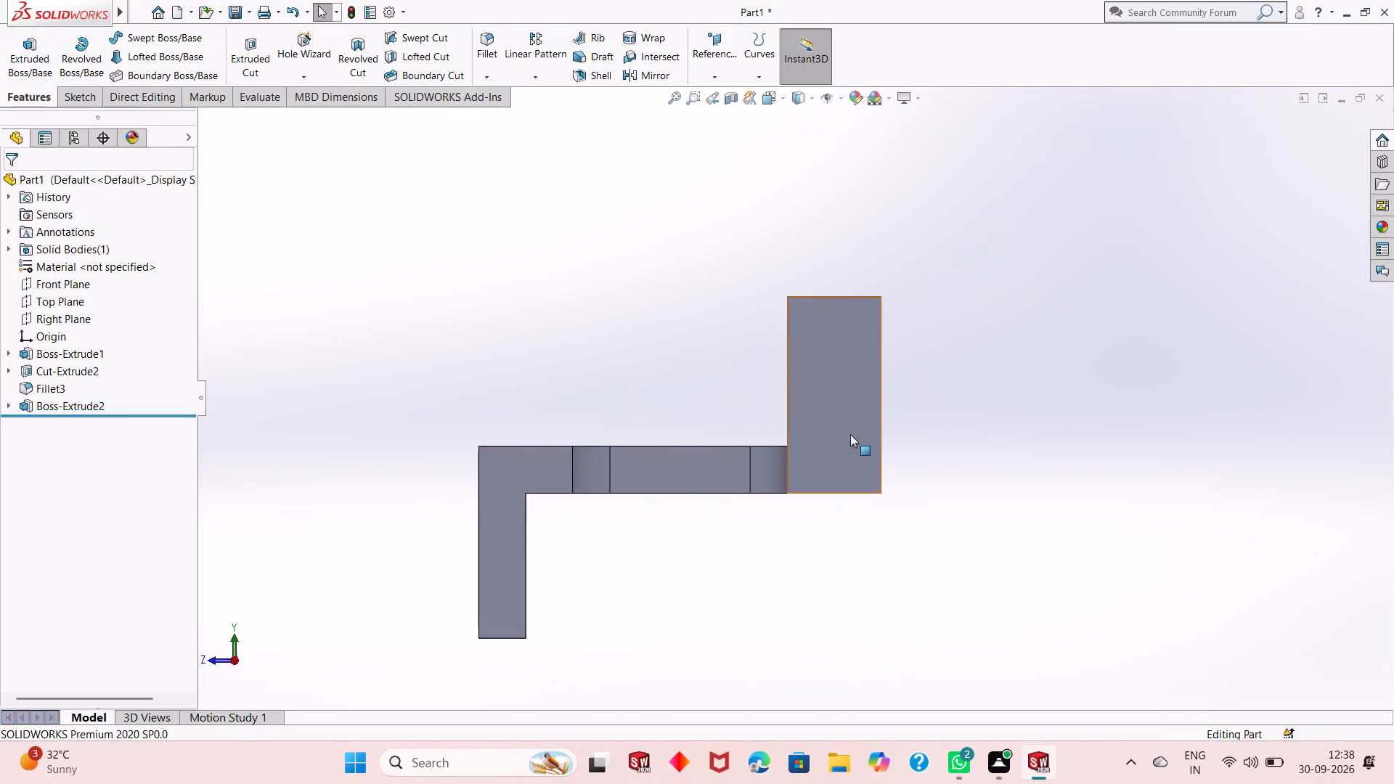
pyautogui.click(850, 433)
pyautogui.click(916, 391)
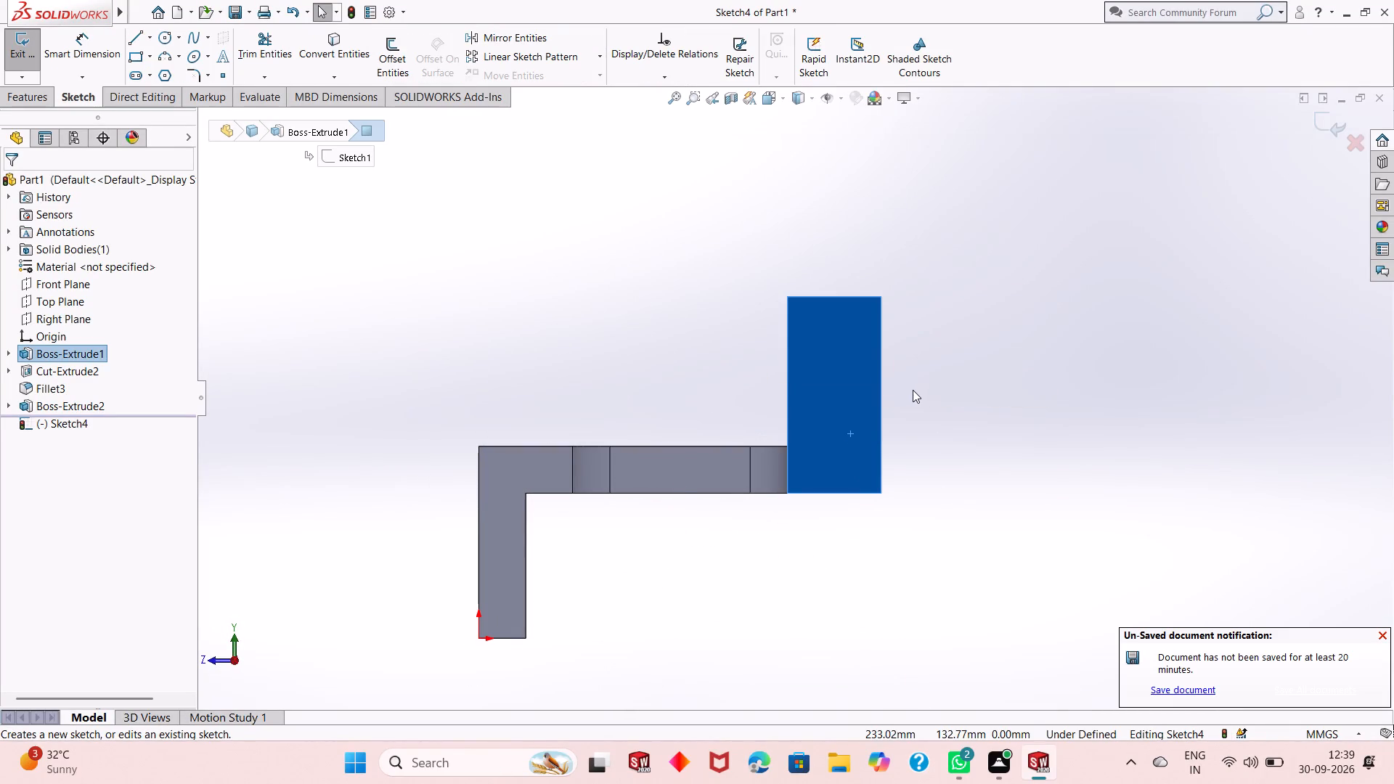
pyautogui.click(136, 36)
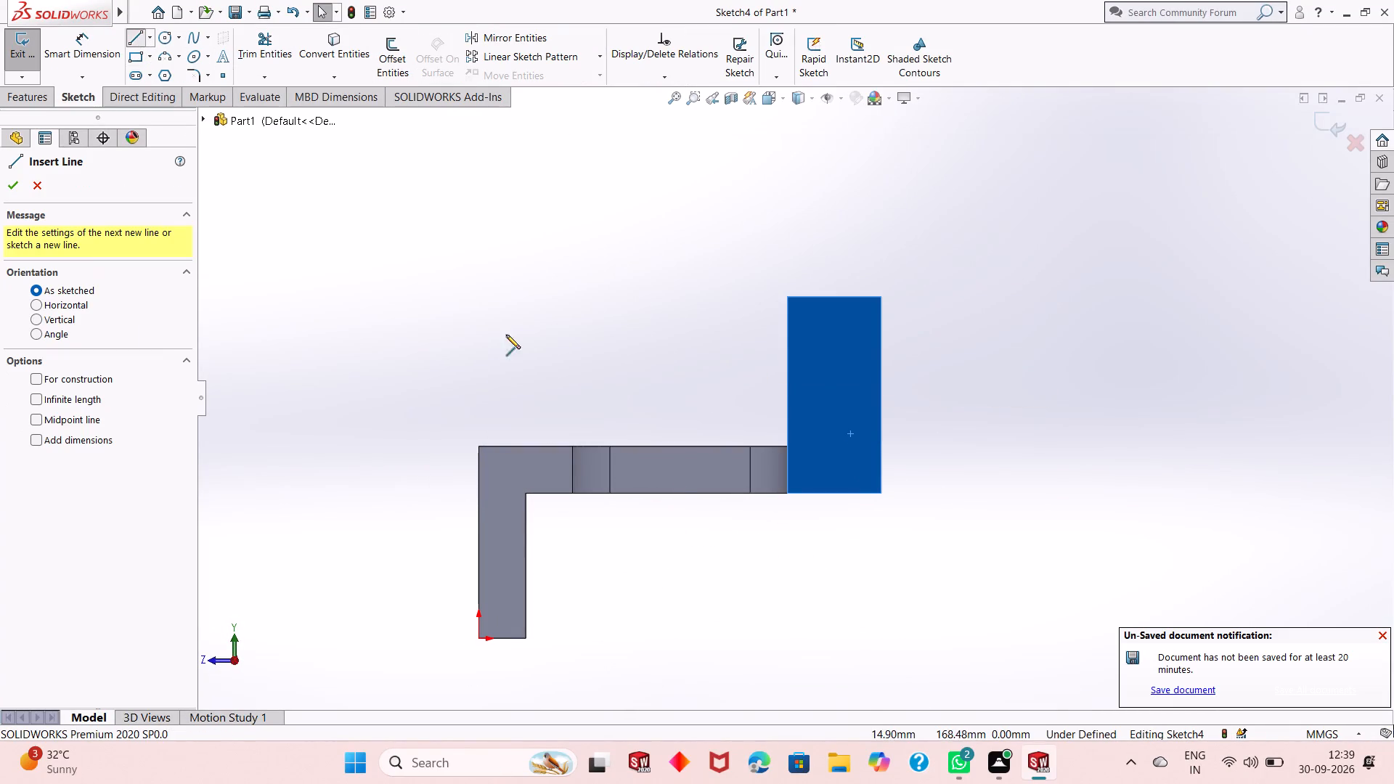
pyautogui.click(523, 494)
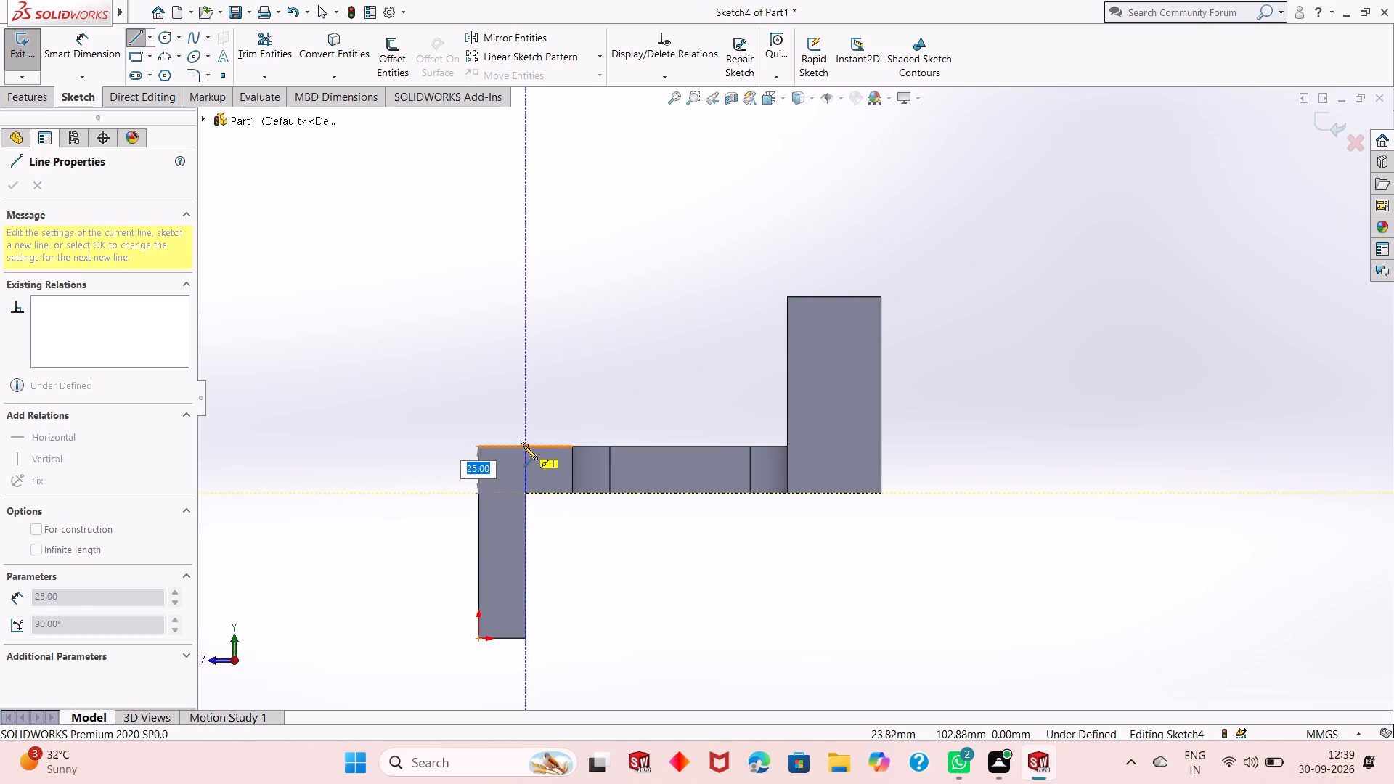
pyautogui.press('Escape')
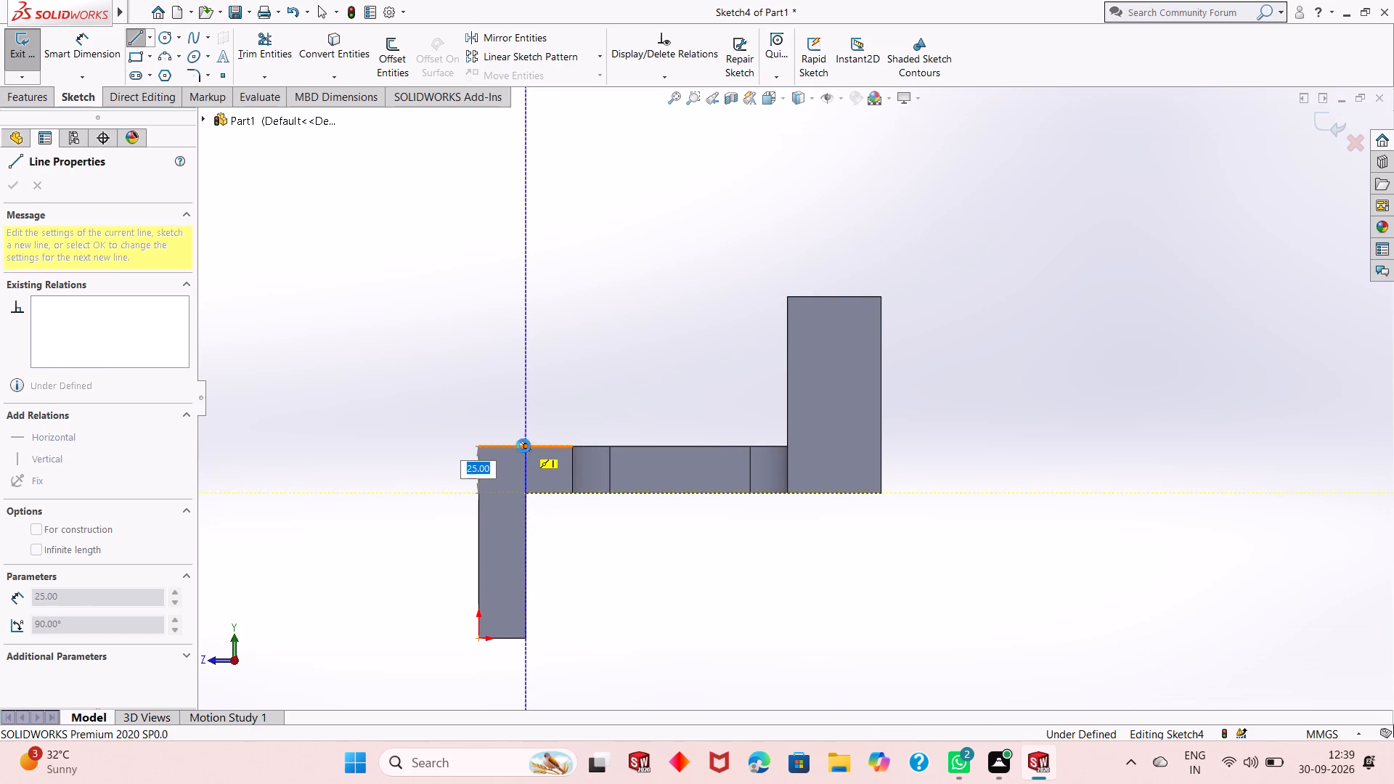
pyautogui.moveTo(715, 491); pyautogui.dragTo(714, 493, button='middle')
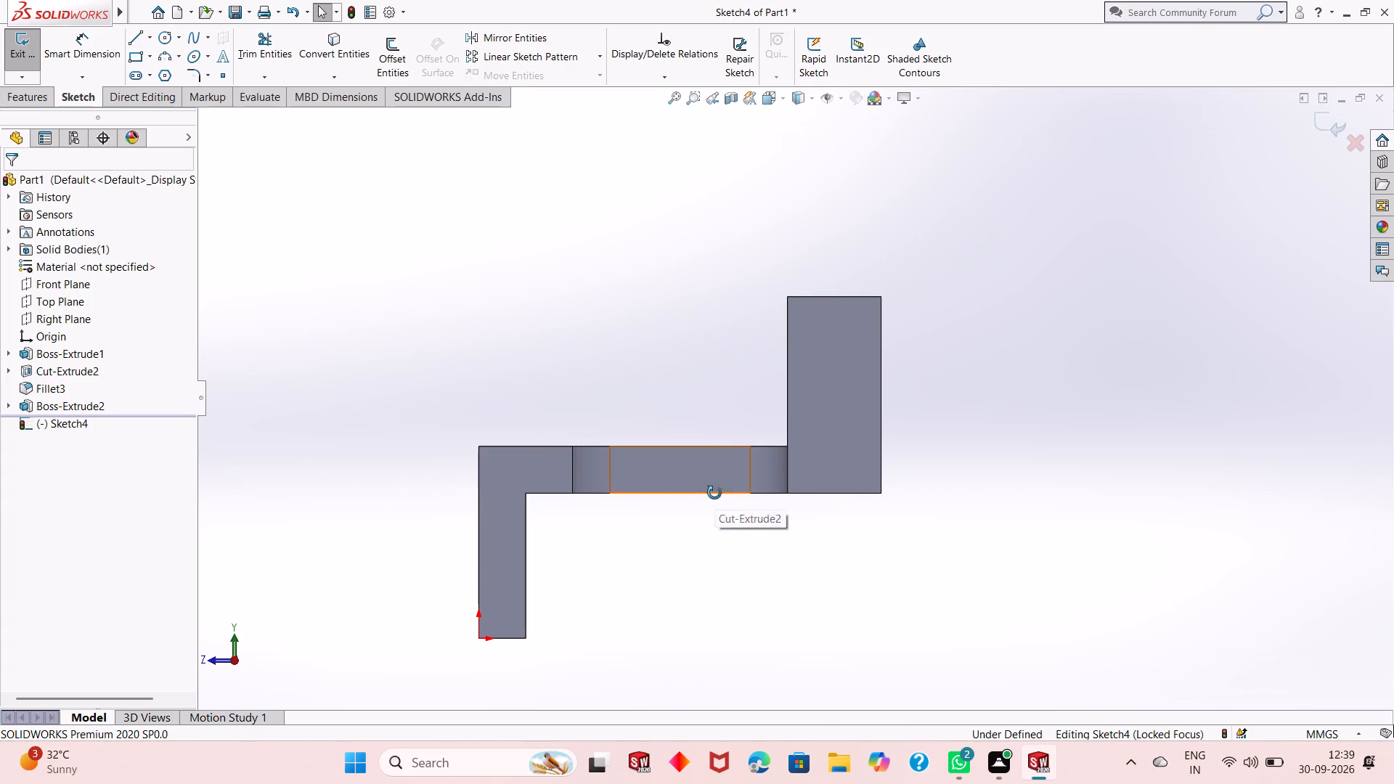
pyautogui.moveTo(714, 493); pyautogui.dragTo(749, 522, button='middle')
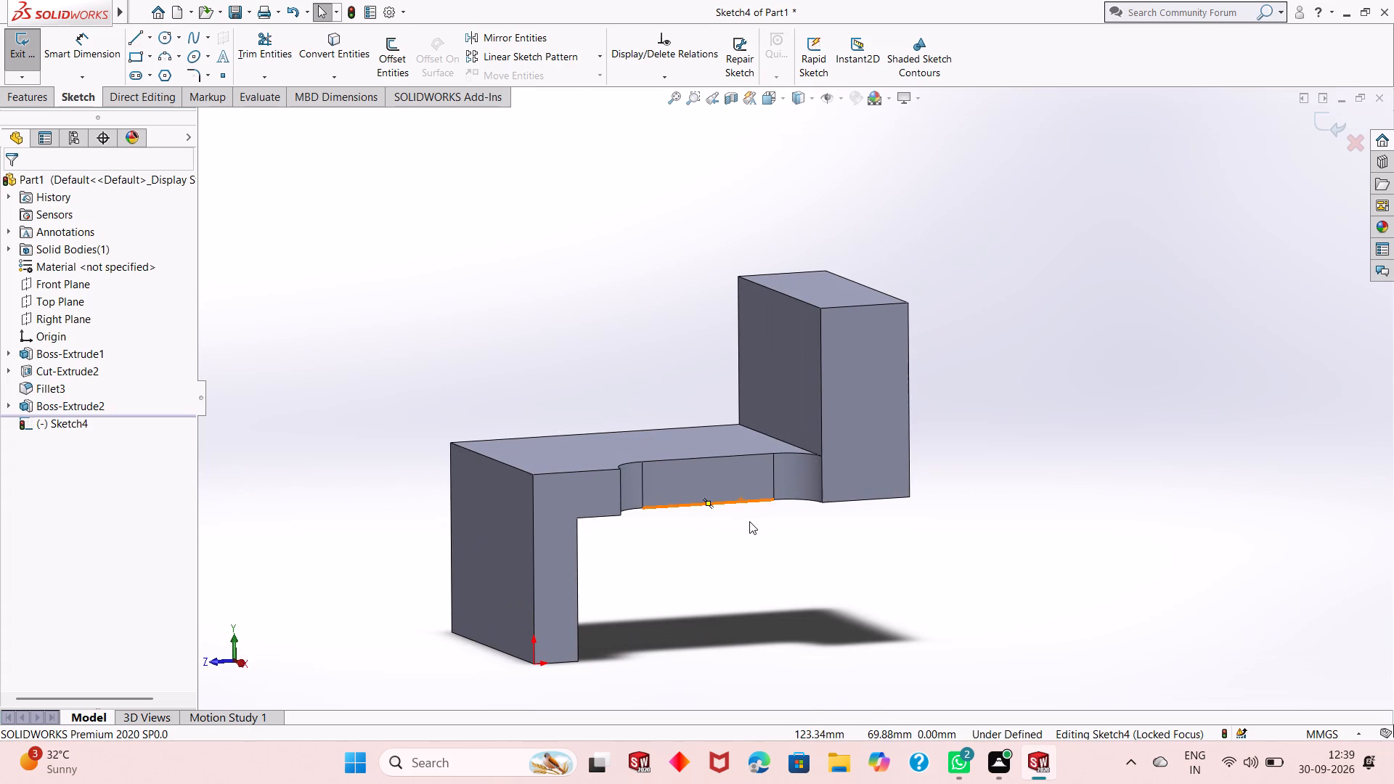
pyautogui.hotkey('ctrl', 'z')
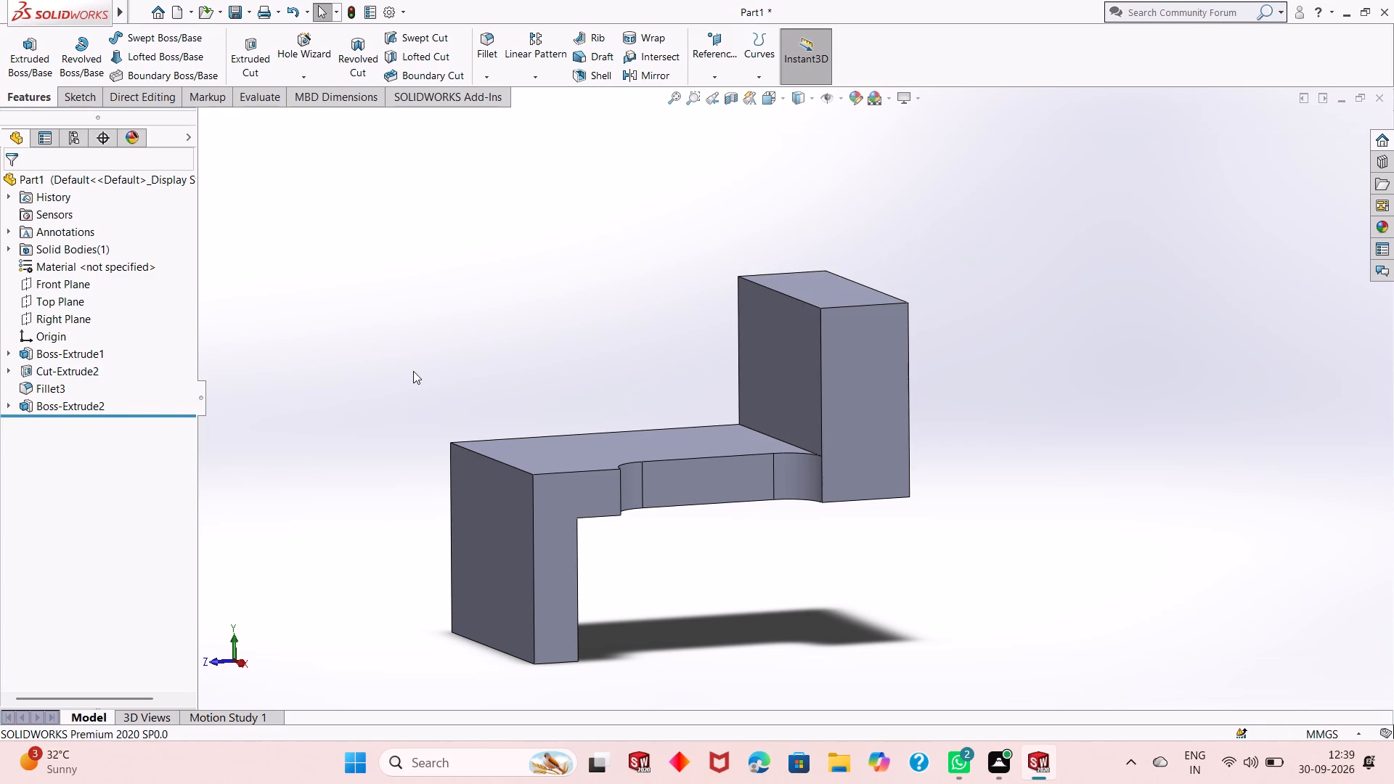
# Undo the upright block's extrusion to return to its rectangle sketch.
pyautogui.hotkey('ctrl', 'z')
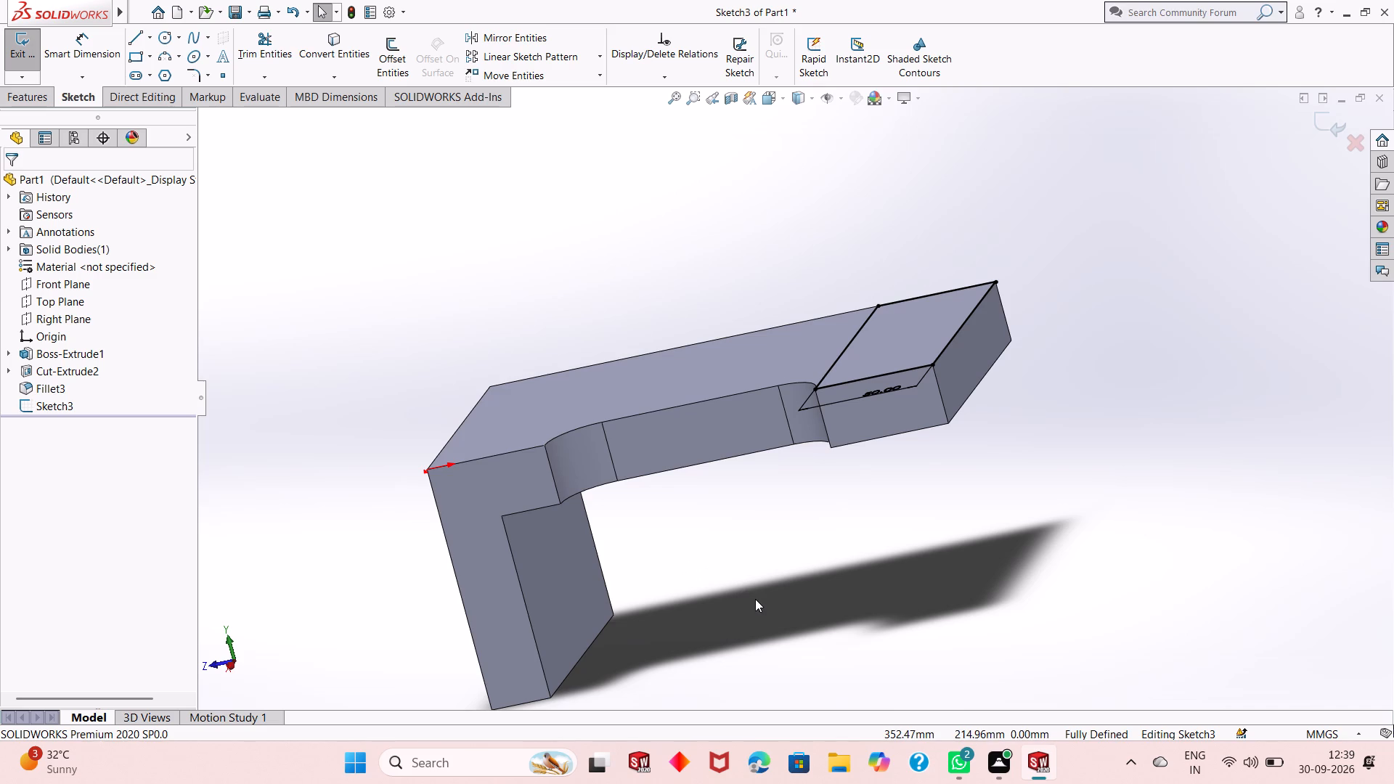
# Set the rectangle's short-side dimension on the notch side of the top face to 25 mm.
pyautogui.moveTo(757, 603); pyautogui.dragTo(781, 654, button='middle')
pyautogui.scroll(2, 825, 587)
pyautogui.moveTo(811, 528); pyautogui.dragTo(823, 598, button='middle')
pyautogui.doubleClick(937, 502)
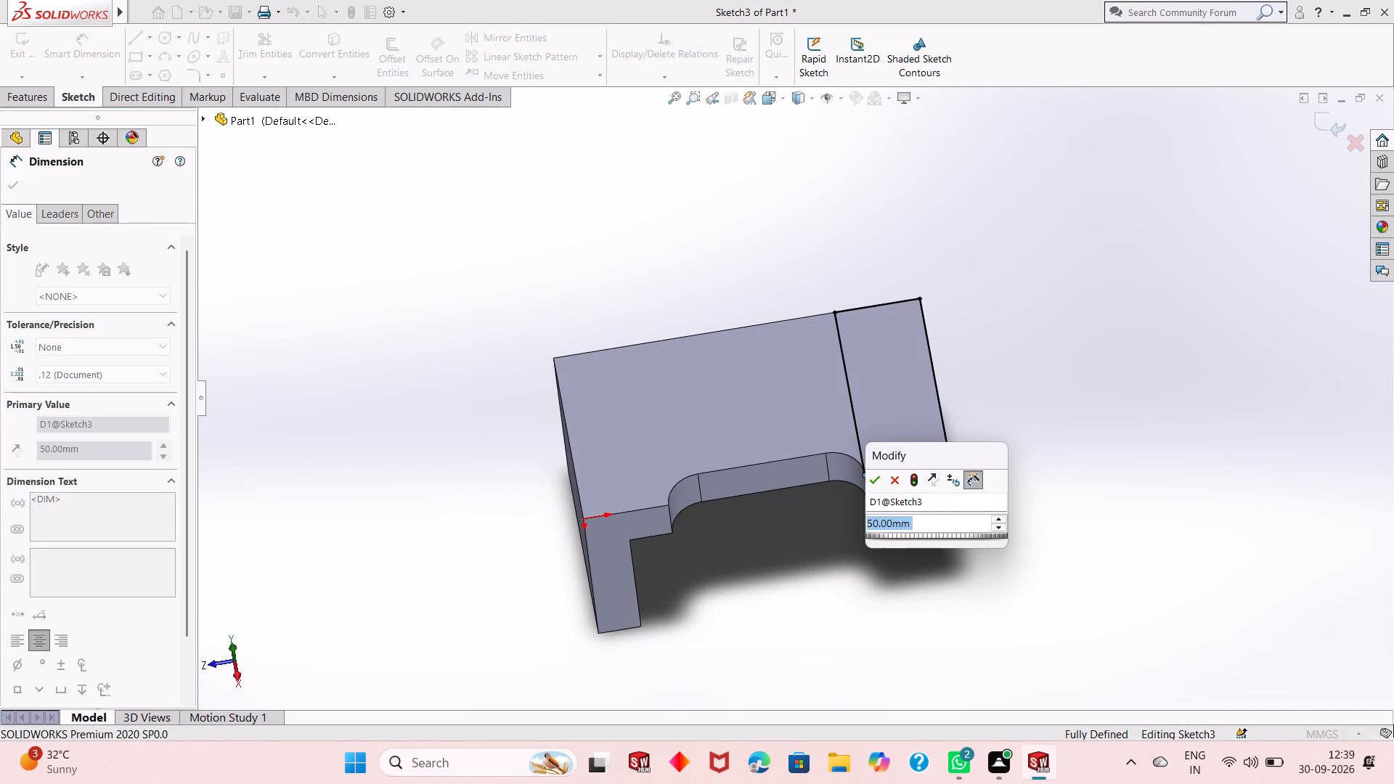
pyautogui.write('25')
pyautogui.press('Return')
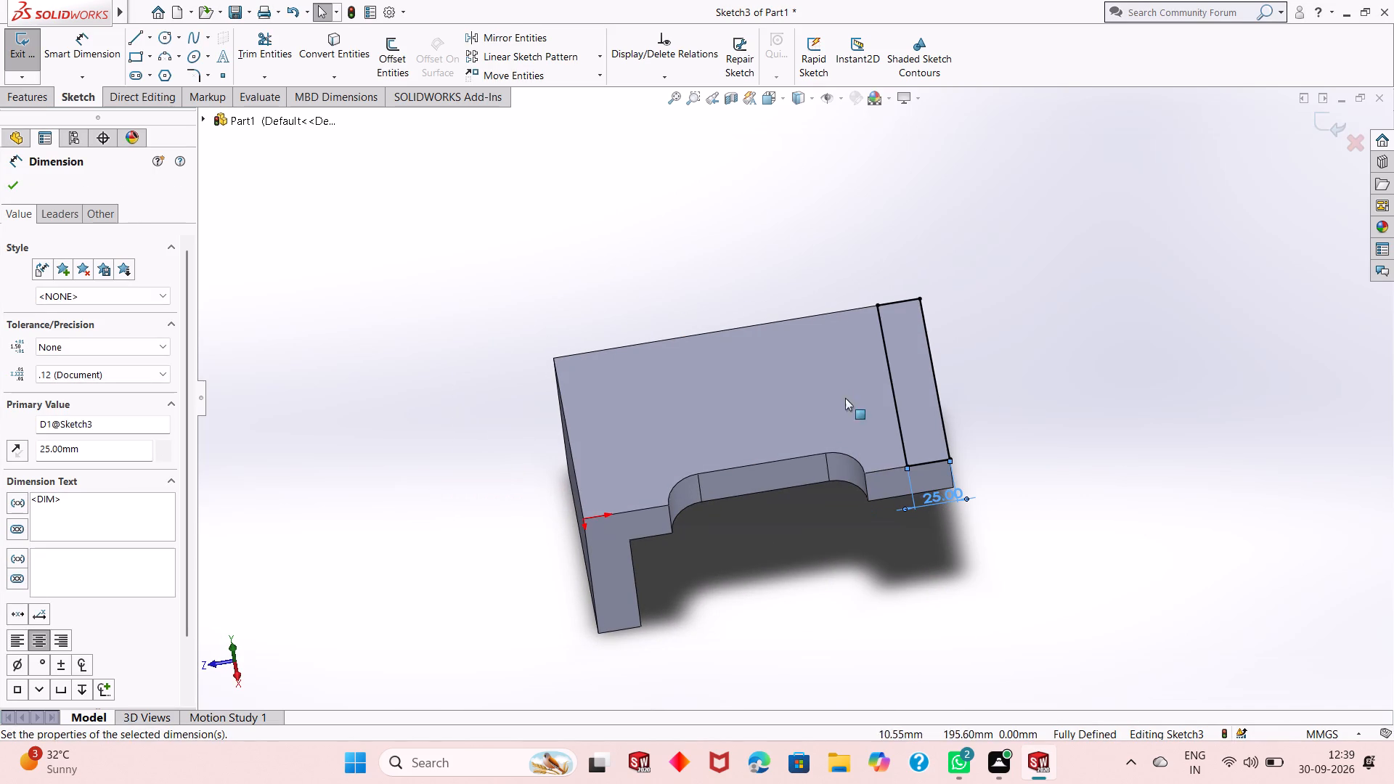
pyautogui.rightClick(309, 312)
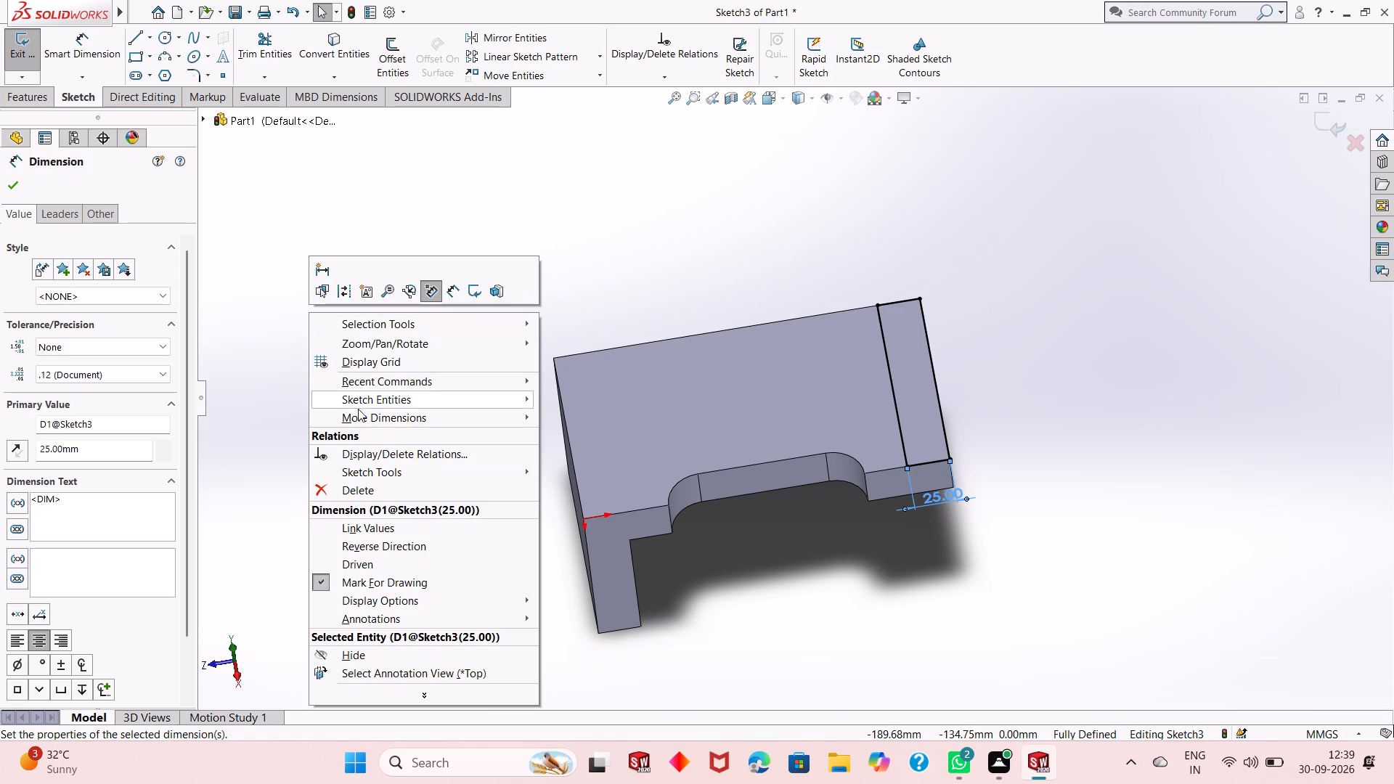
pyautogui.click(229, 321)
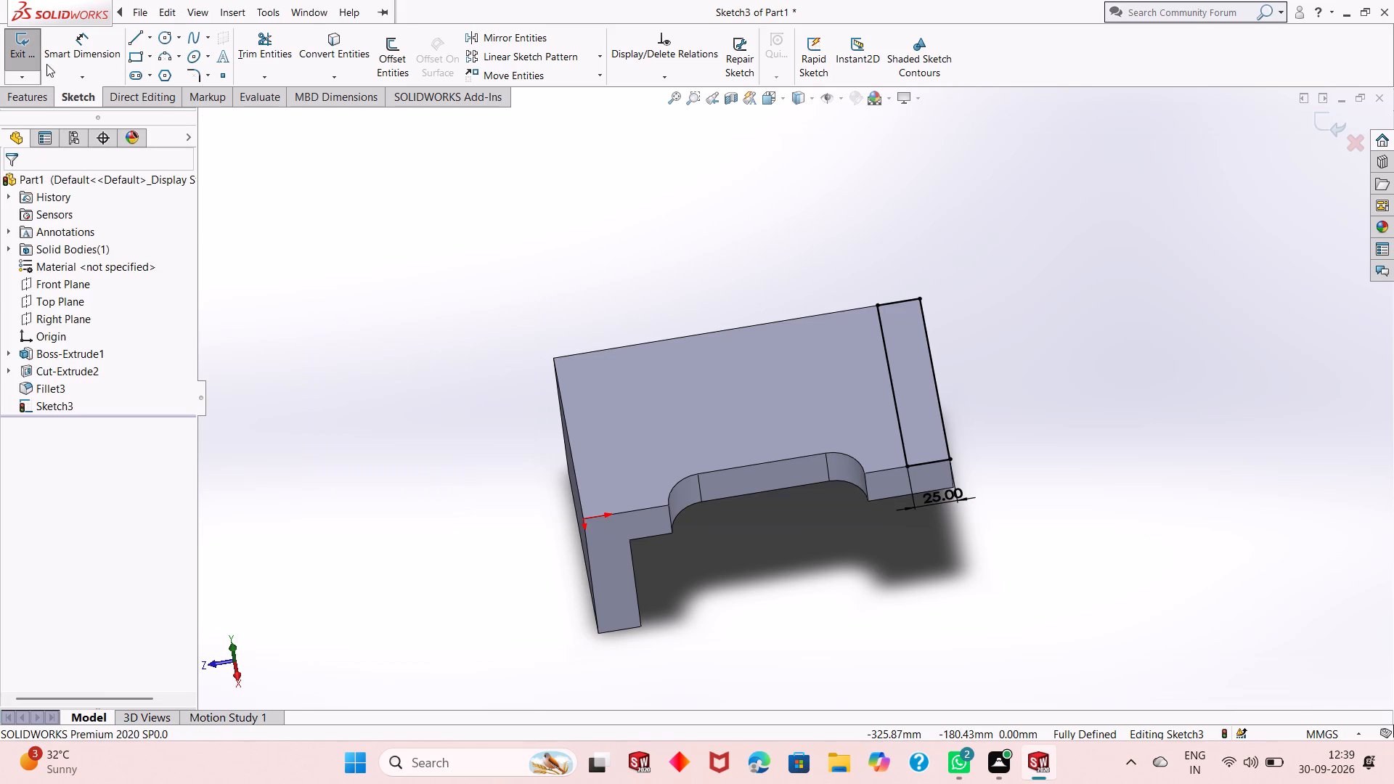
# Extrude the 25 mm wide rectangle upward from the top face as a Blind boss with a depth of 97.50-25 (72.50 mm), merging the result.
pyautogui.click(37, 94)
pyautogui.click(33, 52)
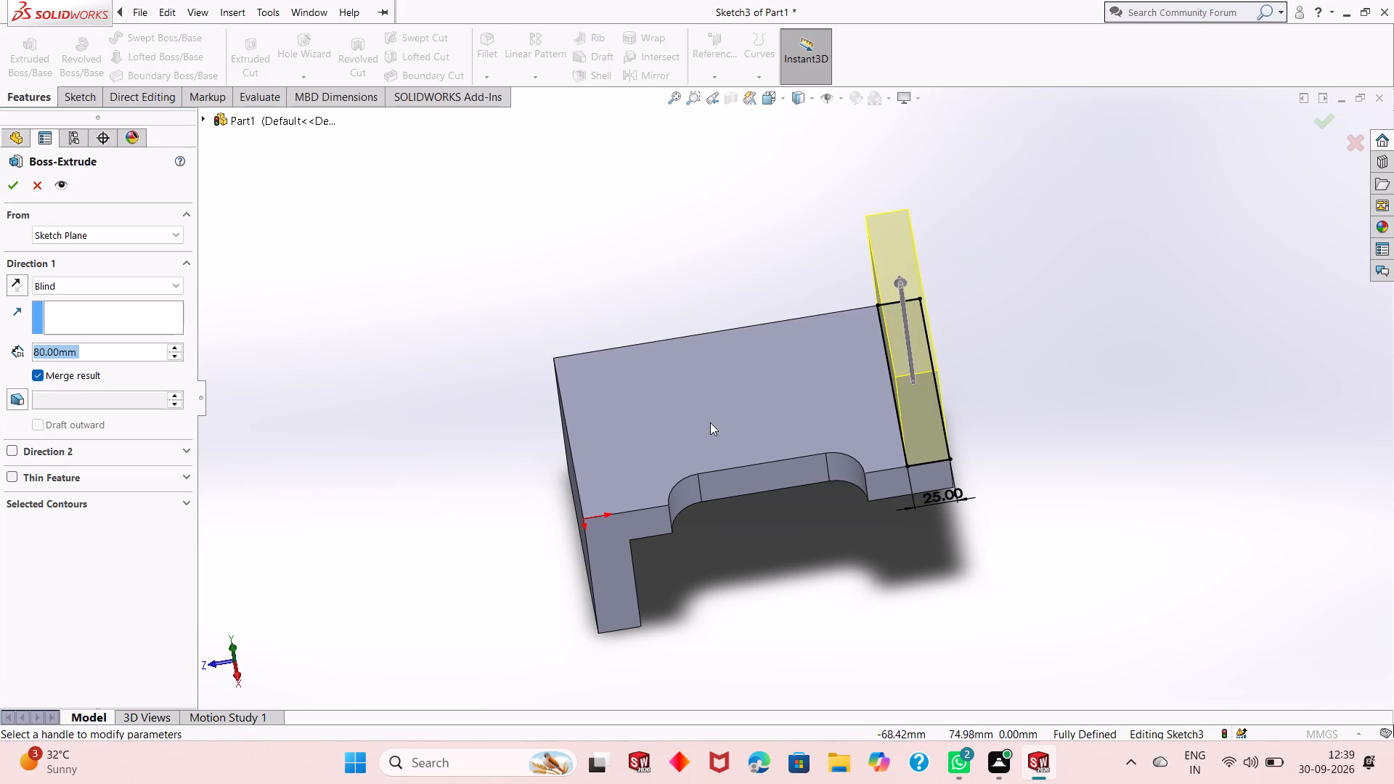
pyautogui.moveTo(810, 627); pyautogui.dragTo(813, 567, button='middle')
pyautogui.scroll(2, 813, 563)
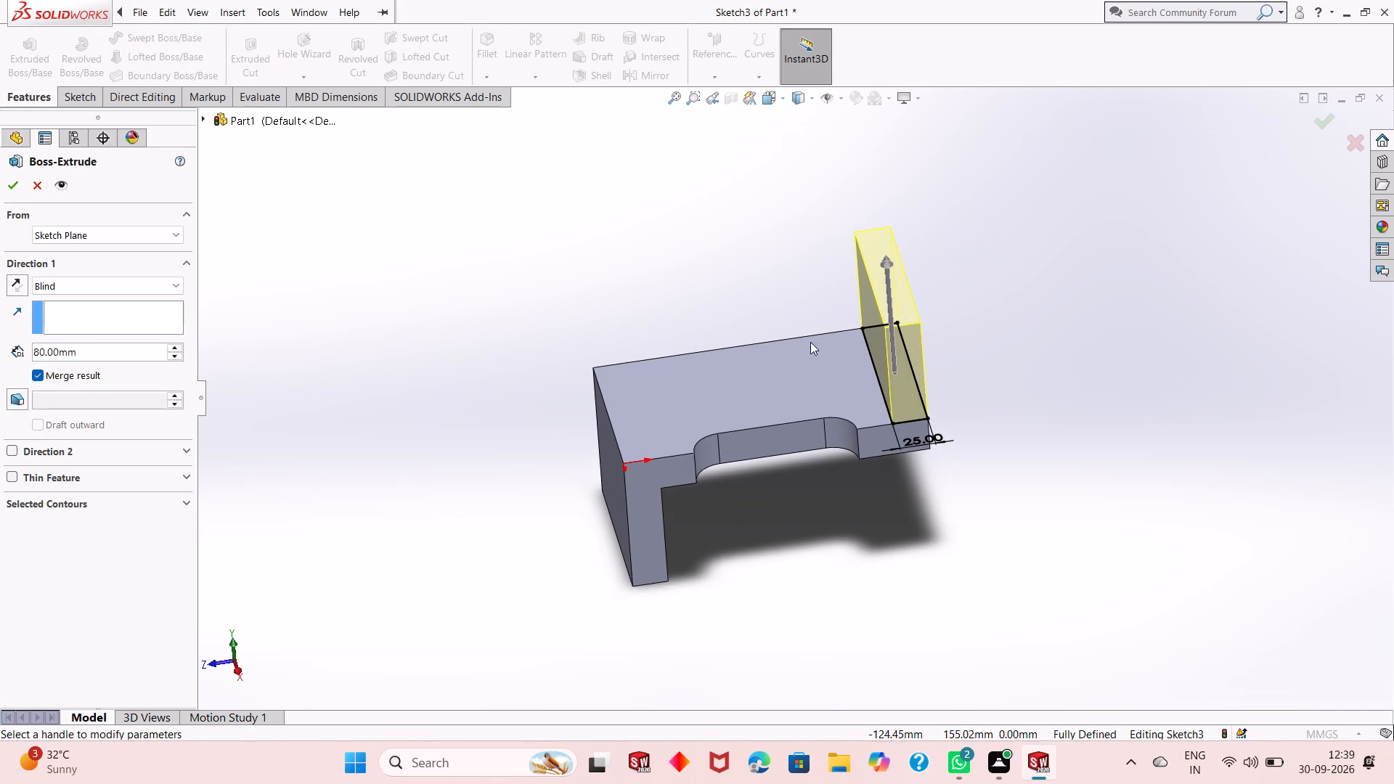
pyautogui.scroll(-2, 810, 342)
pyautogui.moveTo(964, 565); pyautogui.dragTo(976, 513, button='middle')
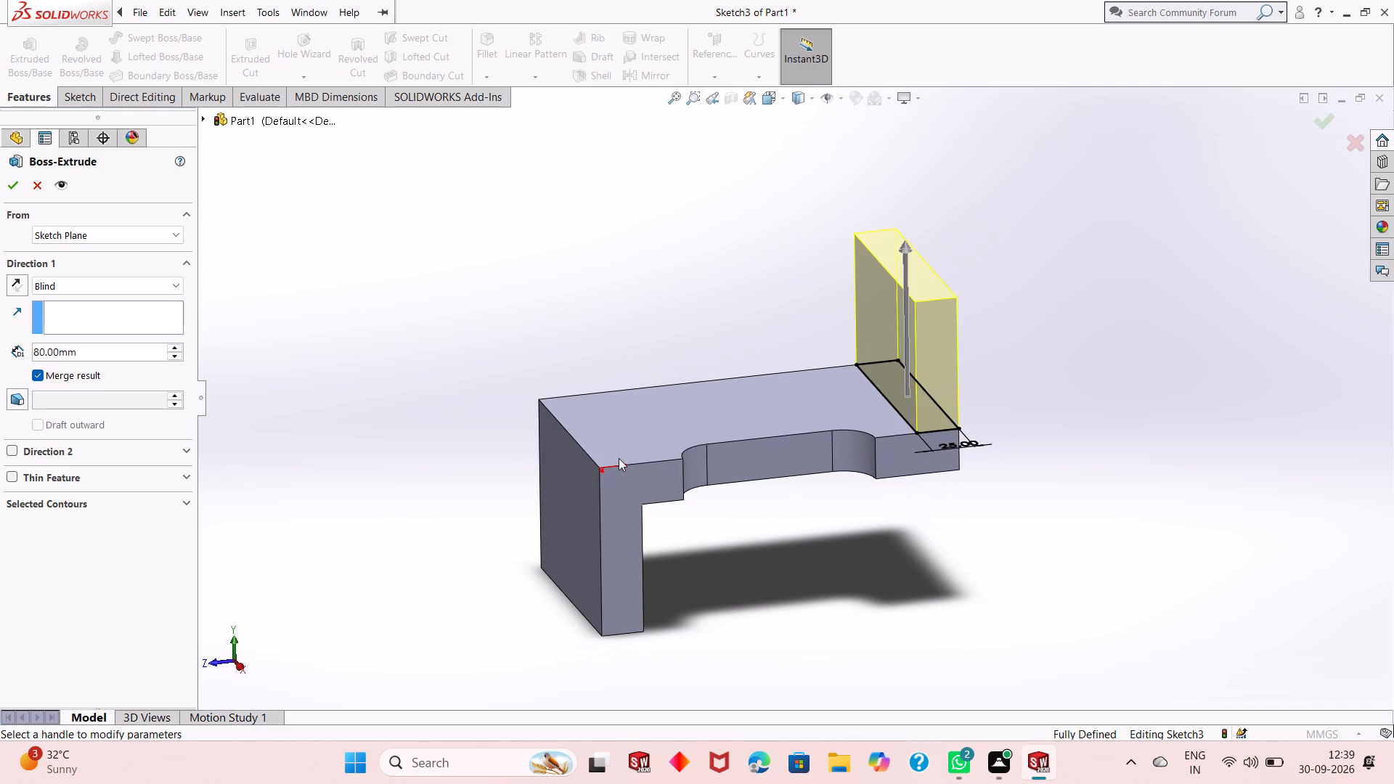
pyautogui.doubleClick(98, 353)
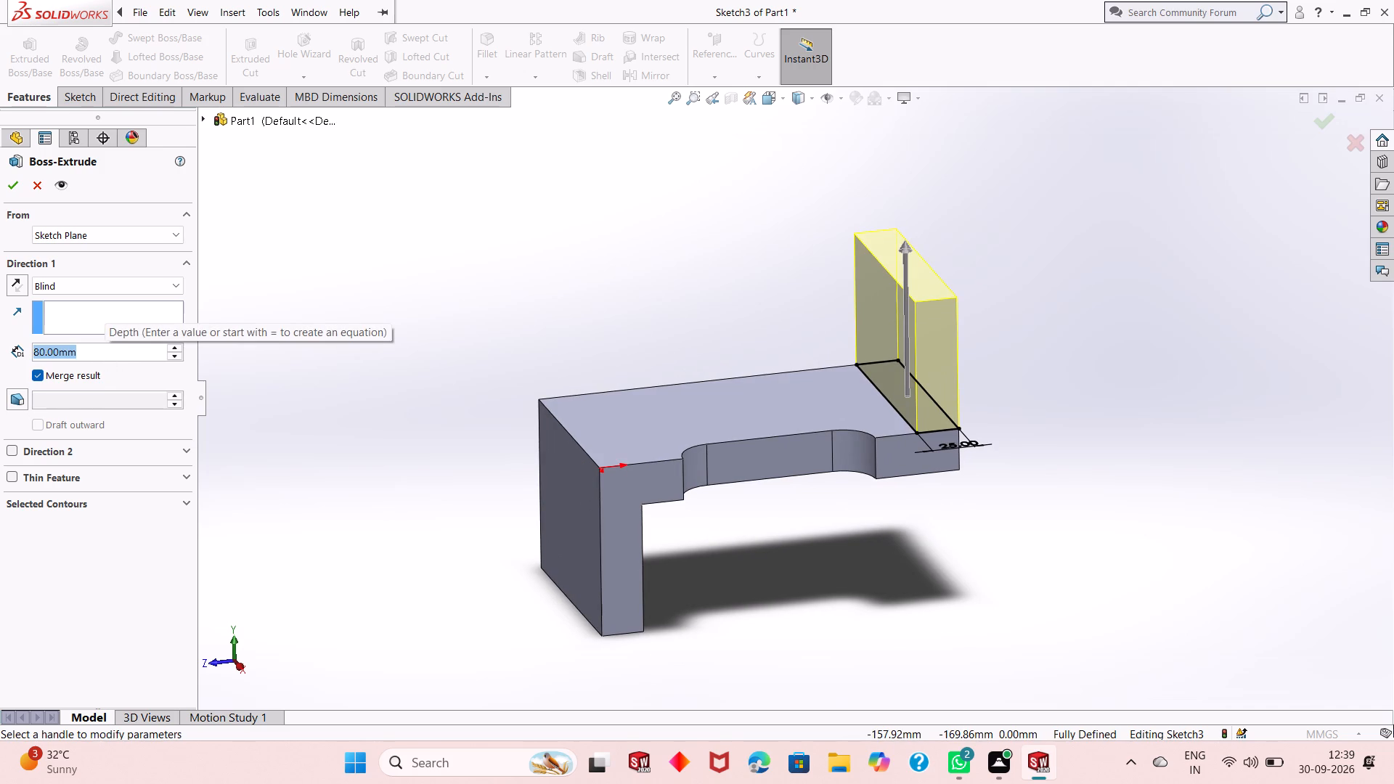
pyautogui.write('97')
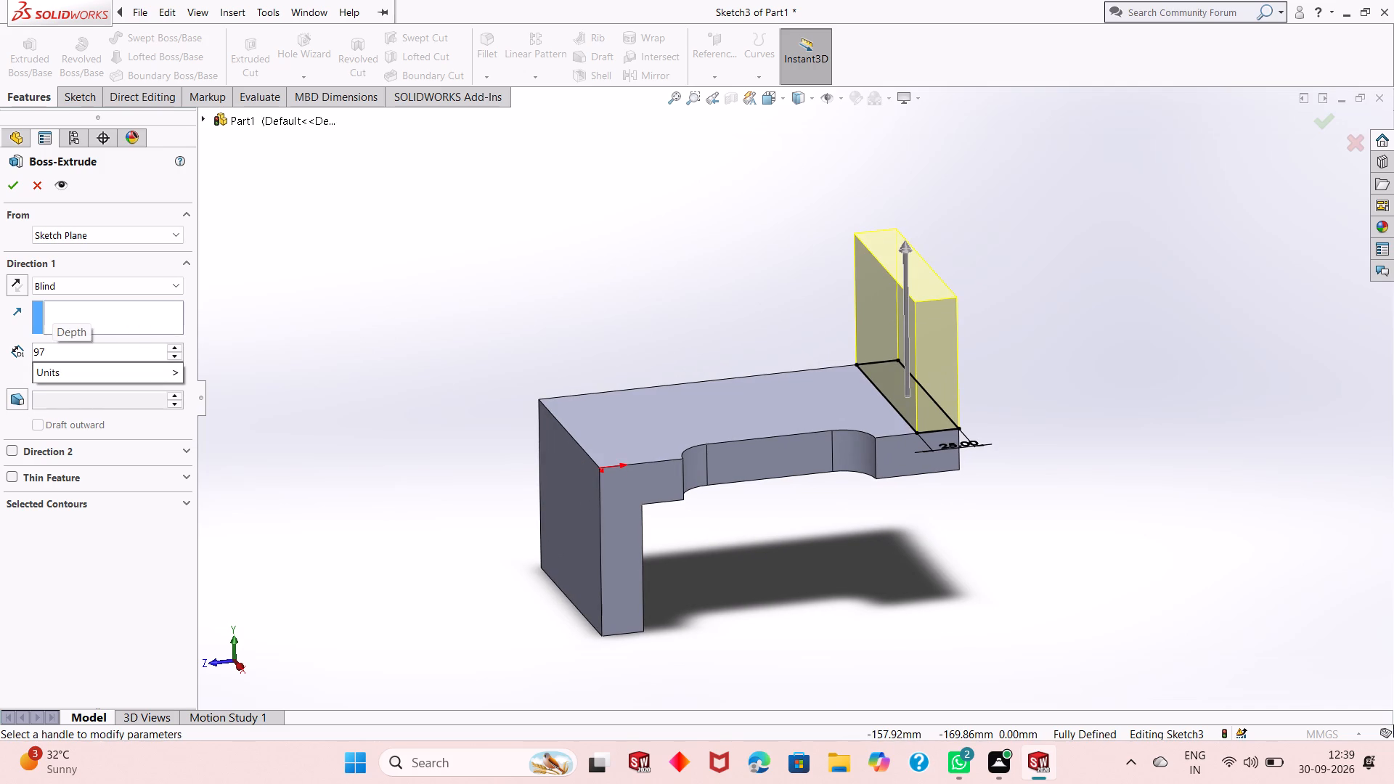
pyautogui.write('50')
pyautogui.press('-')
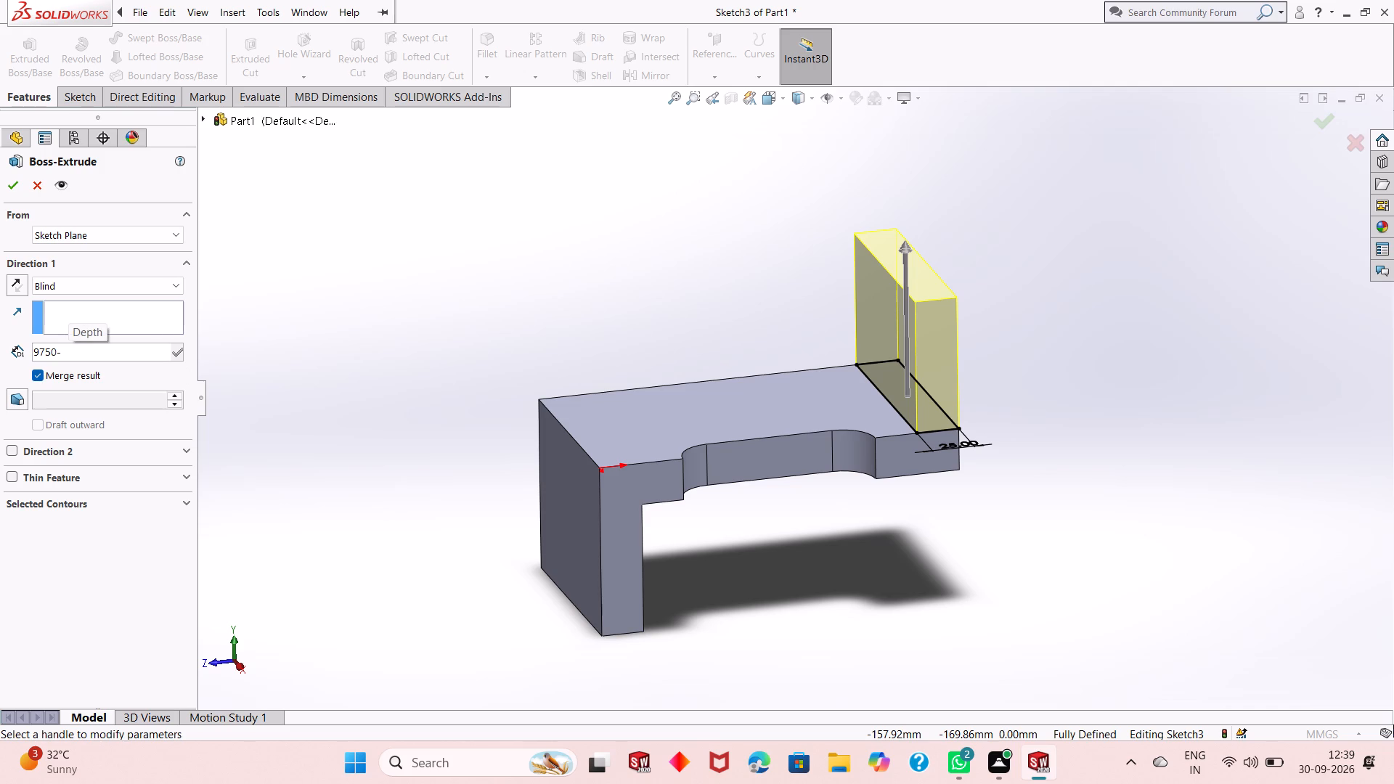
pyautogui.press('BackSpace')
pyautogui.press('BackSpace')
pyautogui.press('BackSpace')
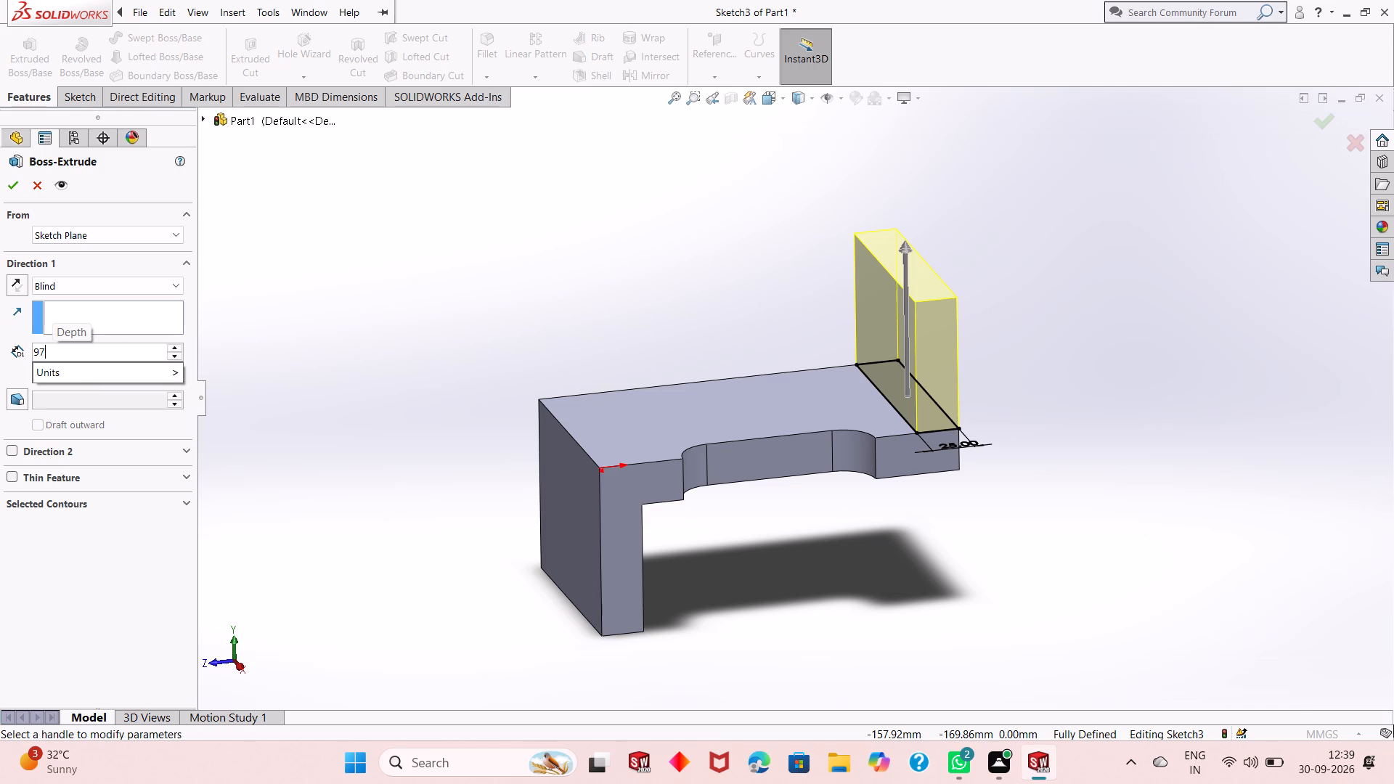
pyautogui.write('.50')
pyautogui.press('-')
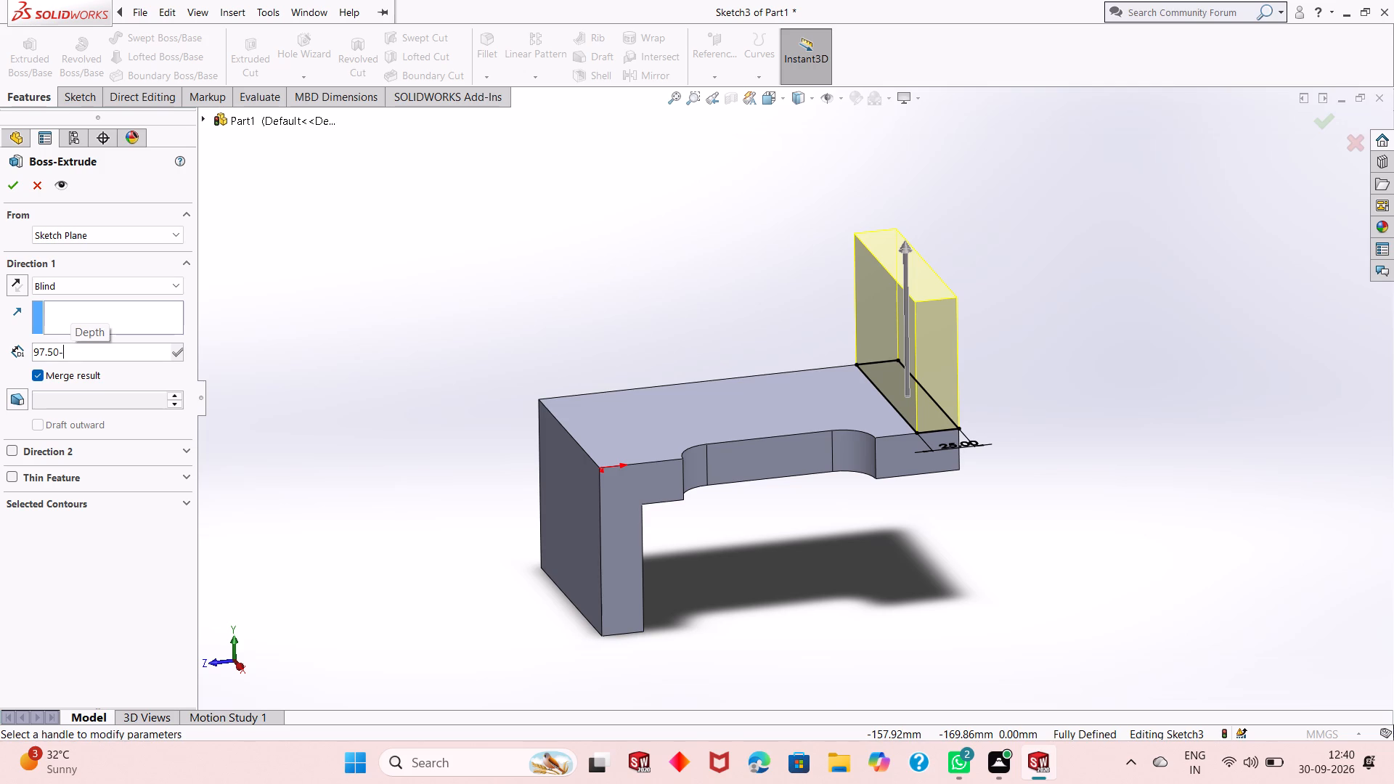
pyautogui.write('25')
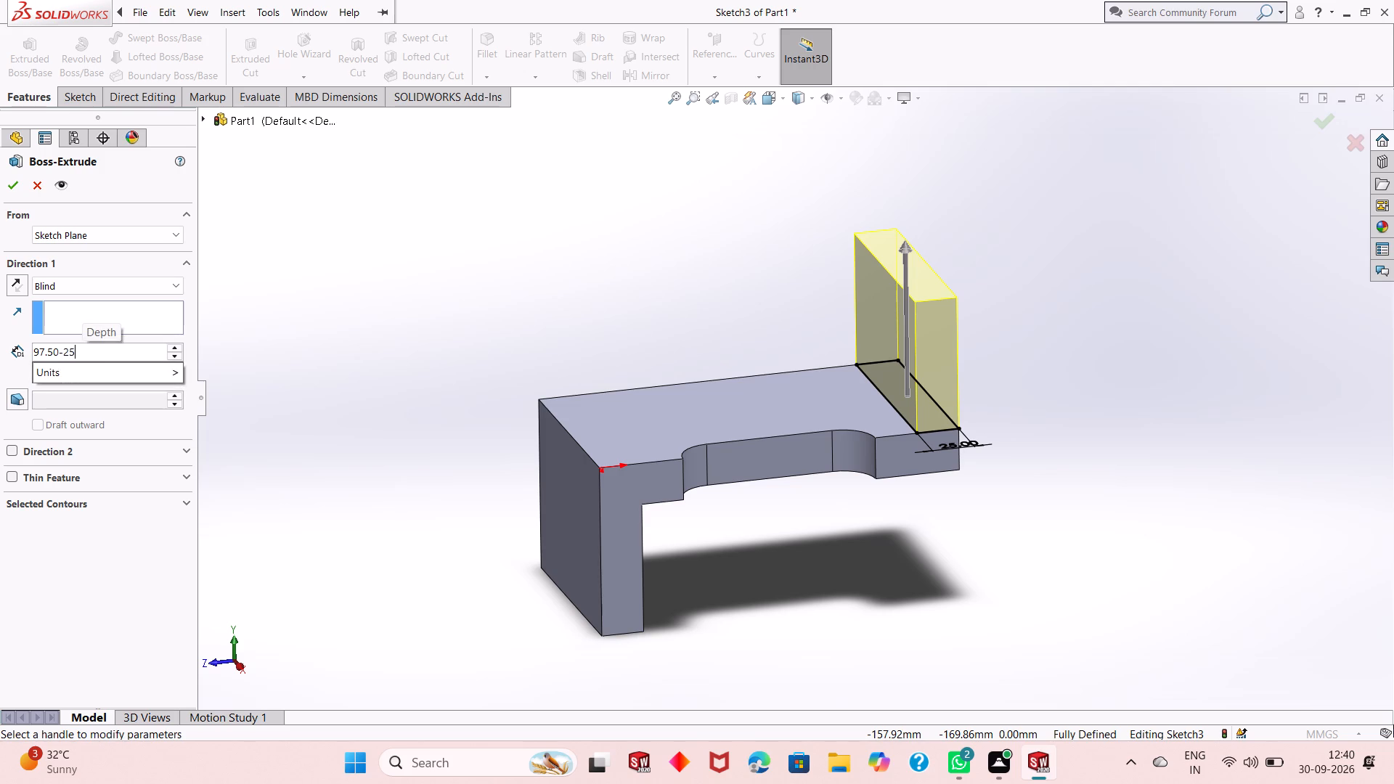
pyautogui.press('Return')
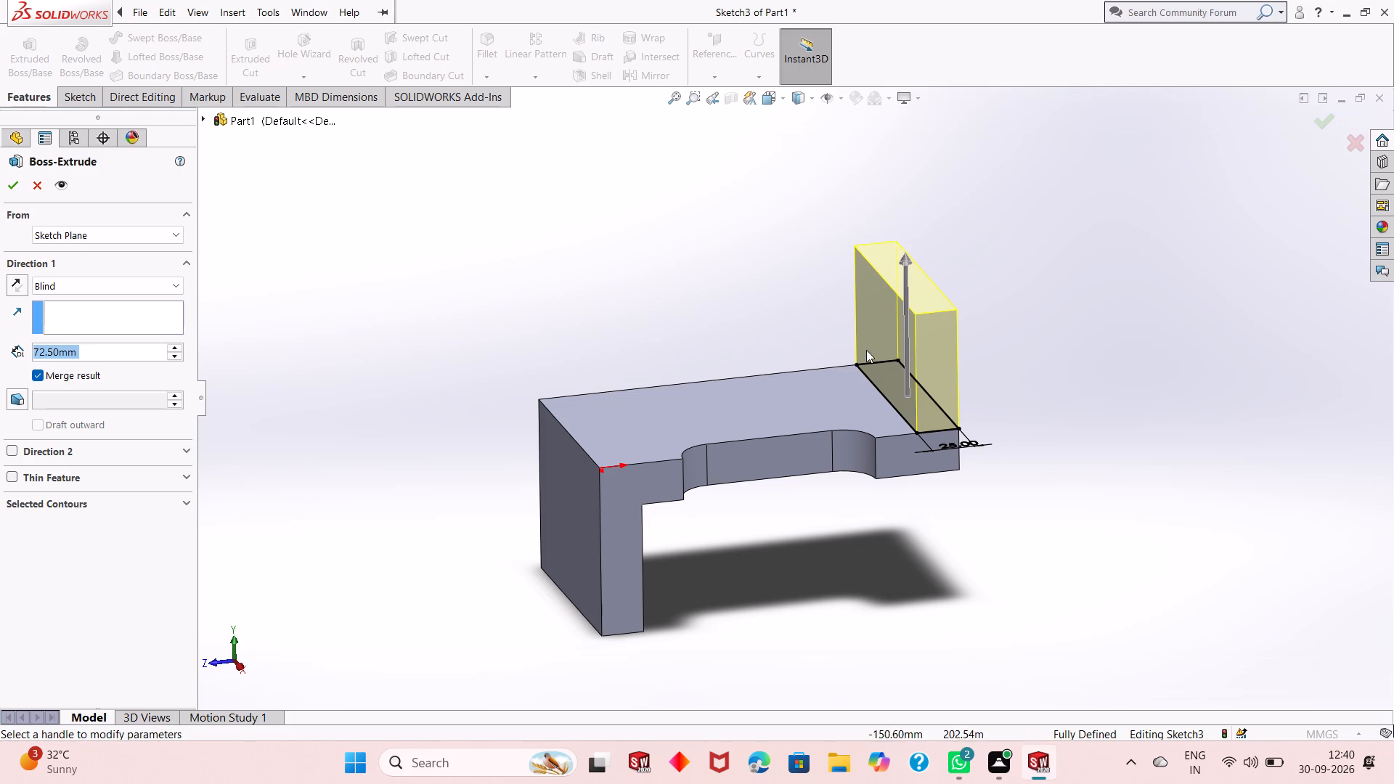
pyautogui.click(11, 187)
pyautogui.click(885, 502)
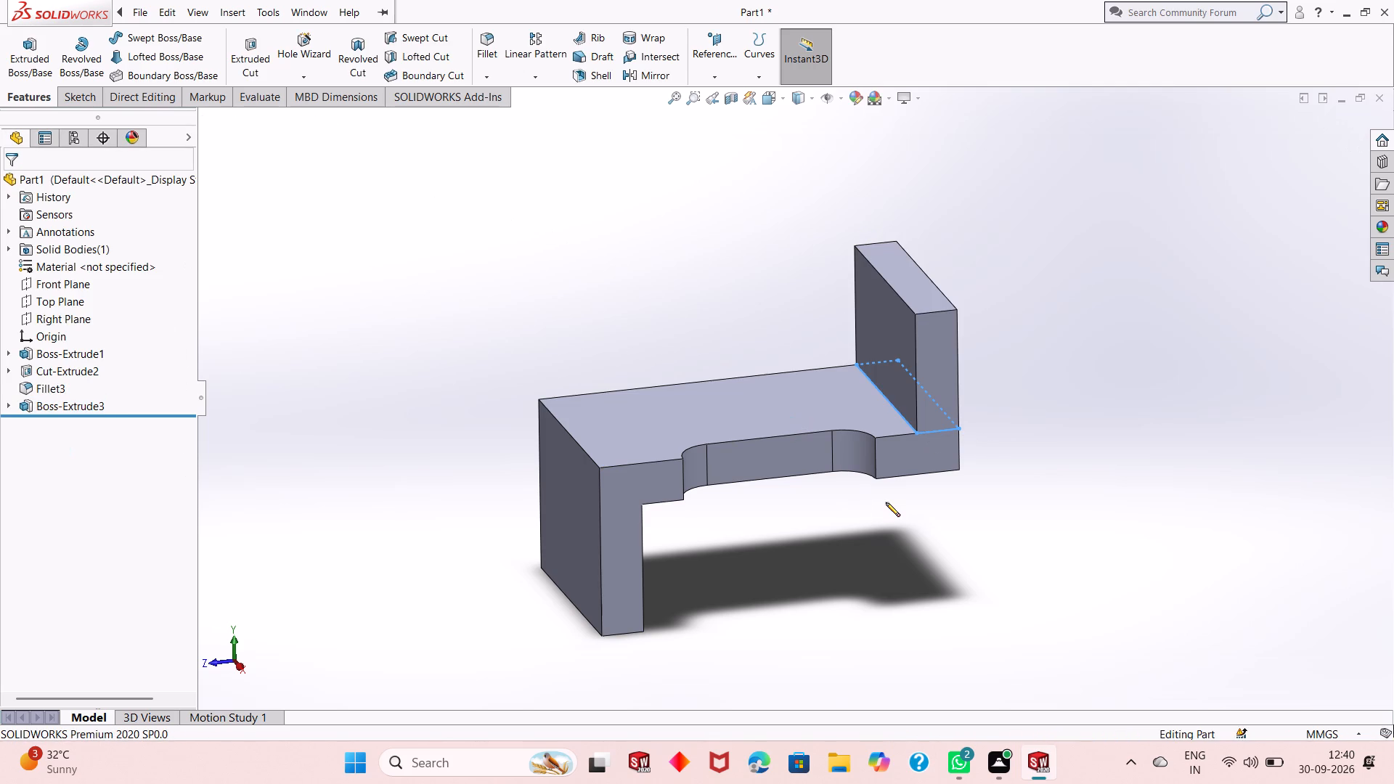
# Examine the upright's height and thickness against the notch and the inverted-L body from the side, the back and above.
pyautogui.moveTo(871, 502); pyautogui.dragTo(879, 457, button='middle')
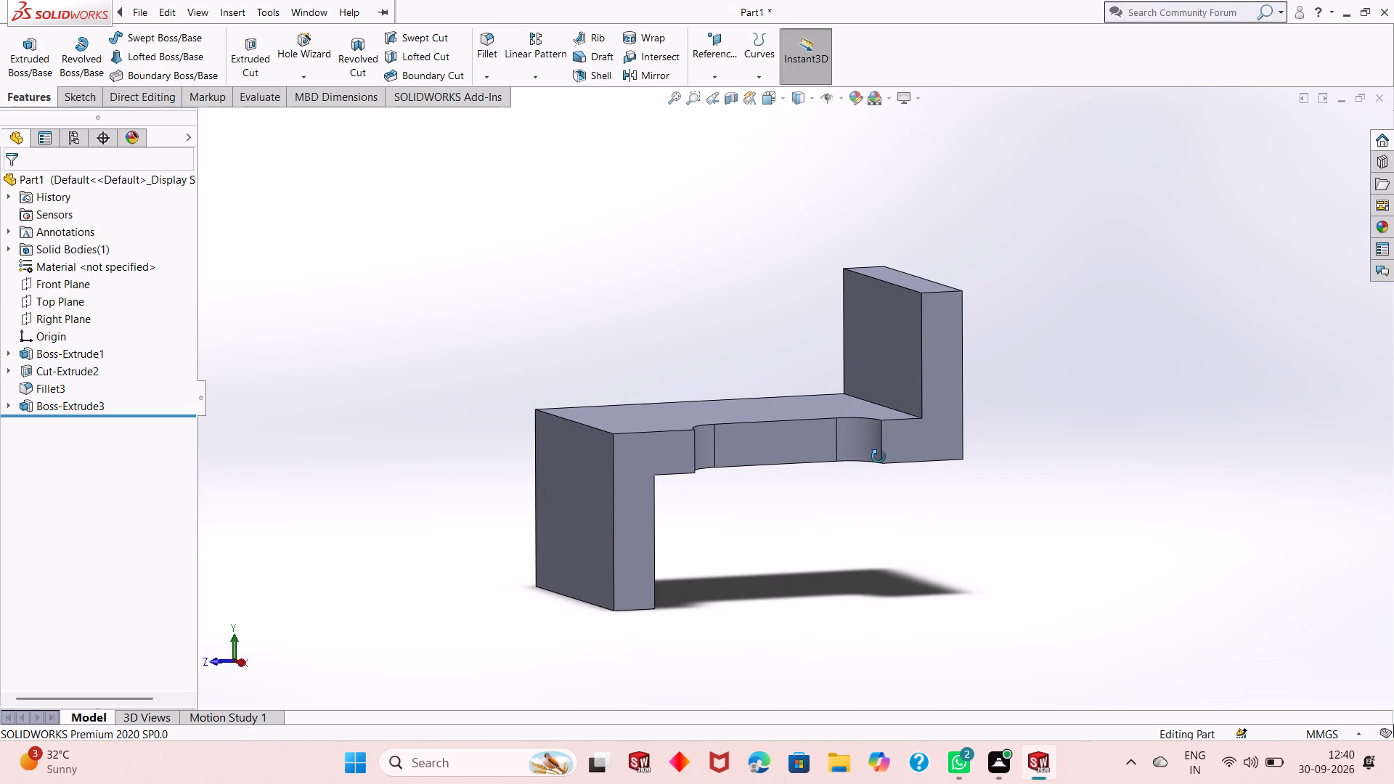
pyautogui.moveTo(879, 457); pyautogui.dragTo(879, 459, button='middle')
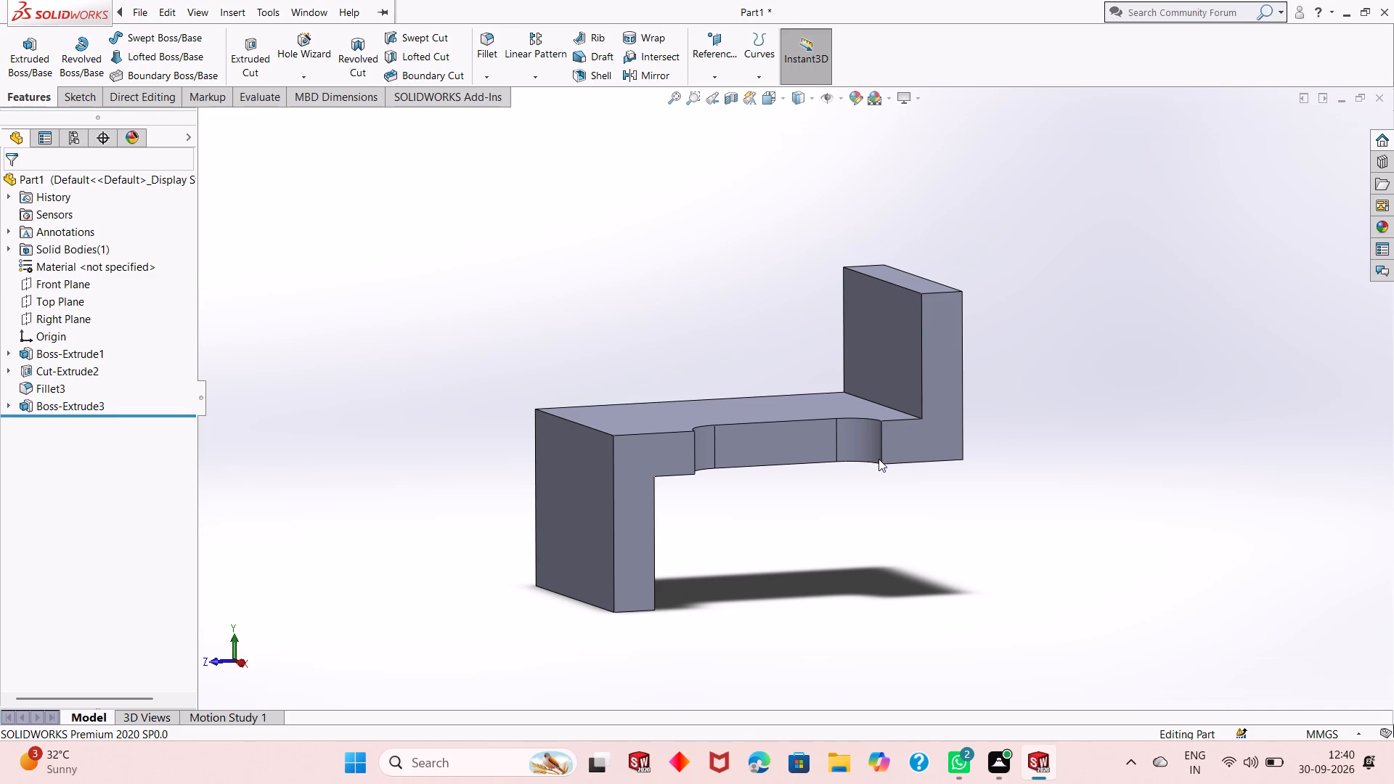
pyautogui.scroll(1, 879, 459)
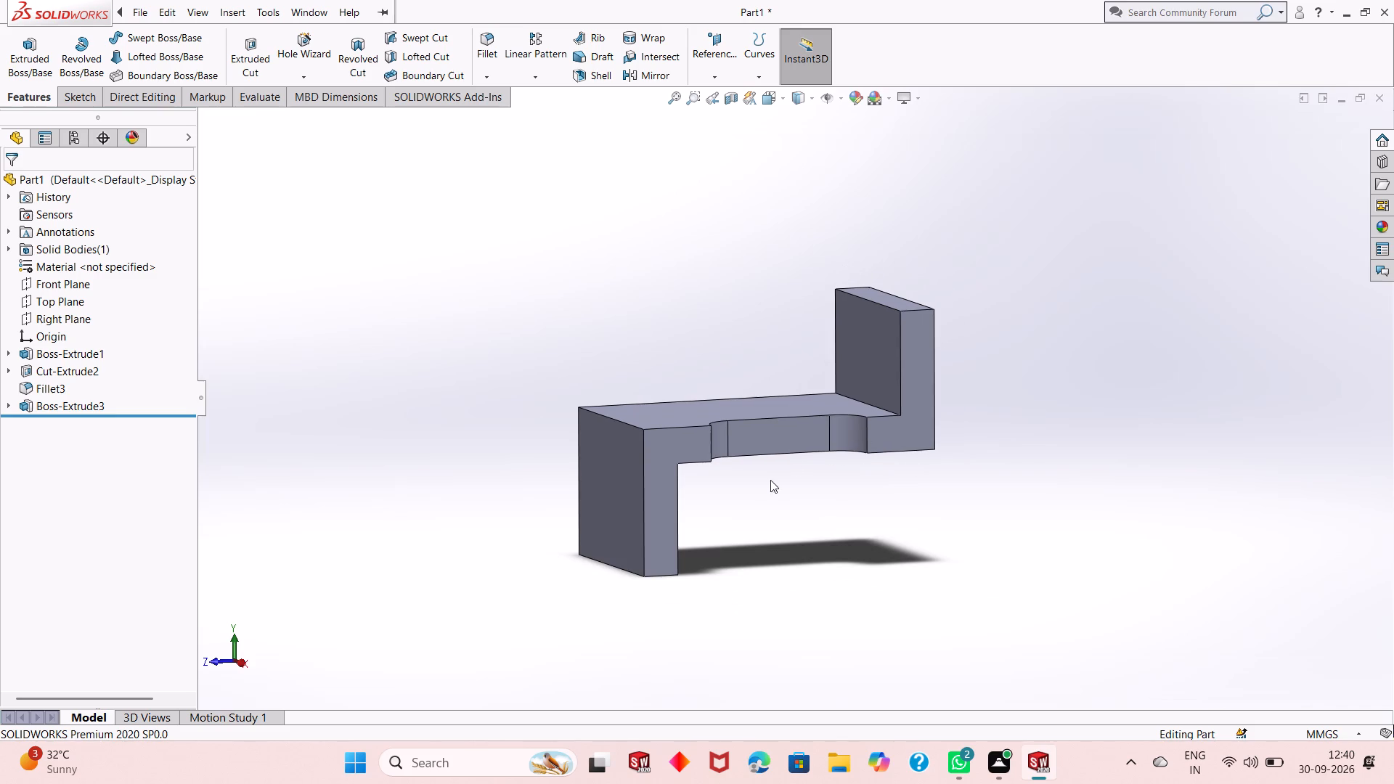
pyautogui.moveTo(770, 497); pyautogui.dragTo(802, 589, button='middle')
pyautogui.scroll(1, 802, 589)
pyautogui.scroll(-3, 703, 263)
pyautogui.scroll(4, 730, 353)
pyautogui.scroll(-1, 856, 555)
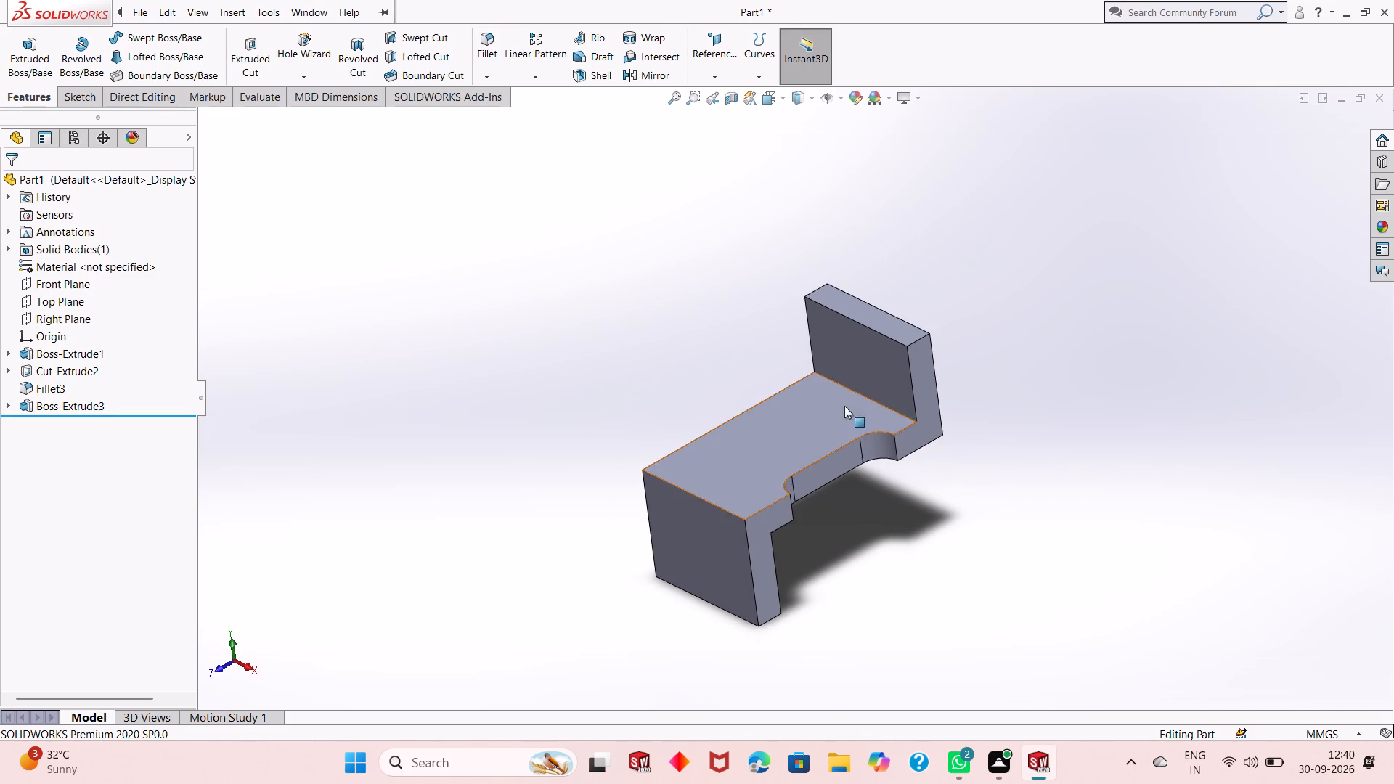
pyautogui.scroll(-2, 844, 415)
pyautogui.scroll(-1, 764, 435)
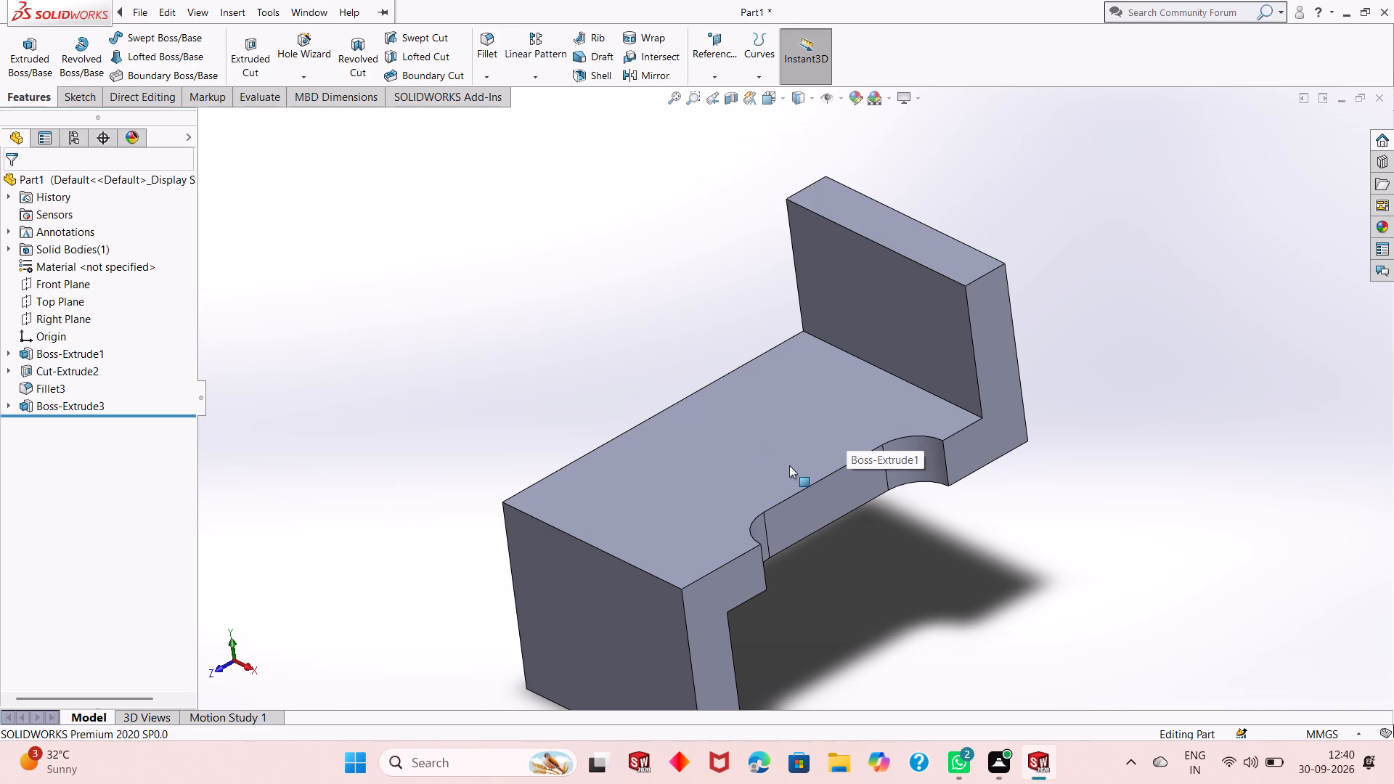
pyautogui.scroll(1, 812, 518)
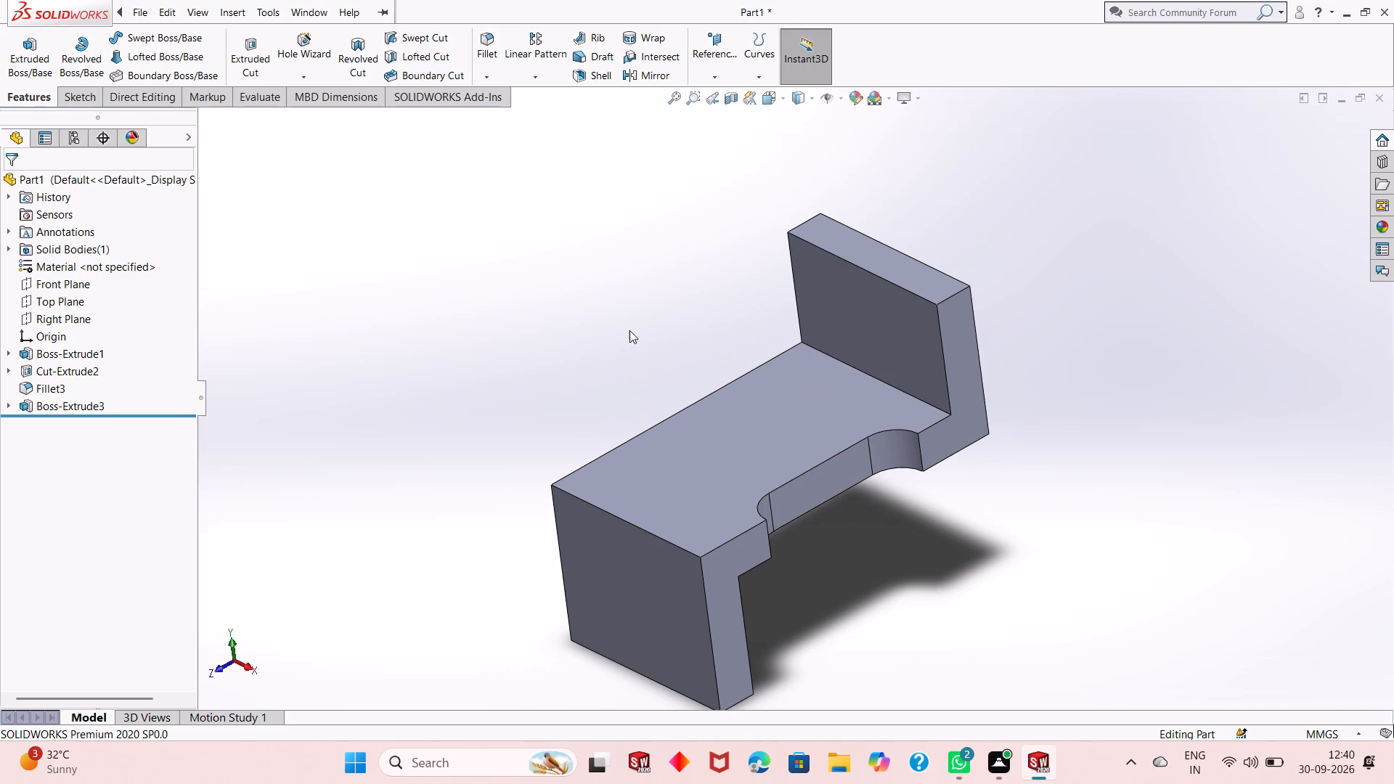
pyautogui.scroll(-2, 903, 311)
pyautogui.scroll(-2, 830, 359)
pyautogui.scroll(6, 830, 359)
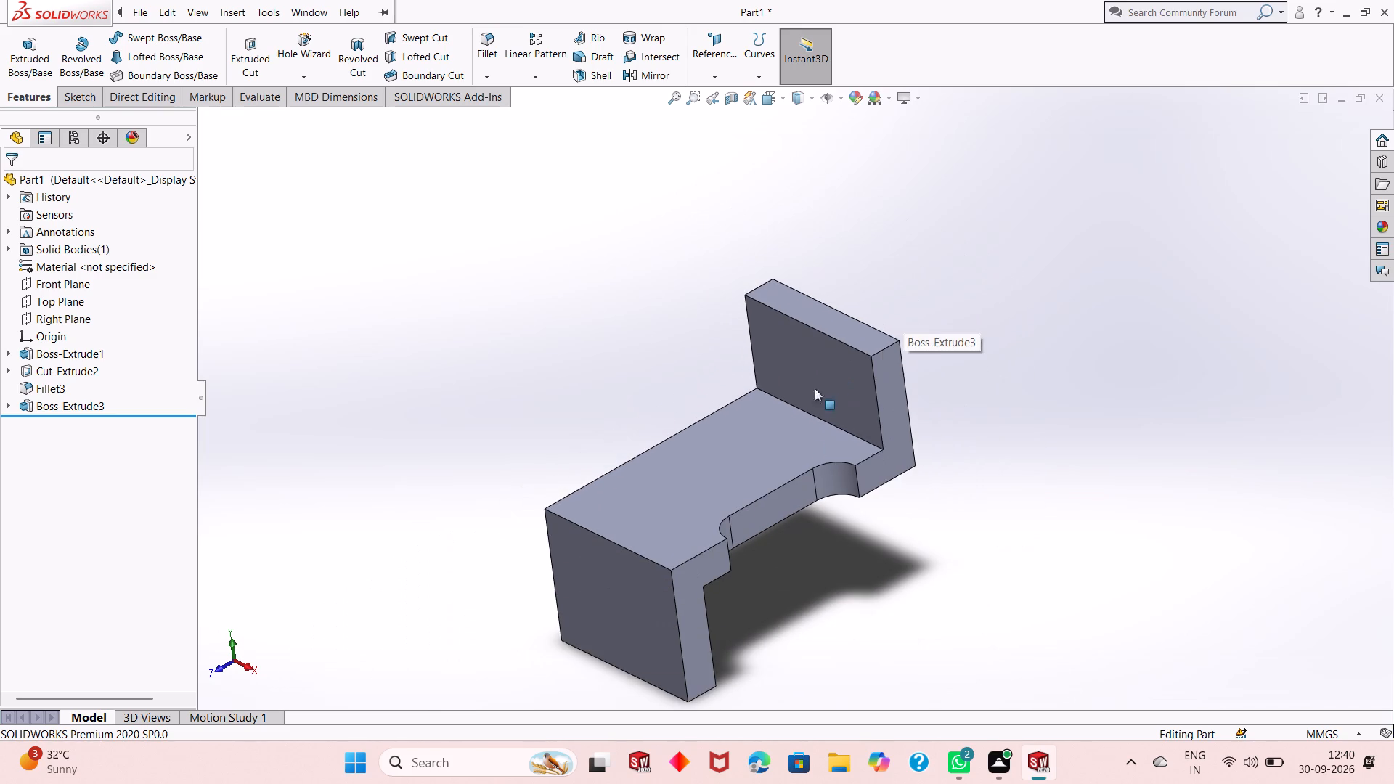
pyautogui.scroll(-1, 769, 525)
pyautogui.scroll(-2, 786, 425)
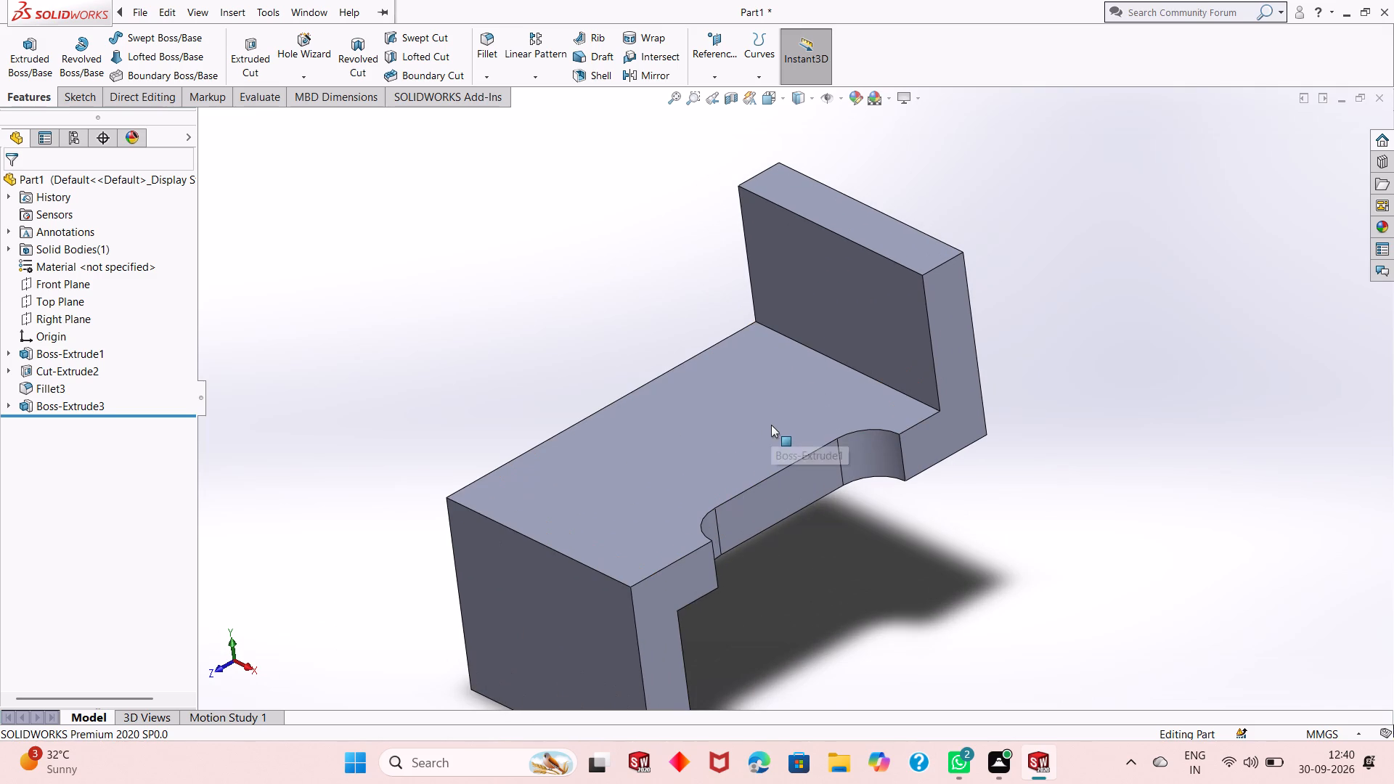
pyautogui.scroll(-1, 741, 436)
pyautogui.scroll(1, 741, 436)
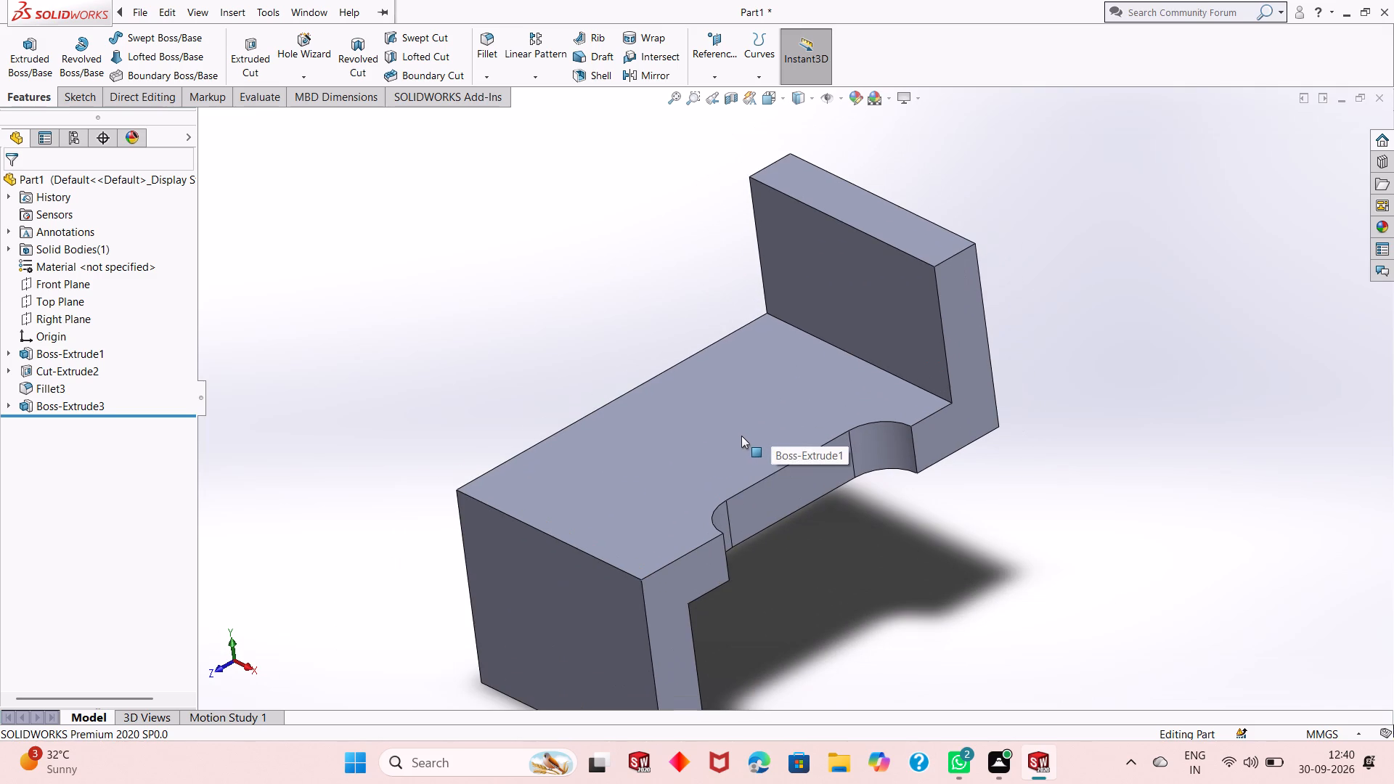
pyautogui.scroll(1, 741, 436)
pyautogui.scroll(-1, 793, 413)
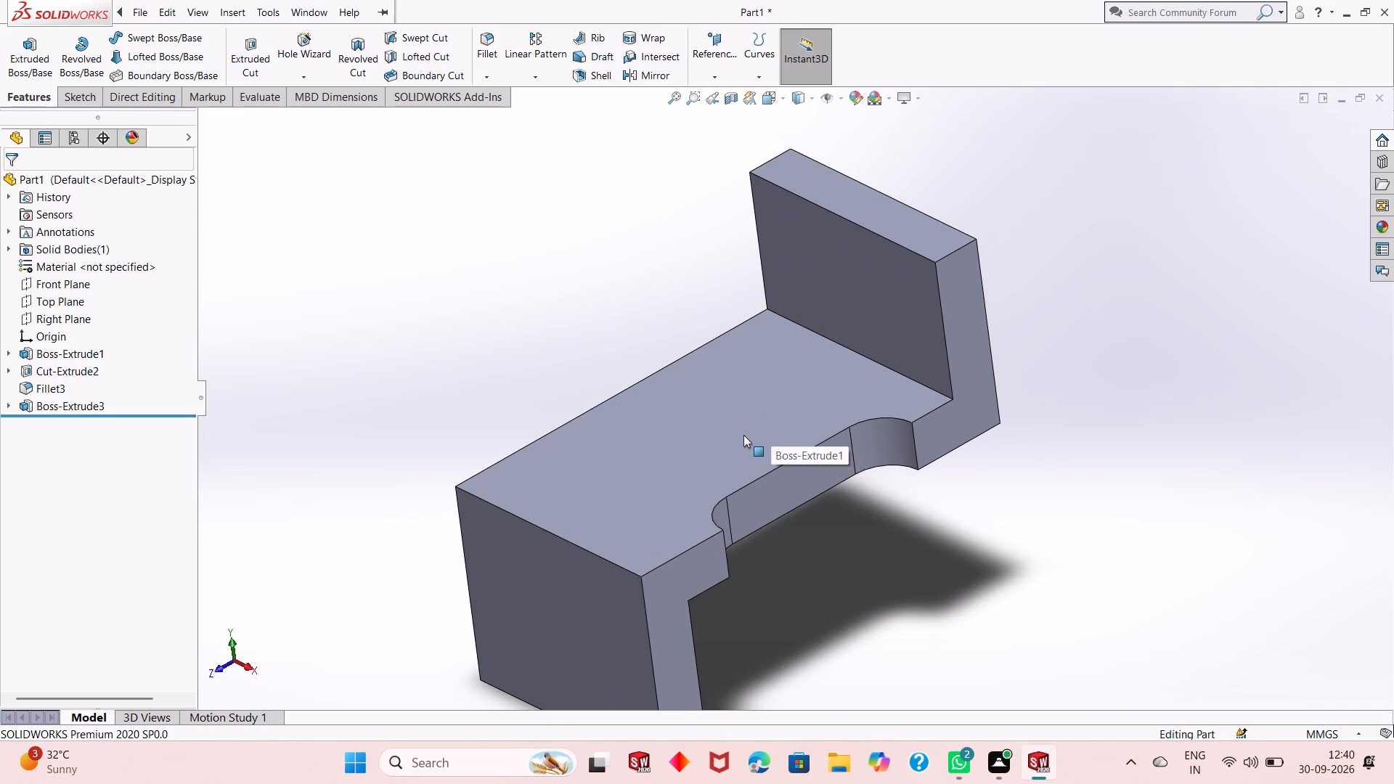
pyautogui.scroll(-1, 736, 436)
pyautogui.scroll(1, 735, 438)
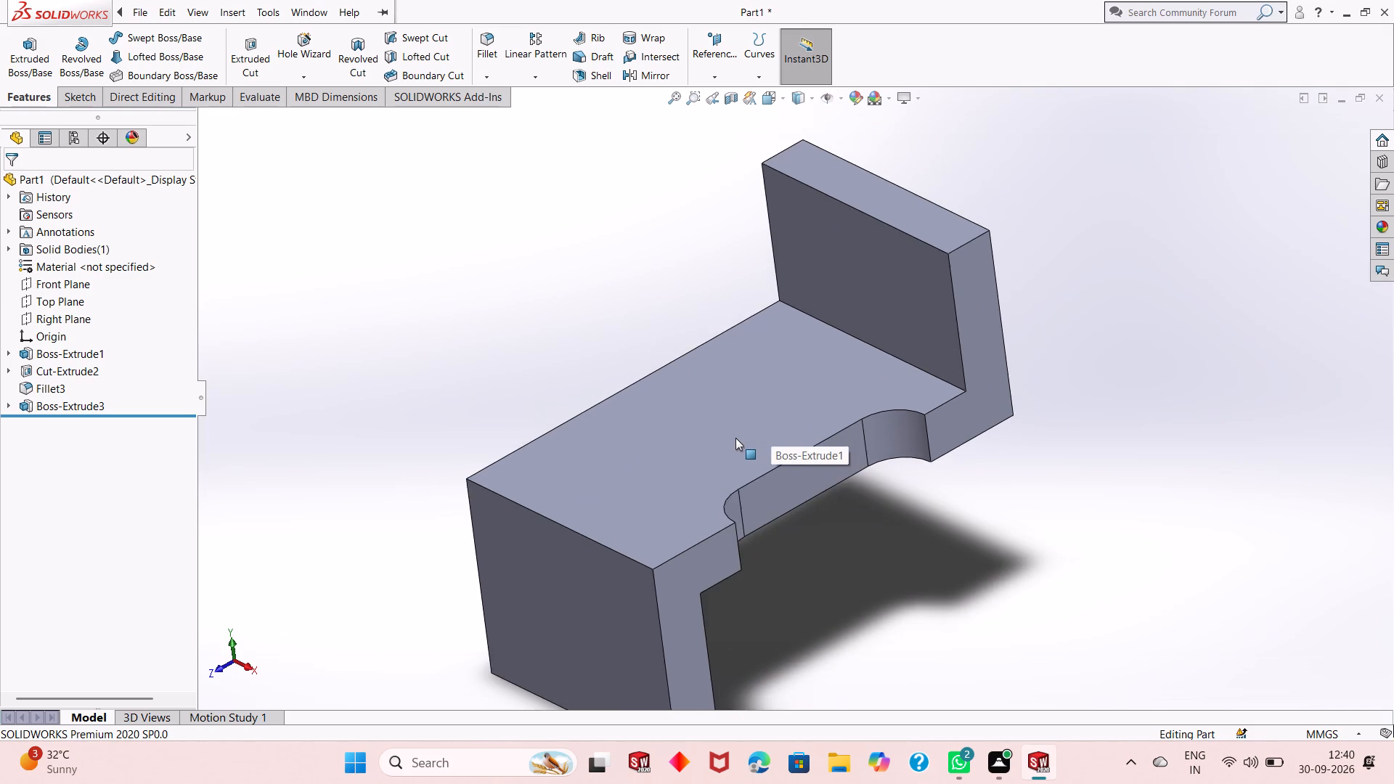
pyautogui.scroll(2, 735, 438)
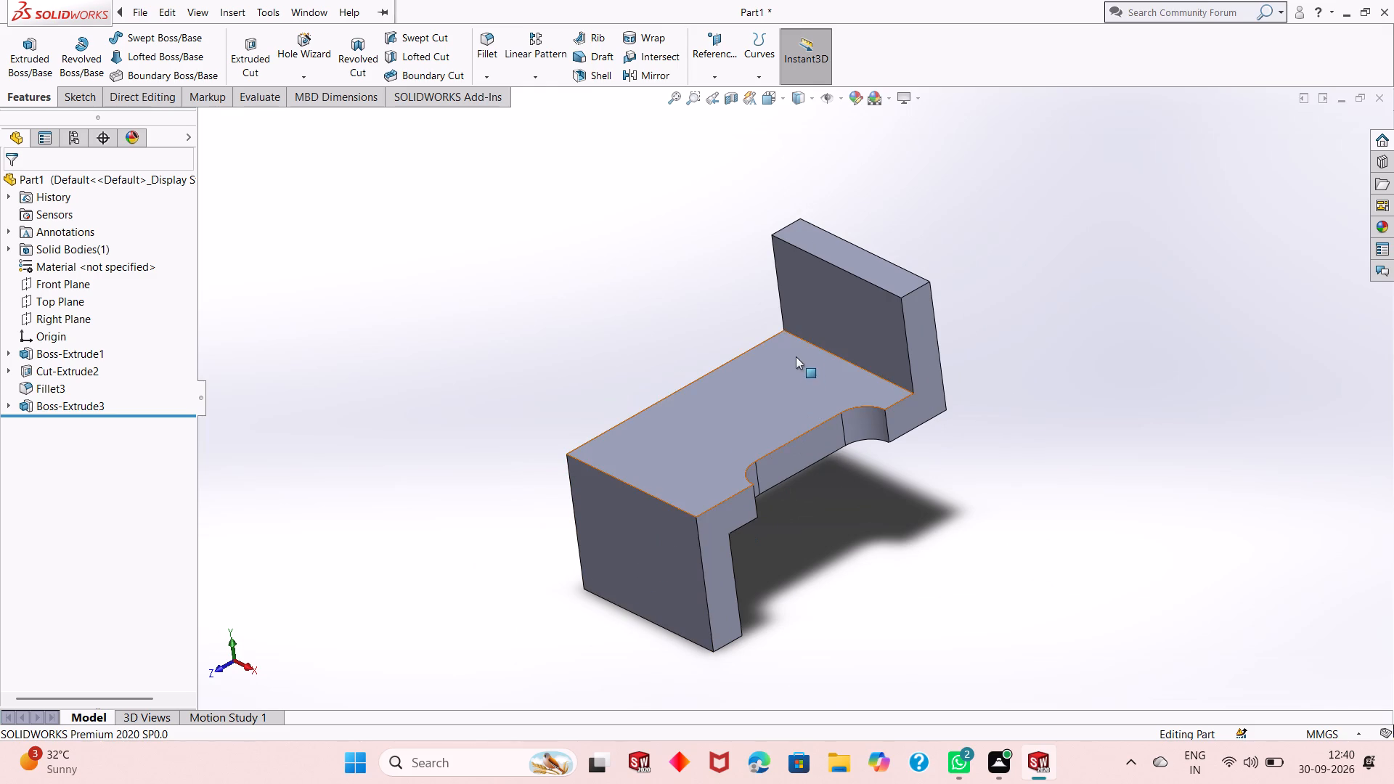
pyautogui.scroll(-1, 862, 203)
pyautogui.scroll(2, 751, 438)
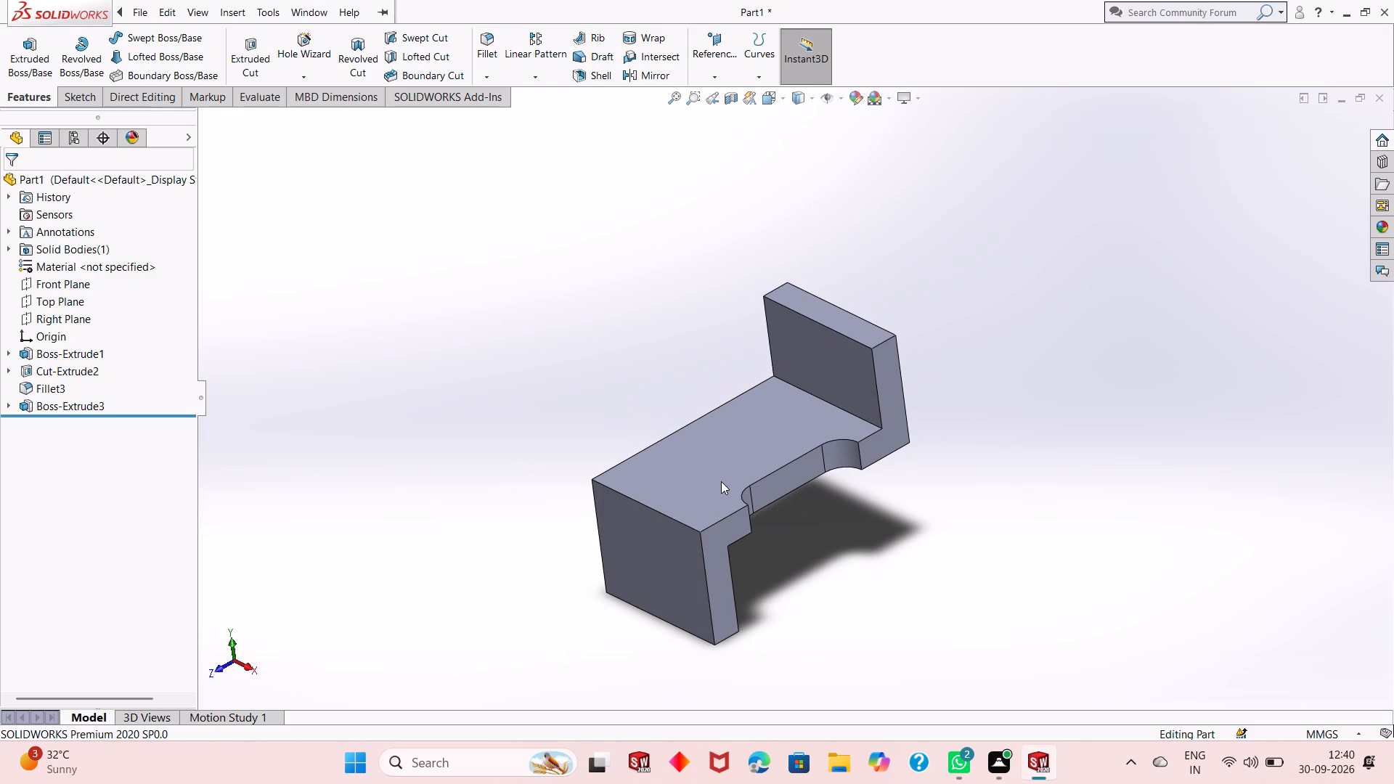
pyautogui.scroll(-1, 721, 482)
pyautogui.scroll(-1, 784, 432)
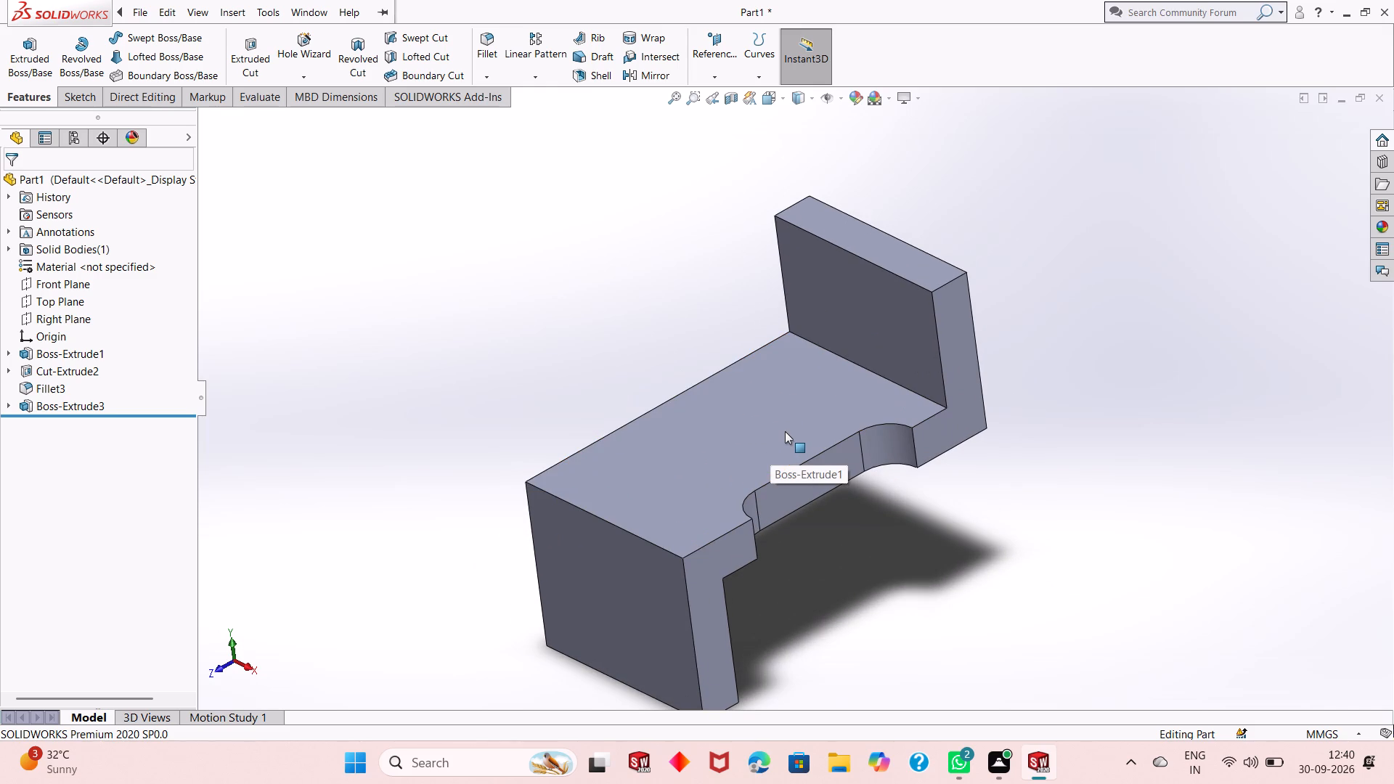
pyautogui.scroll(-1, 754, 435)
pyautogui.scroll(3, 753, 435)
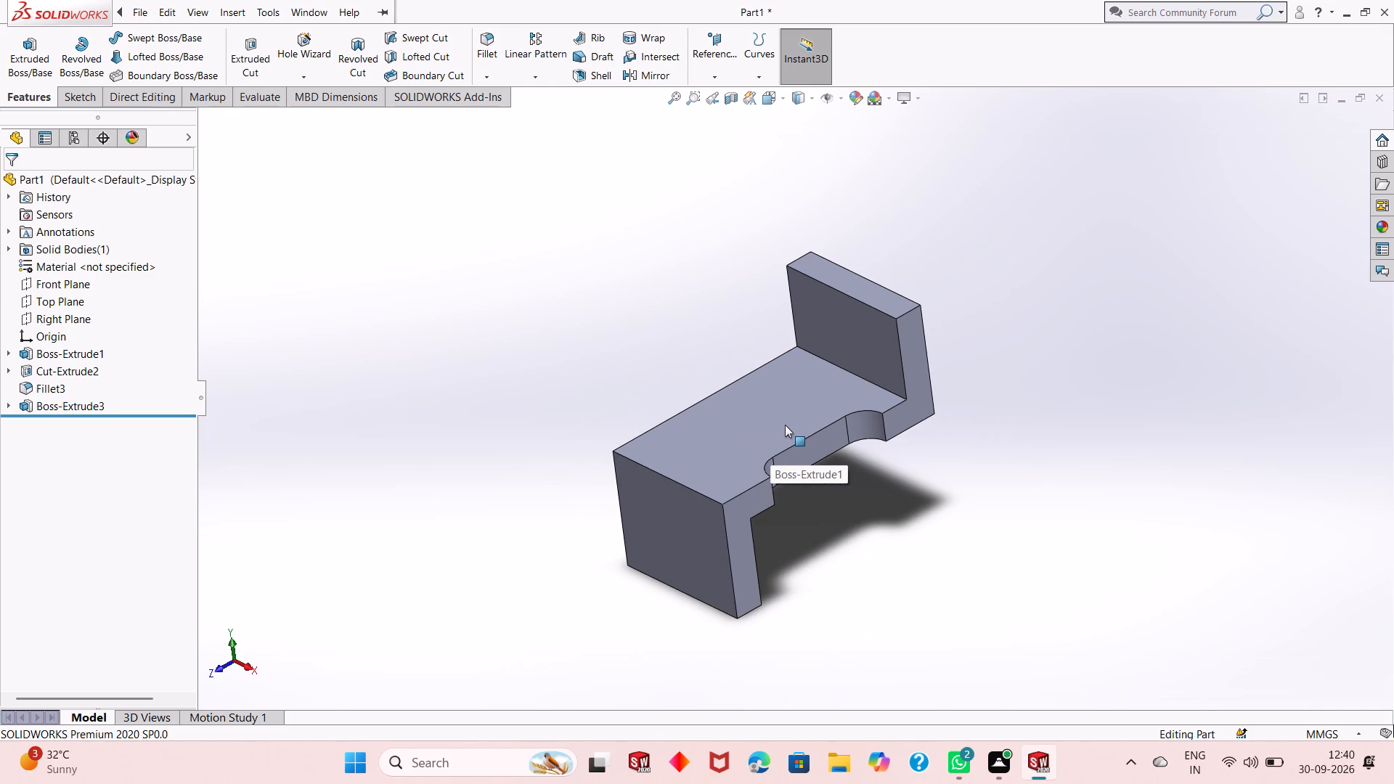
pyautogui.scroll(-1, 791, 422)
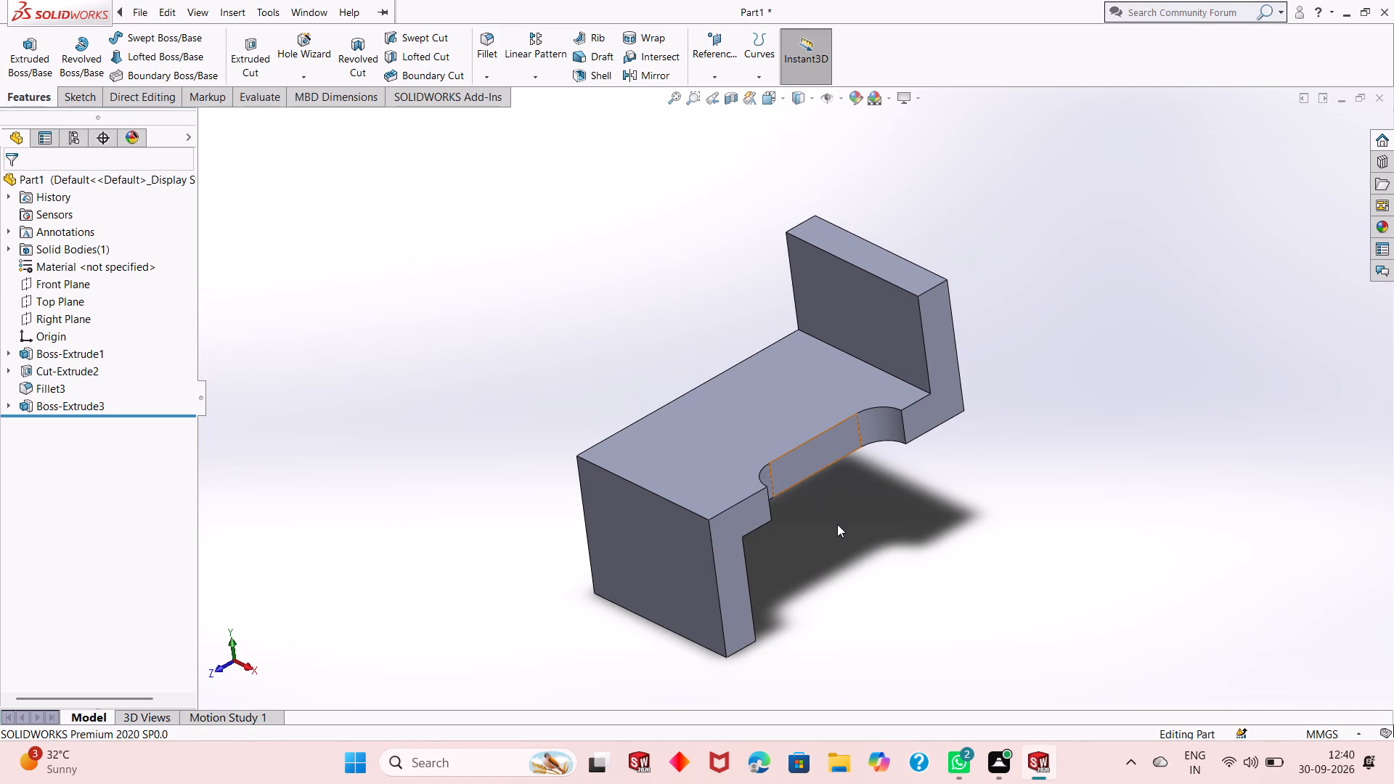
pyautogui.moveTo(837, 524); pyautogui.dragTo(838, 485, button='middle')
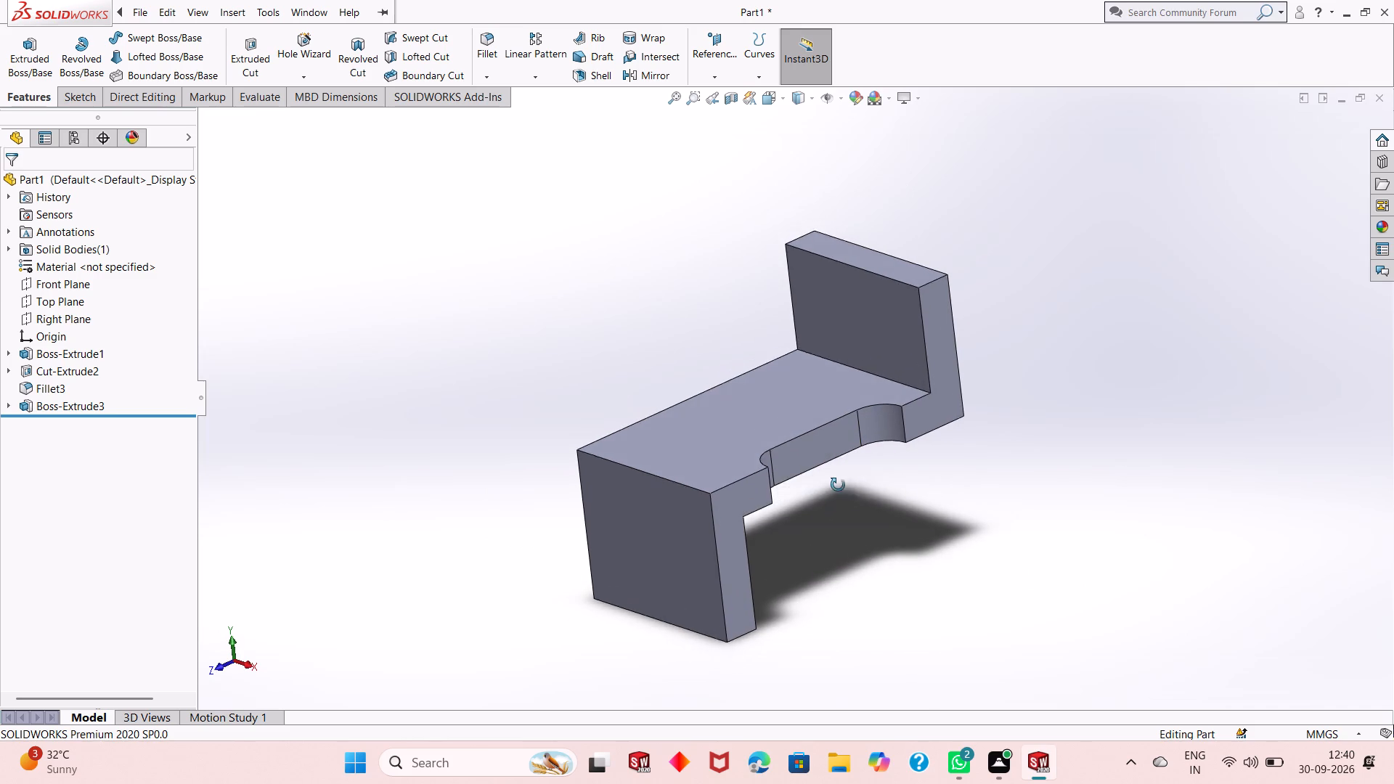
pyautogui.moveTo(838, 485); pyautogui.dragTo(801, 456, button='middle')
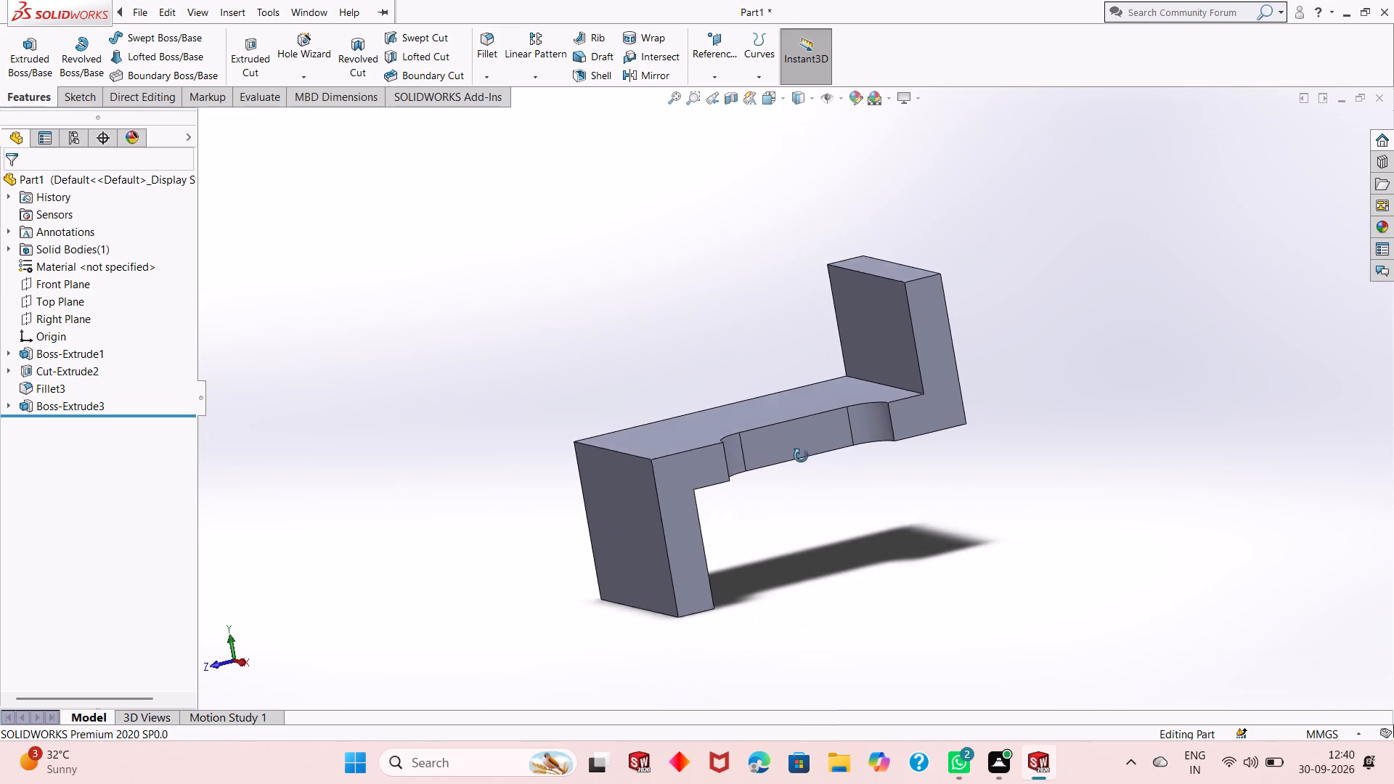
pyautogui.moveTo(801, 456); pyautogui.dragTo(629, 485, button='middle')
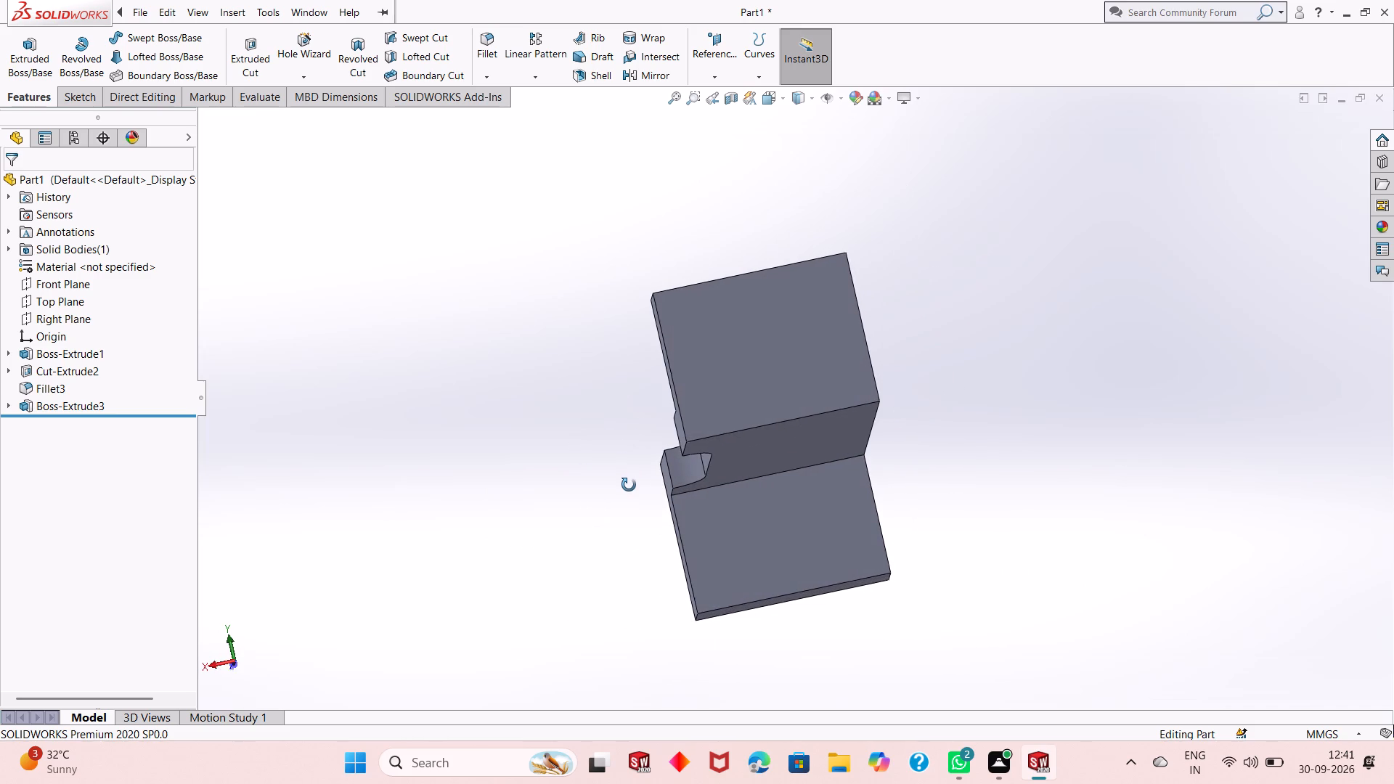
pyautogui.moveTo(629, 485); pyautogui.dragTo(861, 423, button='middle')
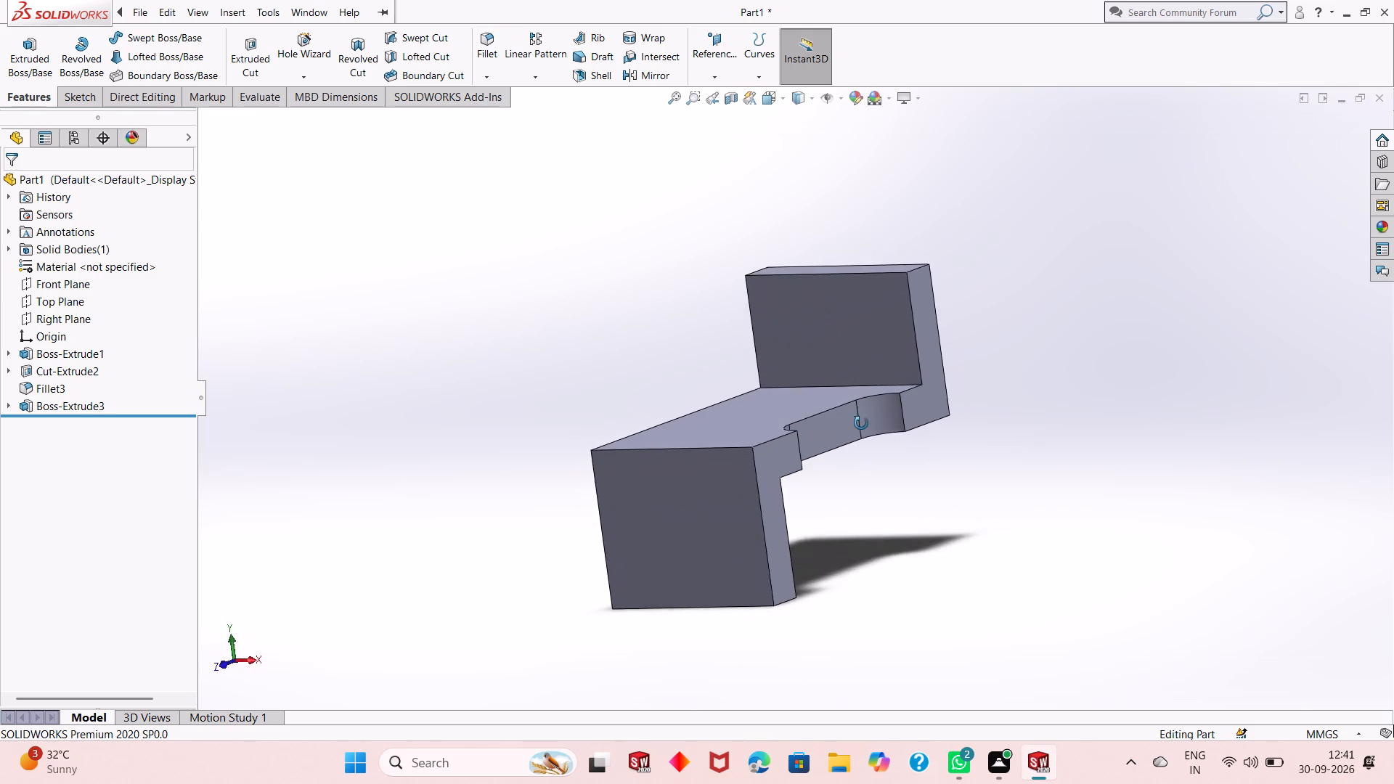
pyautogui.moveTo(861, 423); pyautogui.dragTo(806, 572, button='middle')
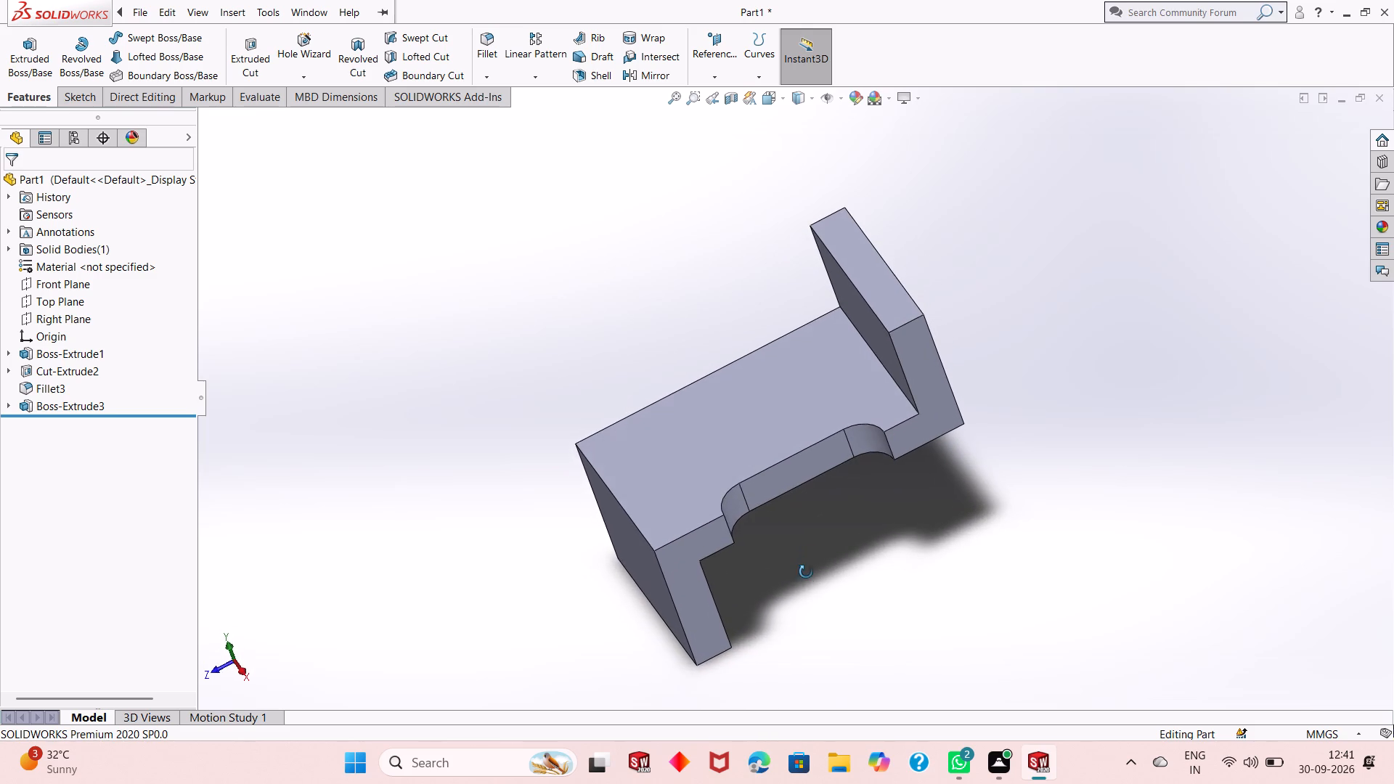
pyautogui.moveTo(806, 572); pyautogui.dragTo(807, 578, button='middle')
pyautogui.scroll(-3, 806, 412)
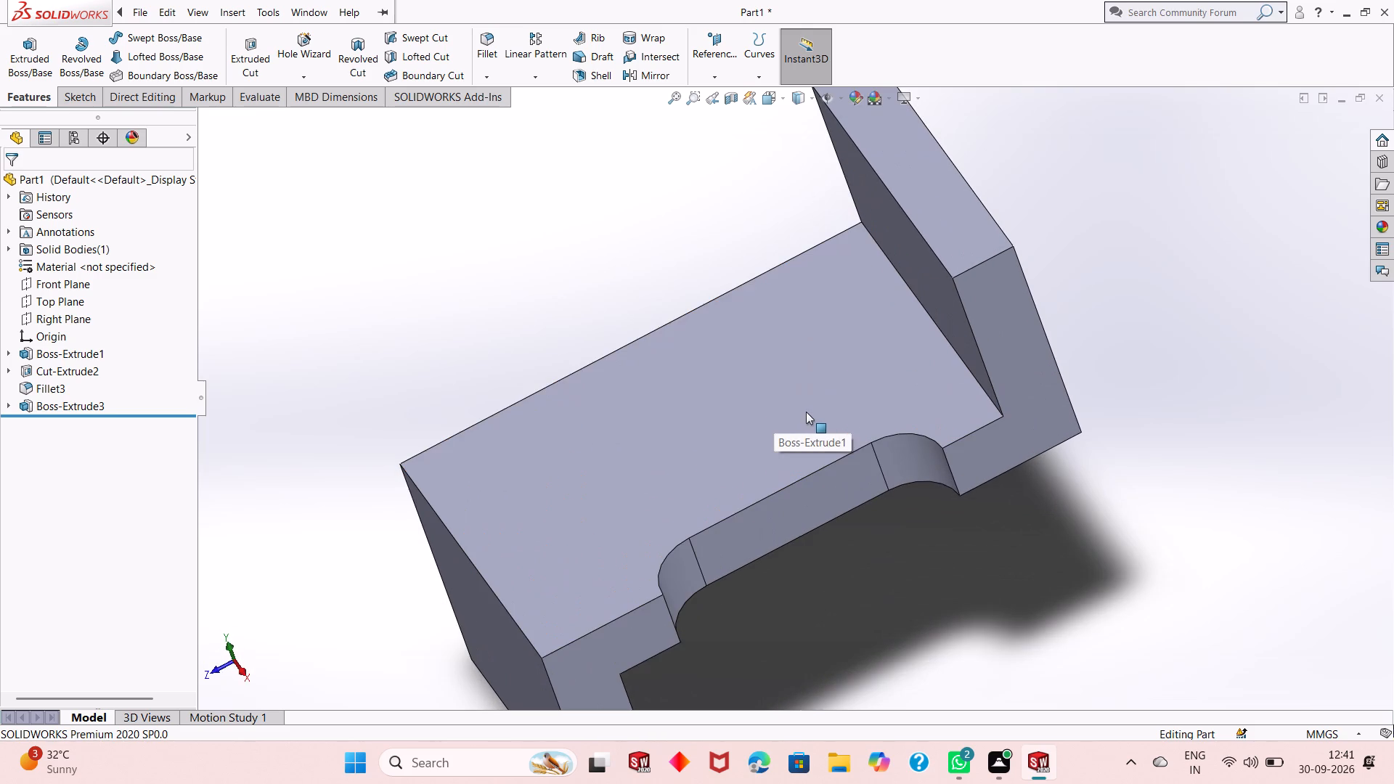
pyautogui.scroll(-2, 733, 474)
pyautogui.scroll(3, 733, 474)
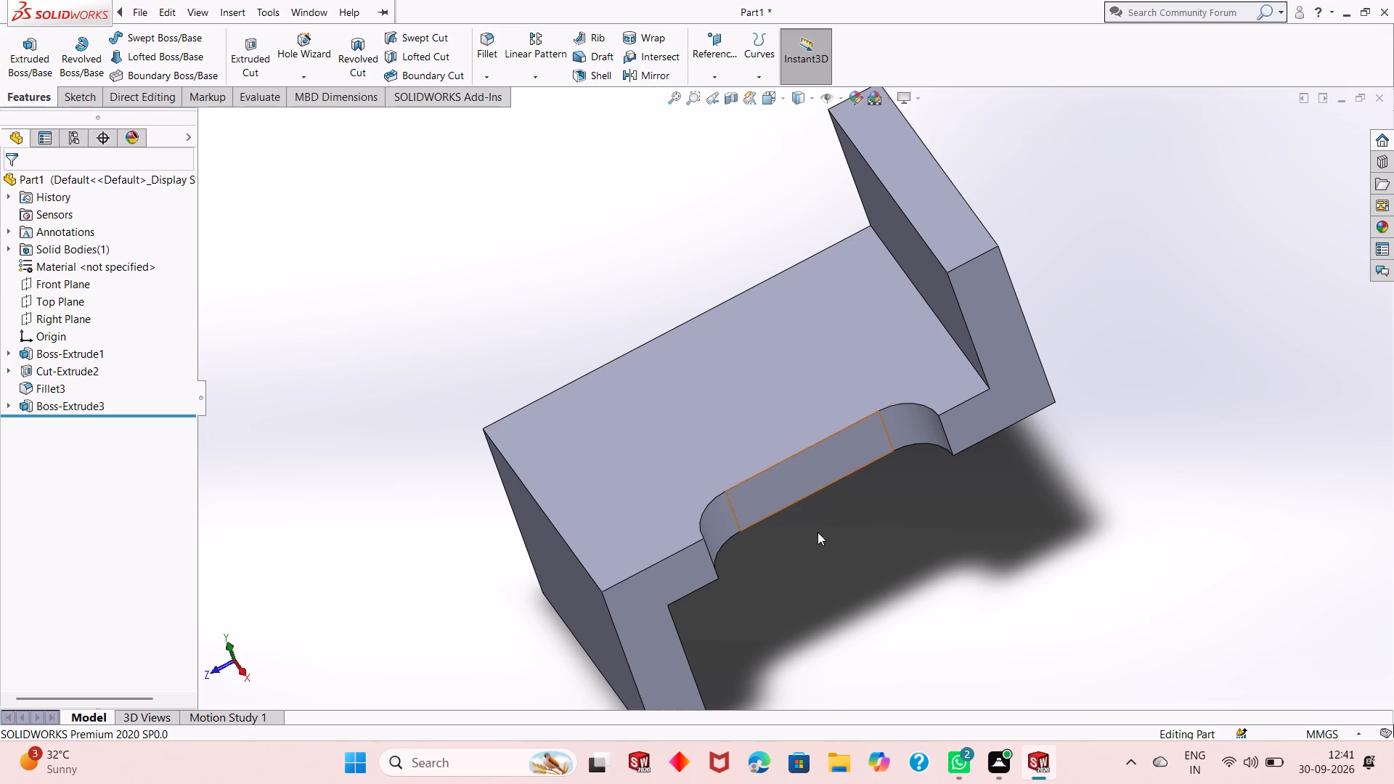
pyautogui.moveTo(819, 536); pyautogui.dragTo(838, 468, button='middle')
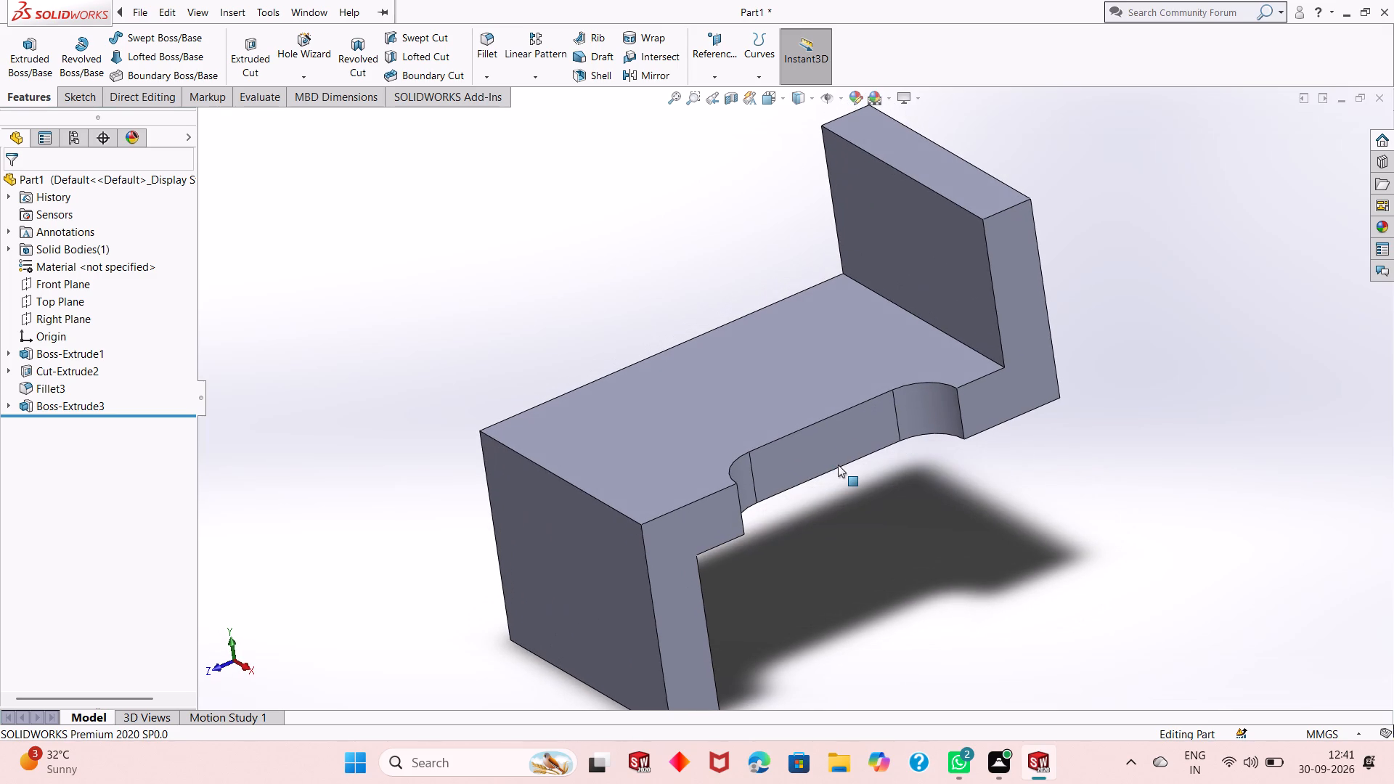
# Set up a 20 mm fillet on the two upper corner edges running across the upright's thickness.
pyautogui.scroll(1, 804, 472)
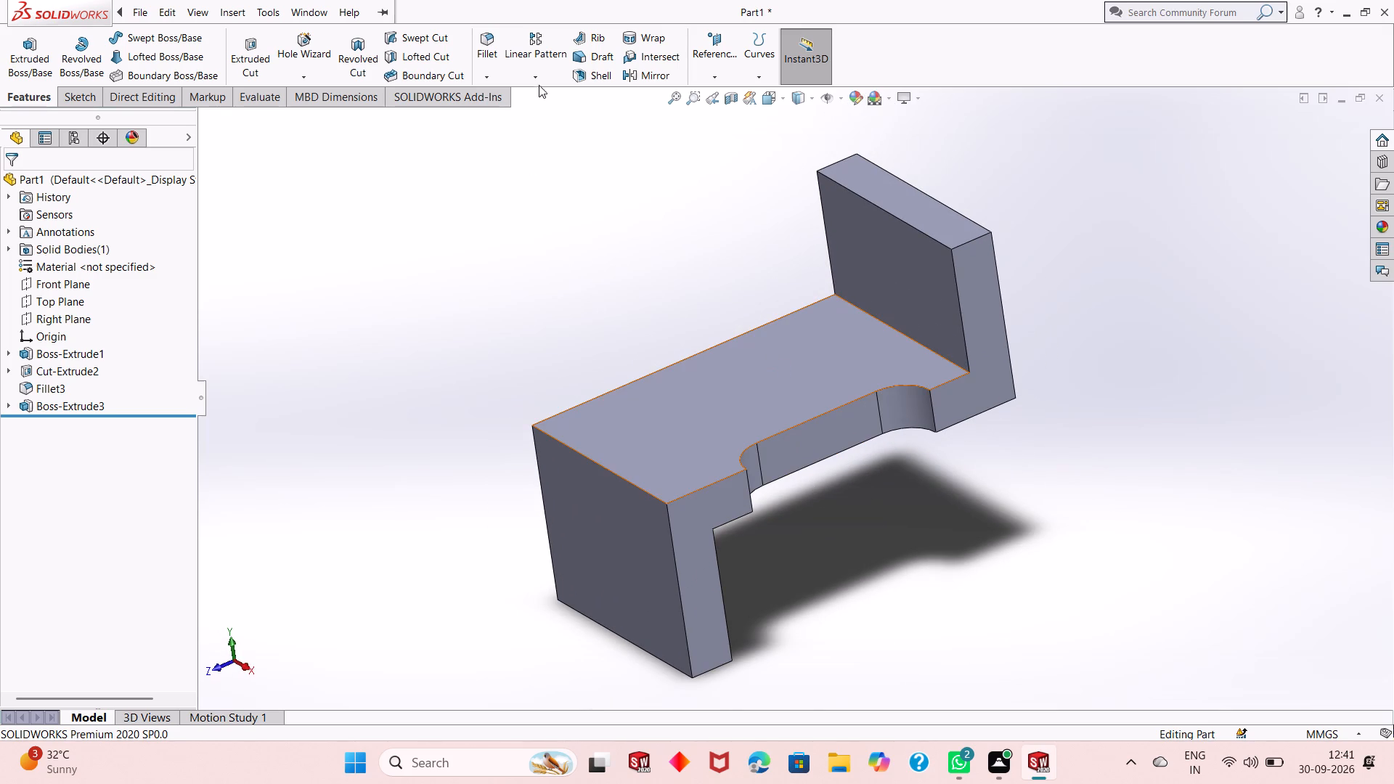
pyautogui.click(493, 47)
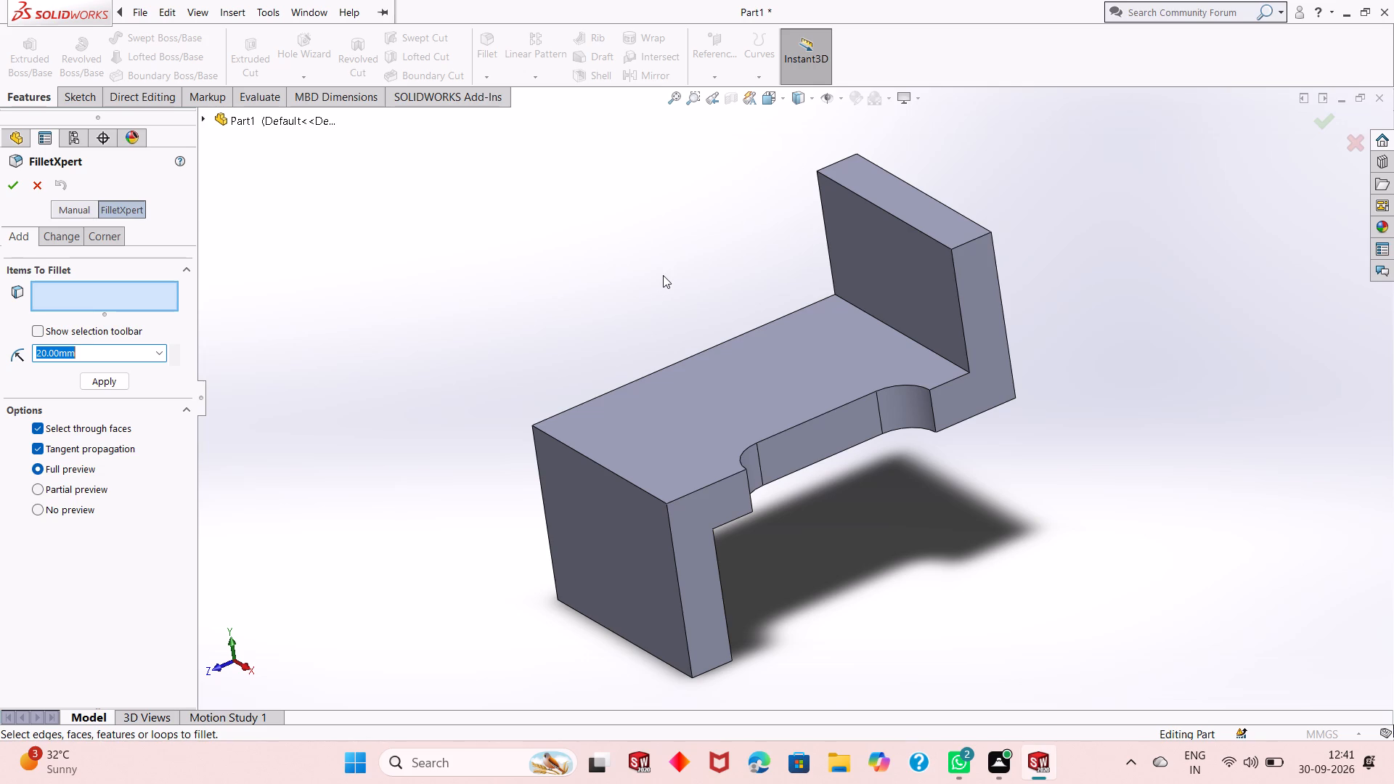
pyautogui.write('20')
pyautogui.press('Return')
pyautogui.click(978, 237)
pyautogui.moveTo(783, 229); pyautogui.dragTo(860, 410, button='middle')
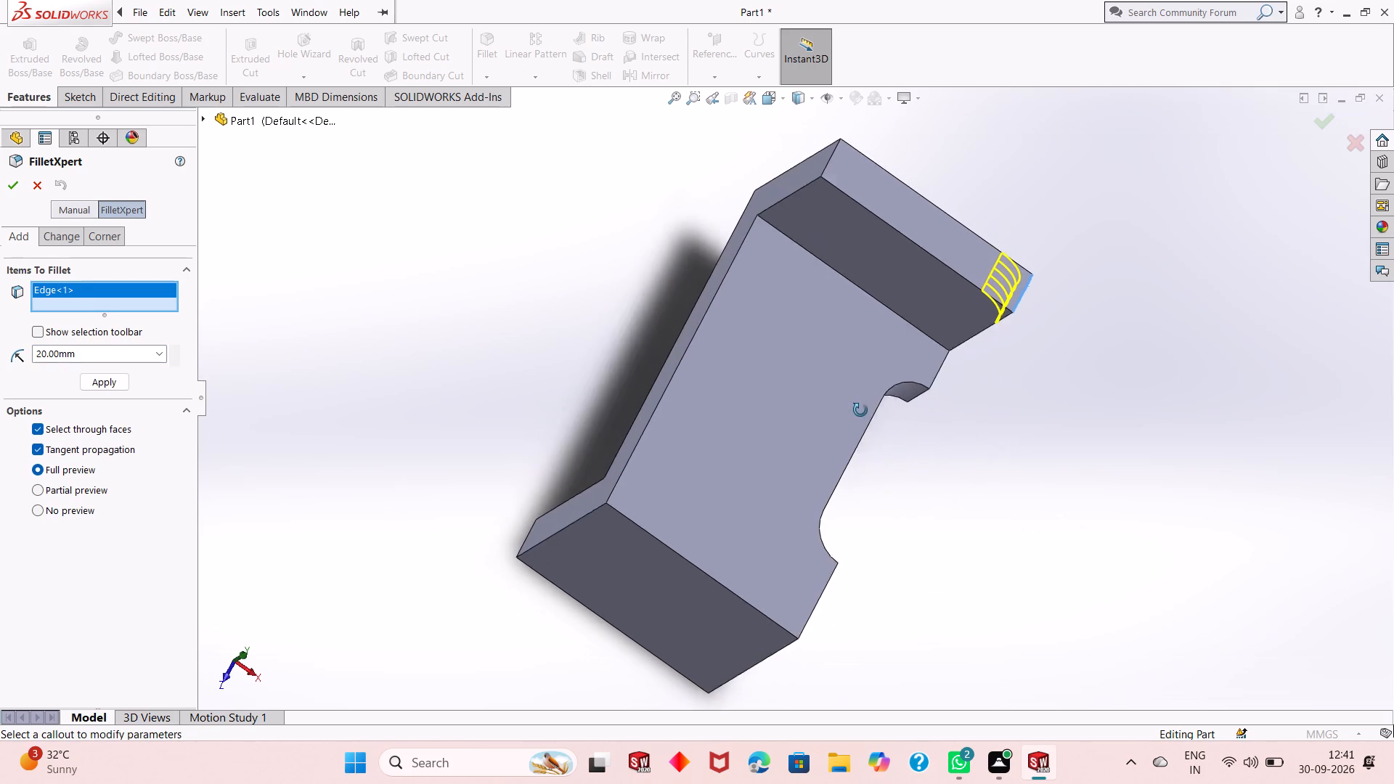
pyautogui.moveTo(860, 410); pyautogui.dragTo(860, 408, button='middle')
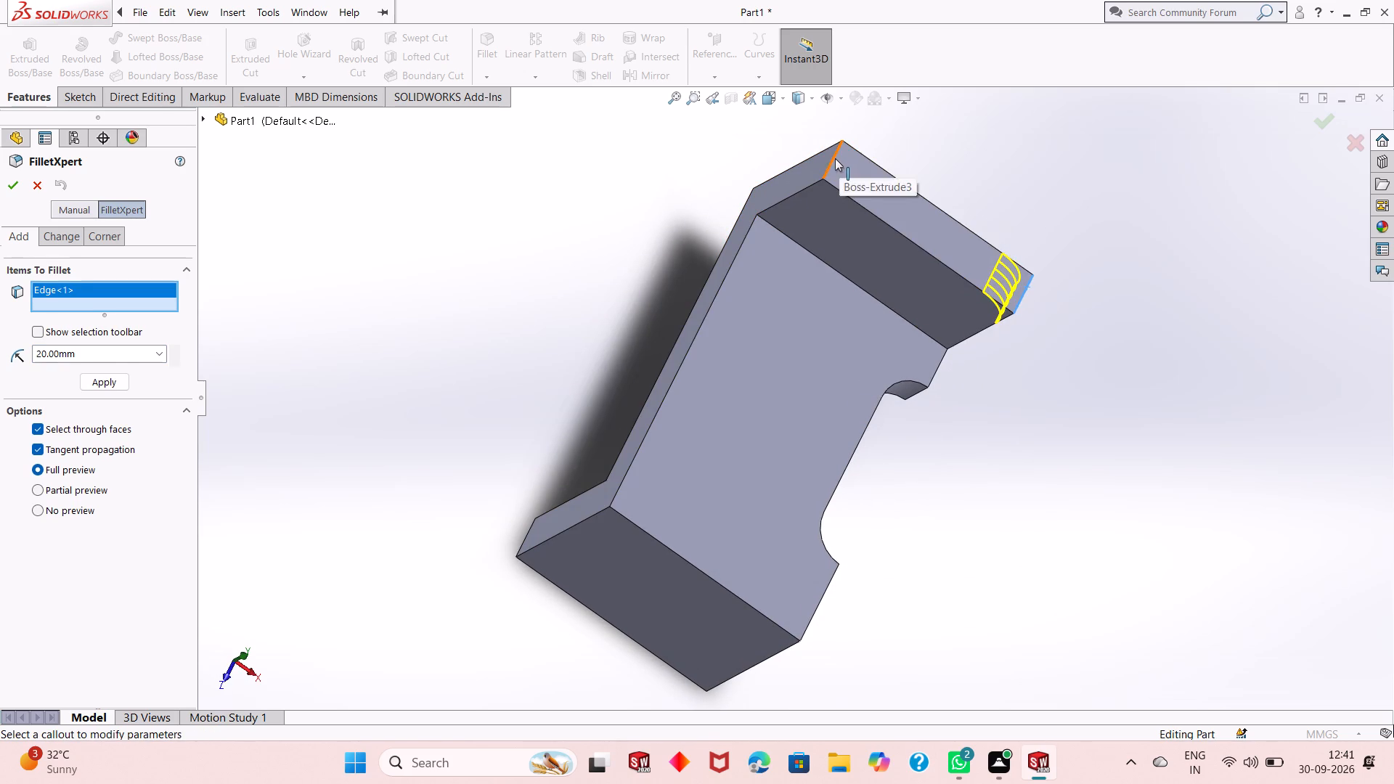
pyautogui.click(835, 158)
pyautogui.scroll(1, 704, 607)
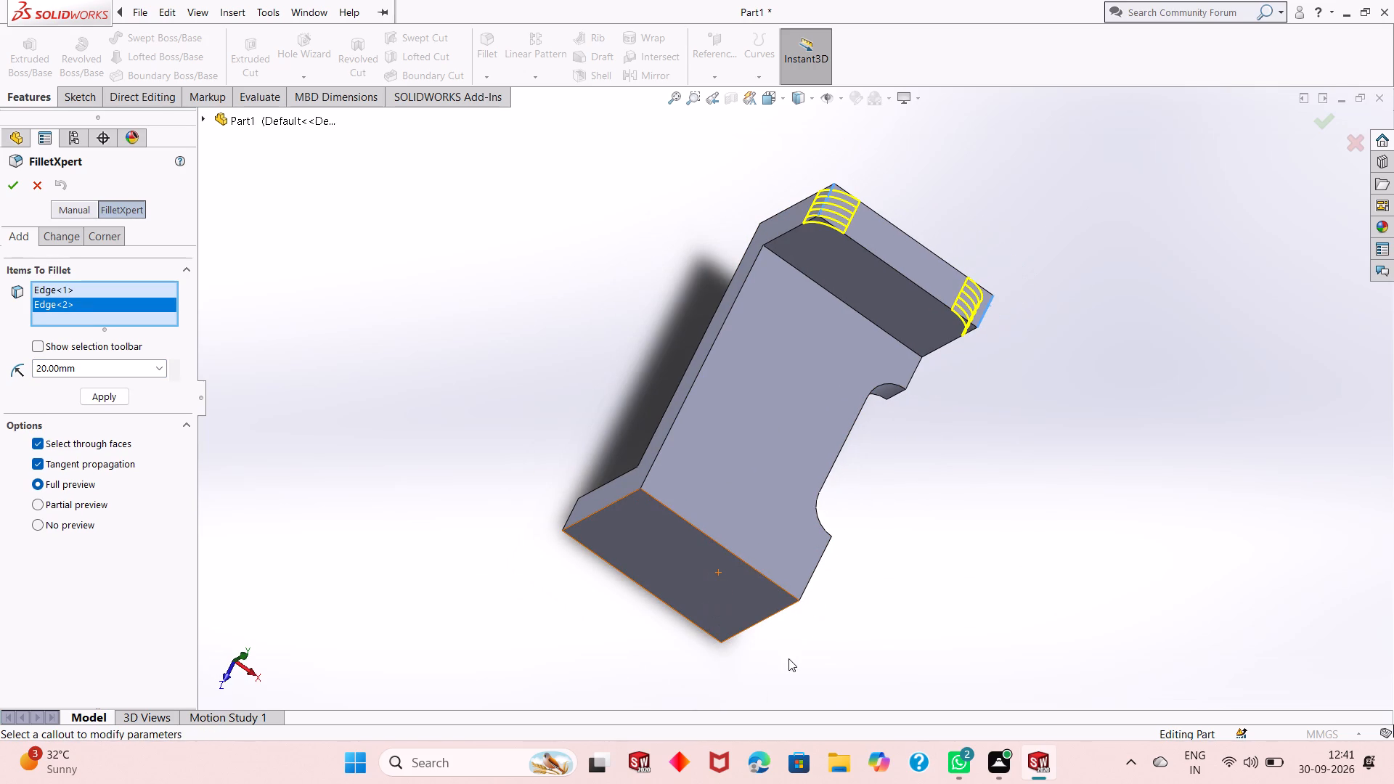
# Add the two bottom corner edges of the downward leg to the 20 mm fillet selection and apply the fillet.
pyautogui.moveTo(781, 653); pyautogui.dragTo(667, 291, button='middle')
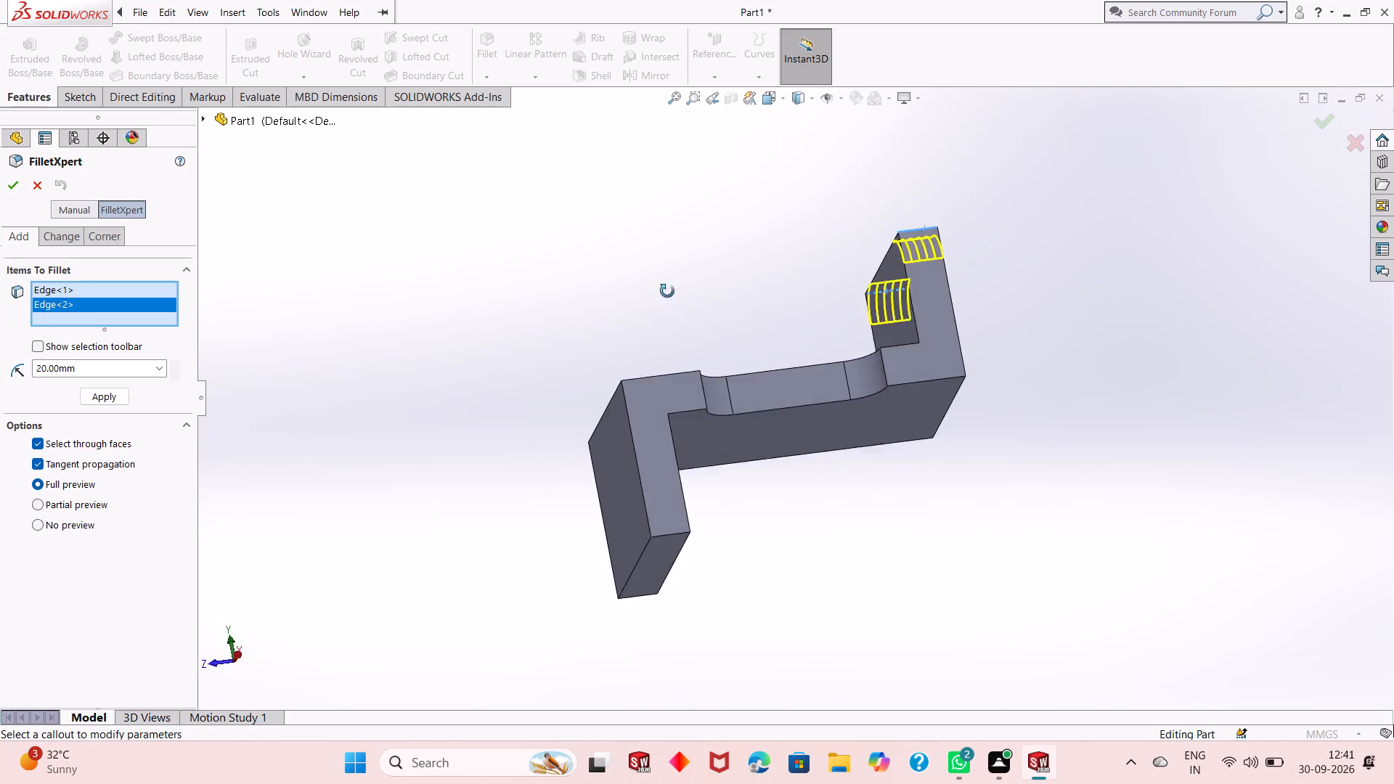
pyautogui.moveTo(667, 291); pyautogui.dragTo(667, 253, button='middle')
pyautogui.scroll(-1, 697, 518)
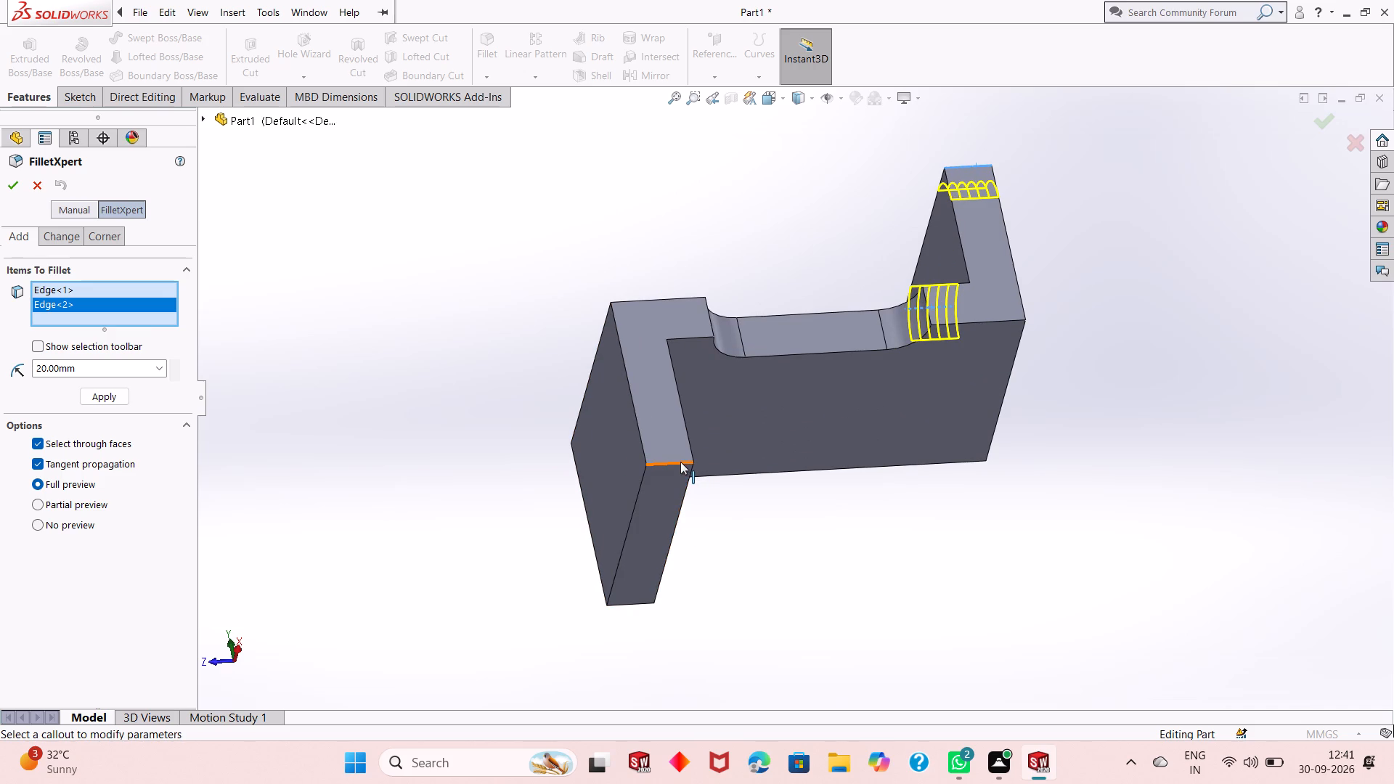
pyautogui.click(680, 462)
pyautogui.moveTo(507, 502); pyautogui.dragTo(589, 497, button='middle')
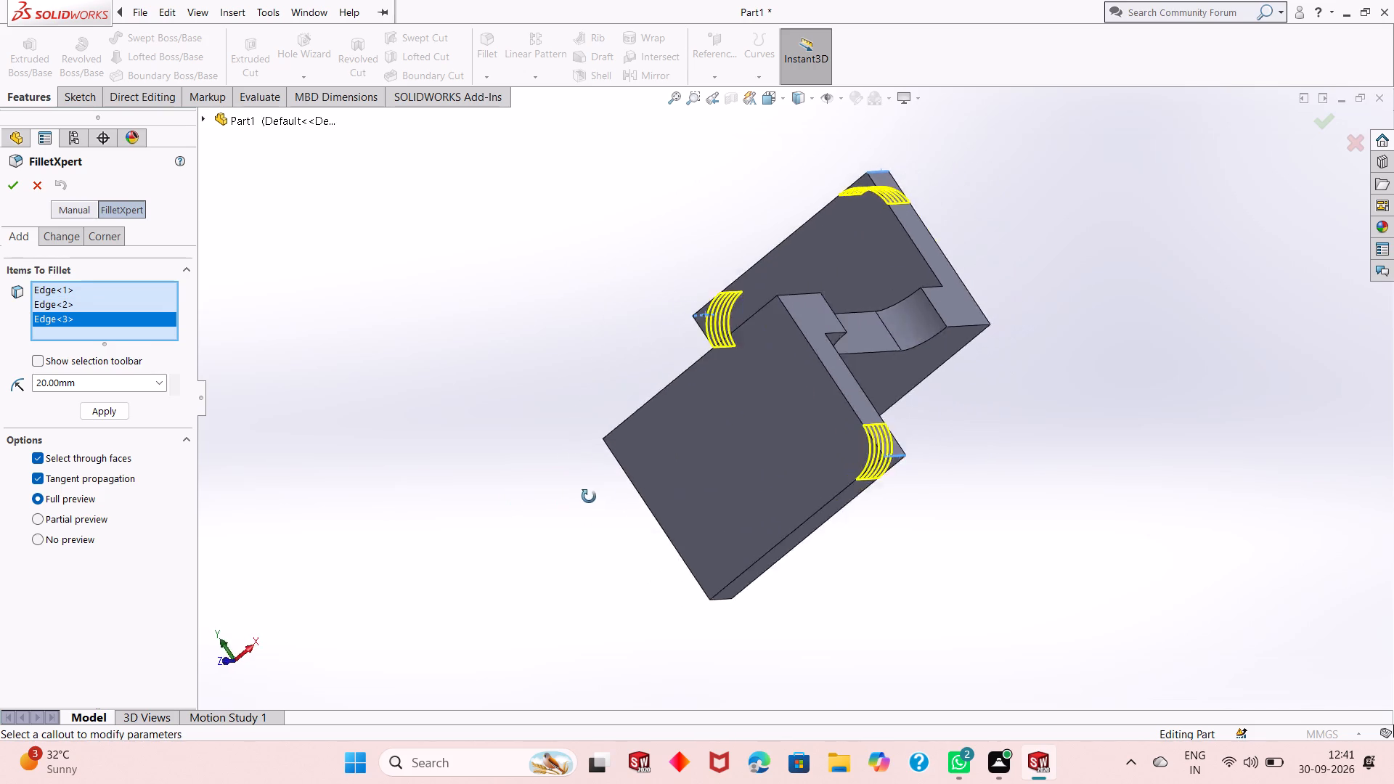
pyautogui.moveTo(589, 497); pyautogui.dragTo(717, 112, button='middle')
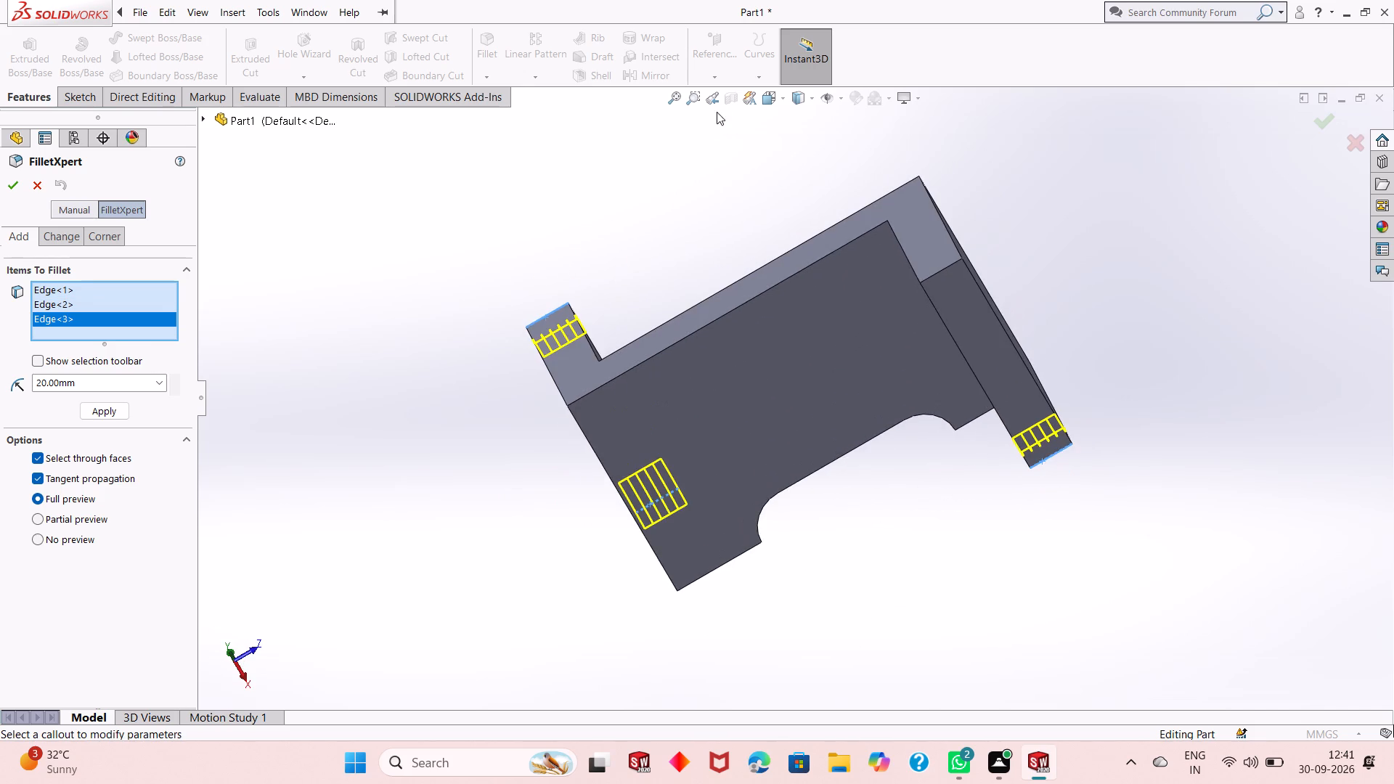
pyautogui.scroll(-3, 950, 287)
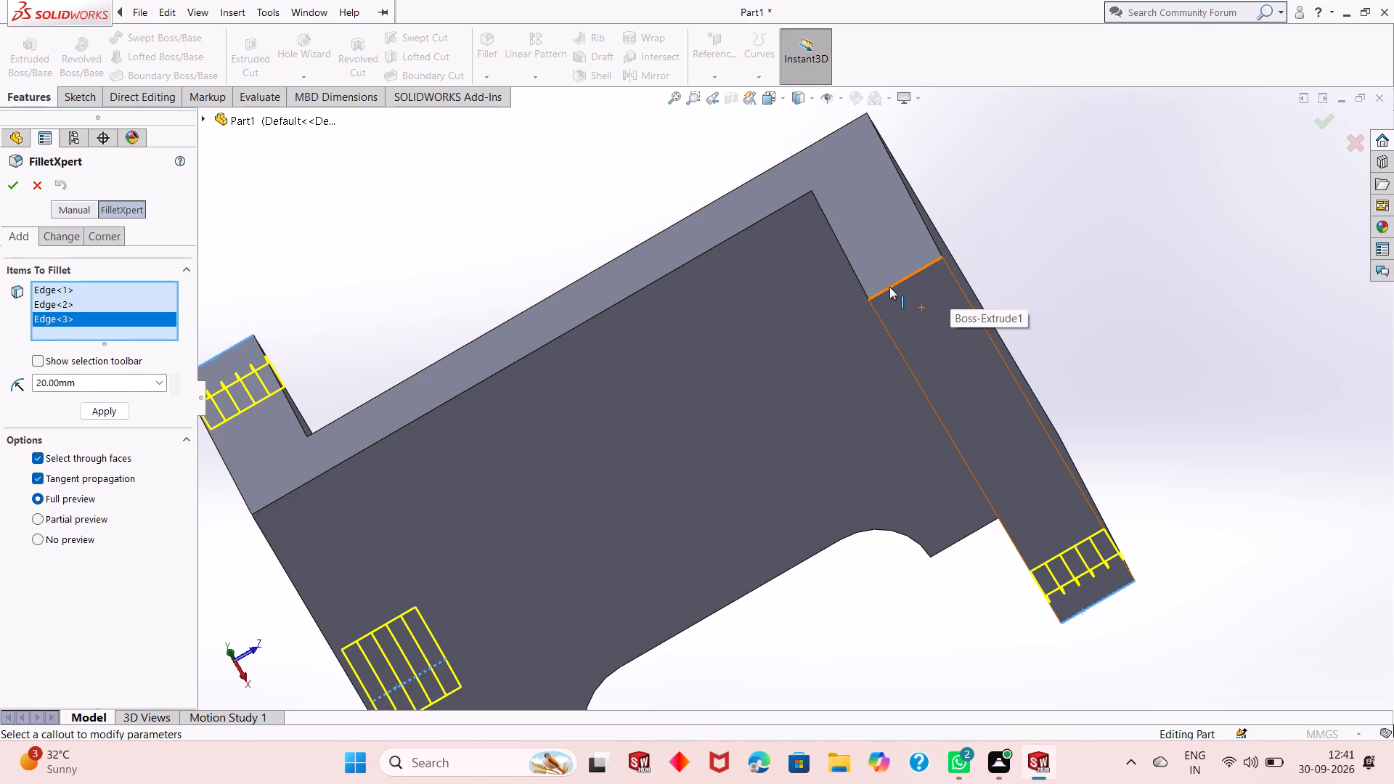
pyautogui.click(889, 288)
pyautogui.scroll(2, 742, 350)
pyautogui.moveTo(761, 398); pyautogui.dragTo(762, 400, button='middle')
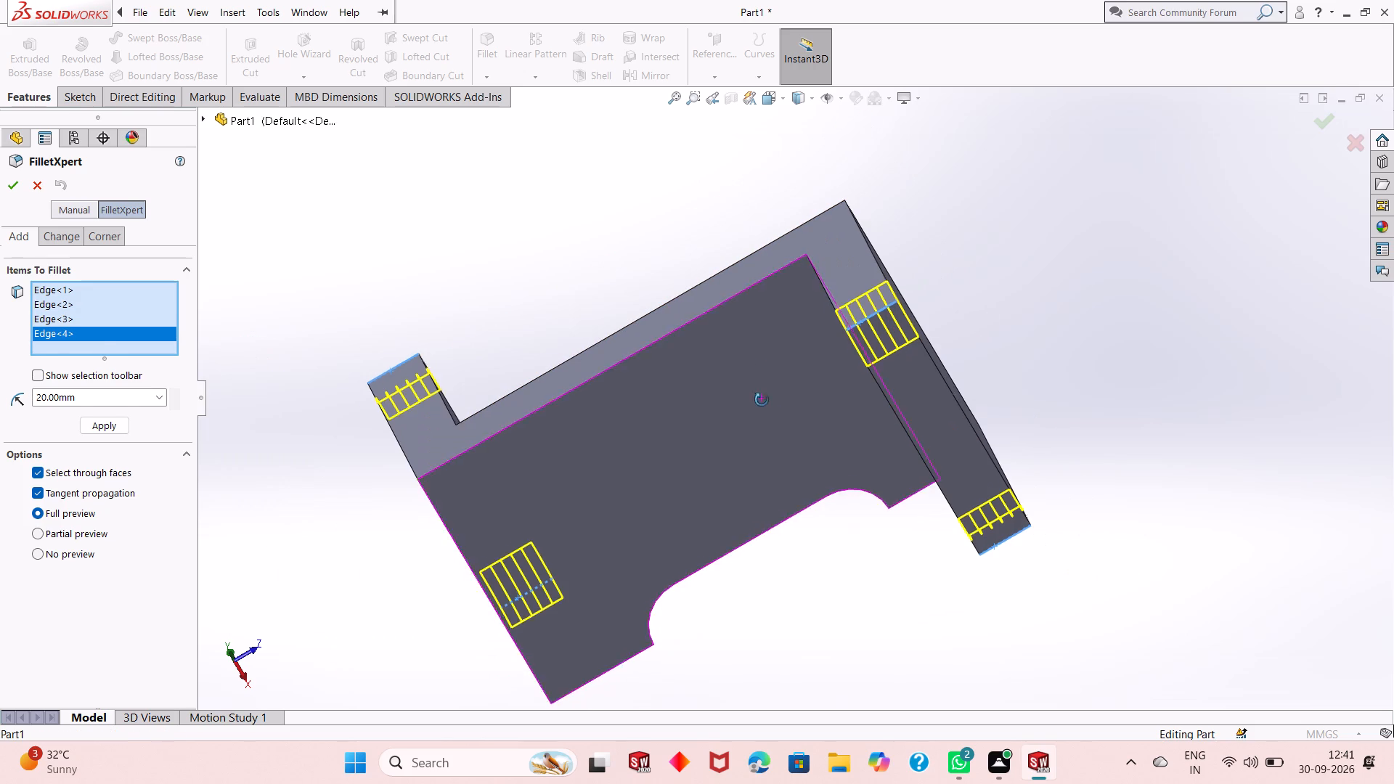
pyautogui.moveTo(762, 400); pyautogui.dragTo(765, 548, button='middle')
pyautogui.scroll(1, 765, 548)
pyautogui.moveTo(760, 486); pyautogui.dragTo(760, 545, button='middle')
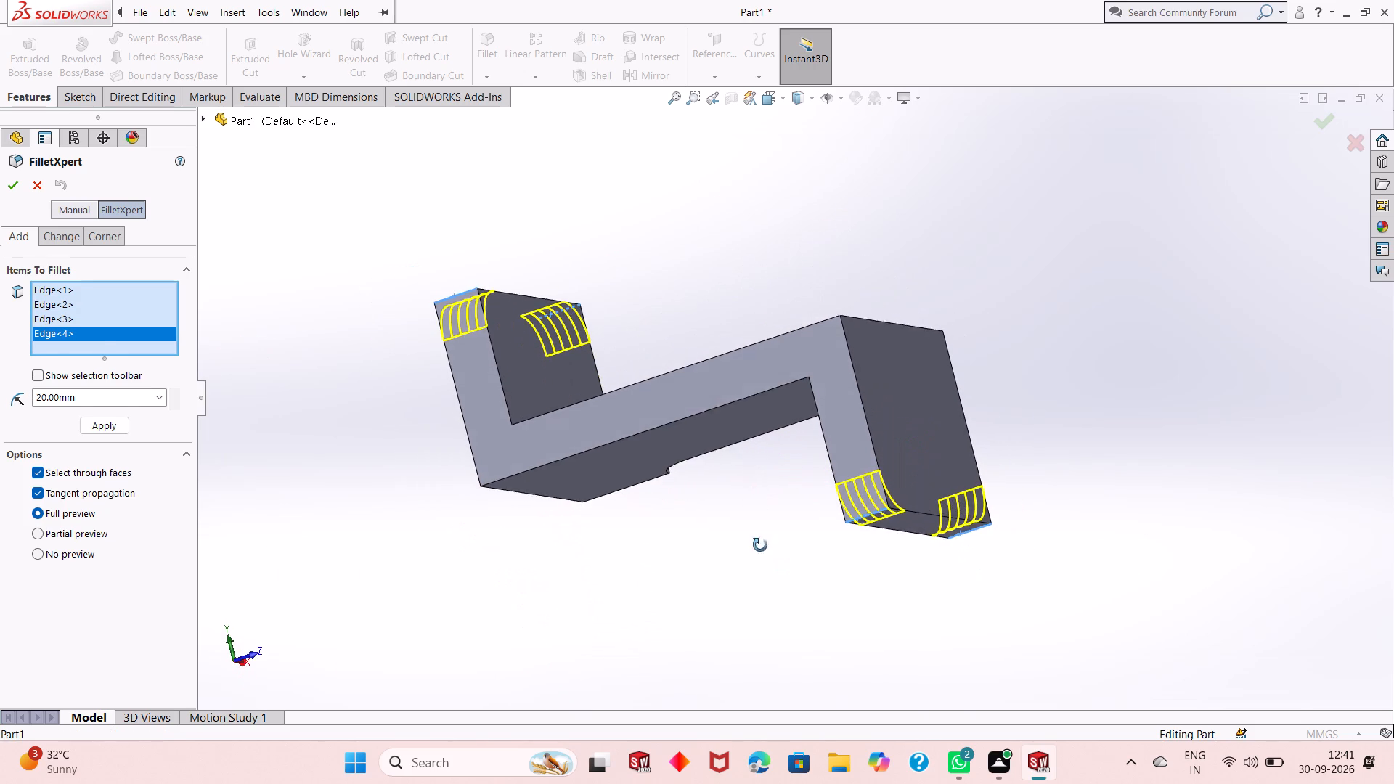
pyautogui.moveTo(760, 545); pyautogui.dragTo(761, 555, button='middle')
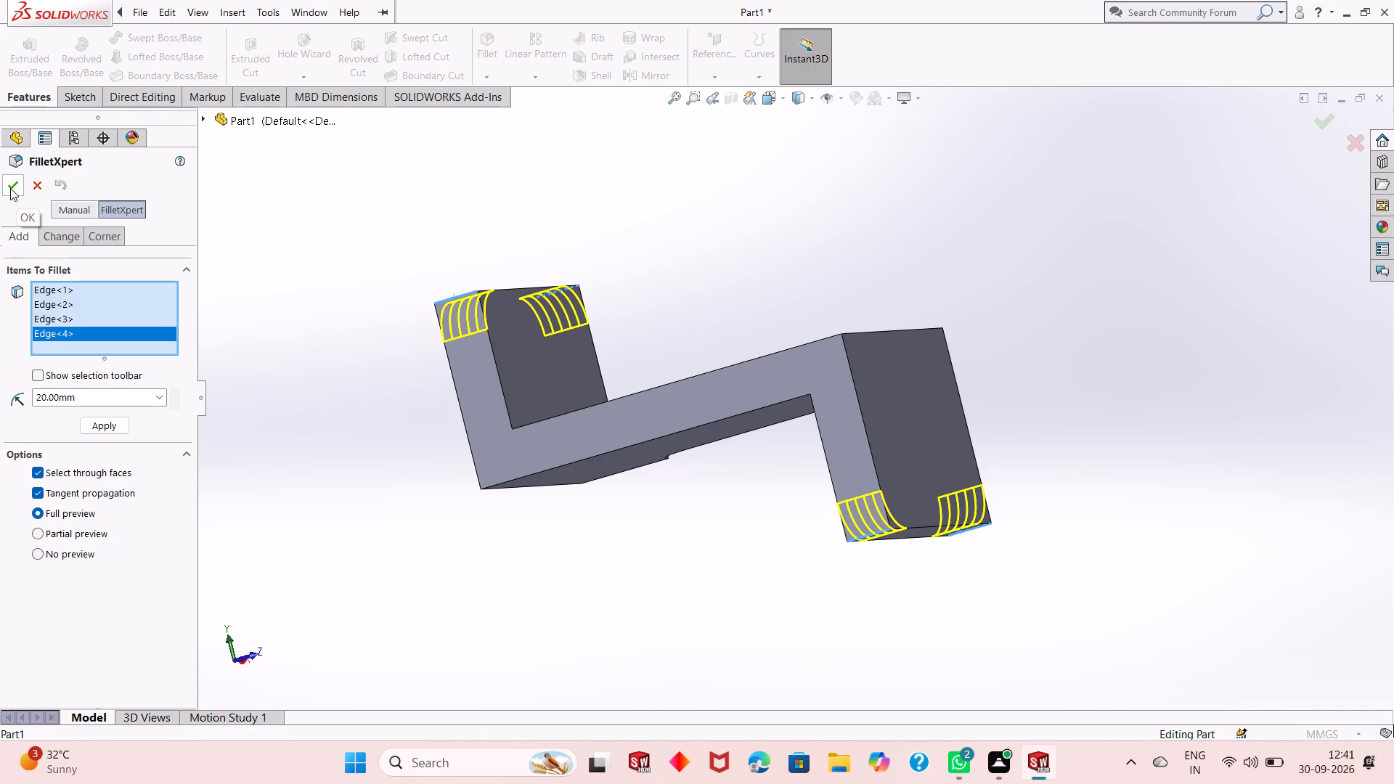
pyautogui.click(10, 188)
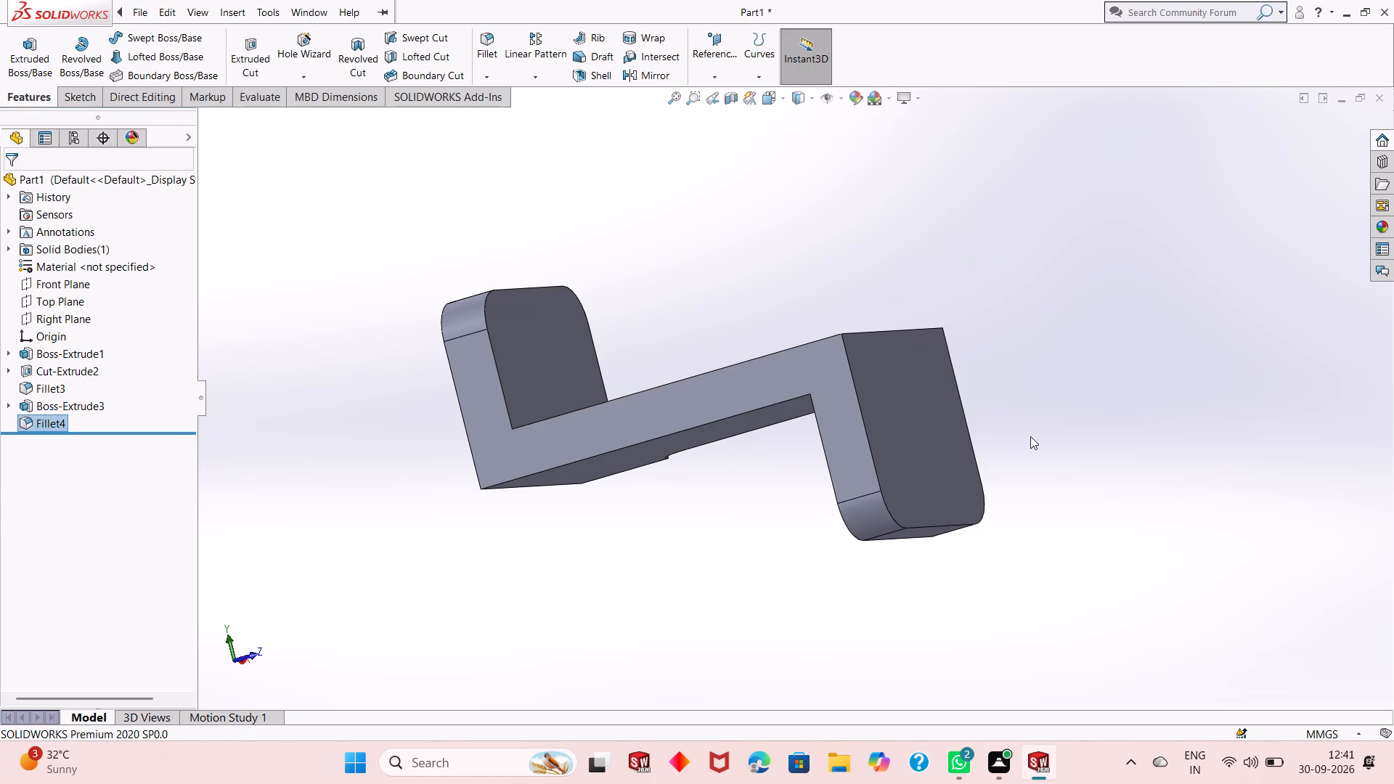
# Examine the rounded corners of the upright and the downward leg, along with the side notch, from all around the part.
pyautogui.moveTo(1032, 438); pyautogui.dragTo(967, 446, button='middle')
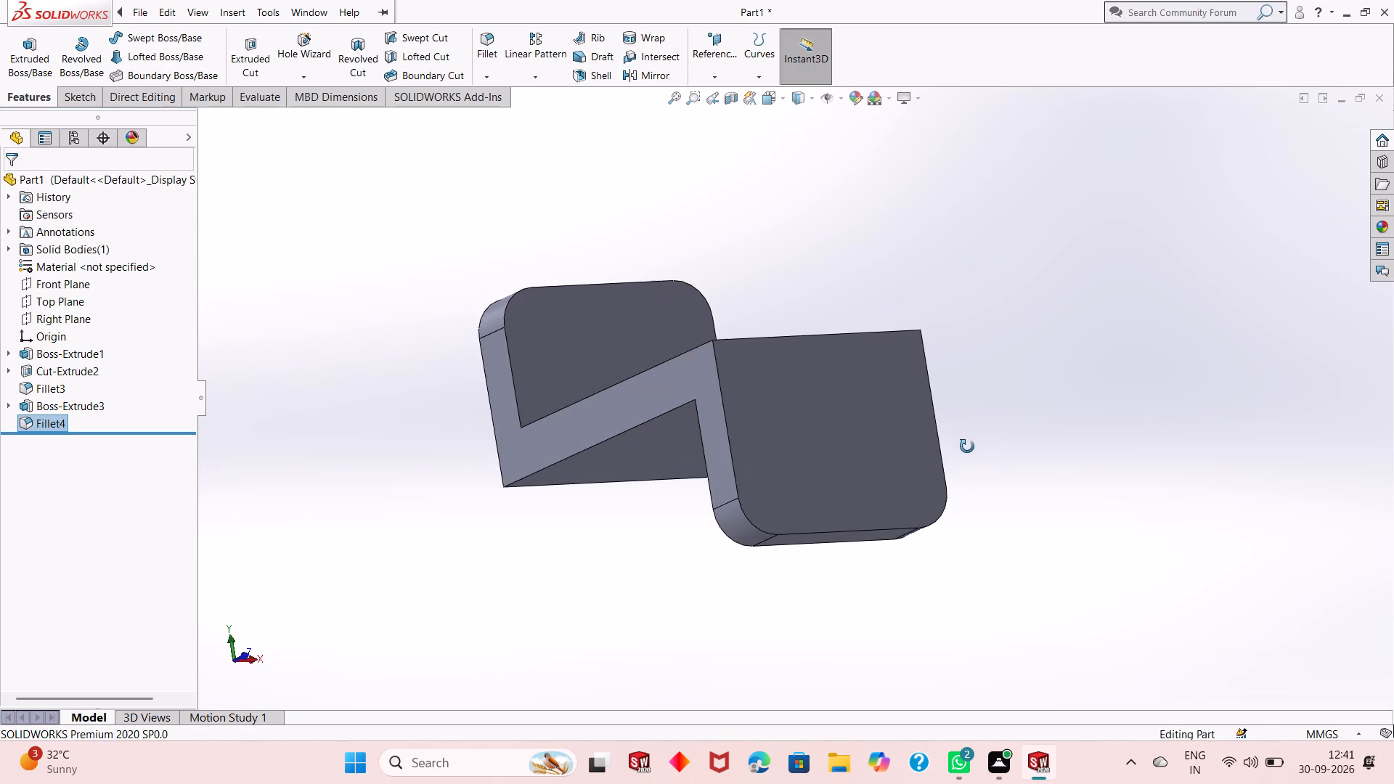
pyautogui.moveTo(967, 446); pyautogui.dragTo(745, 504, button='middle')
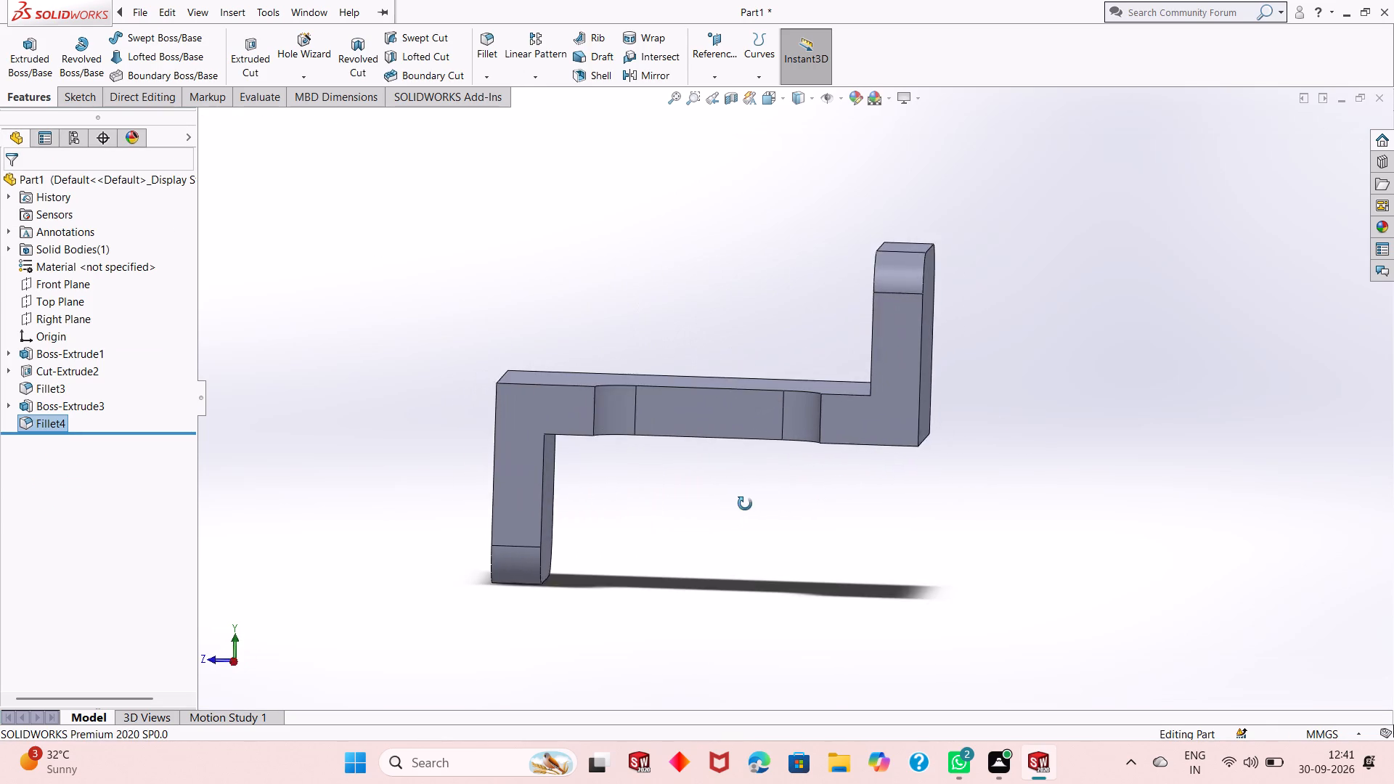
pyautogui.moveTo(745, 504); pyautogui.dragTo(713, 491, button='middle')
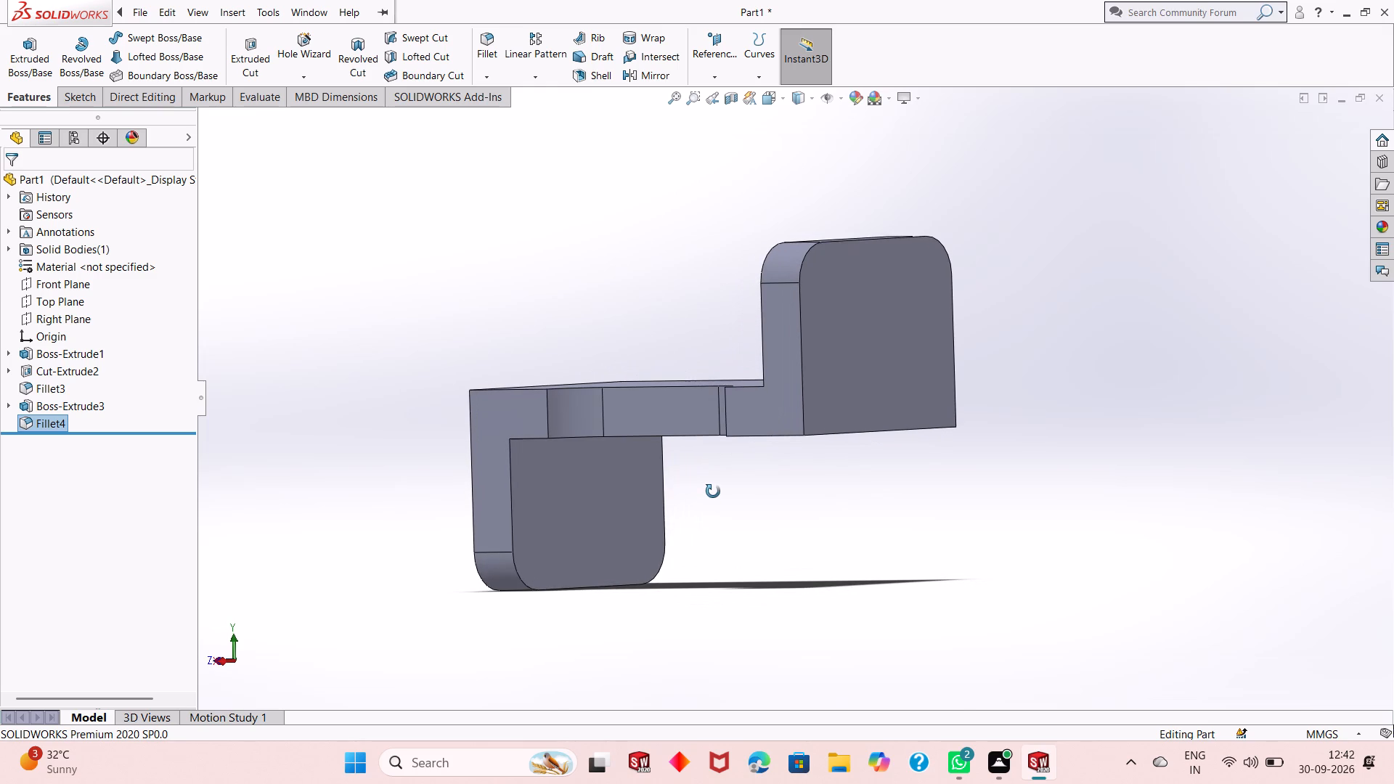
pyautogui.moveTo(713, 491); pyautogui.dragTo(763, 350, button='middle')
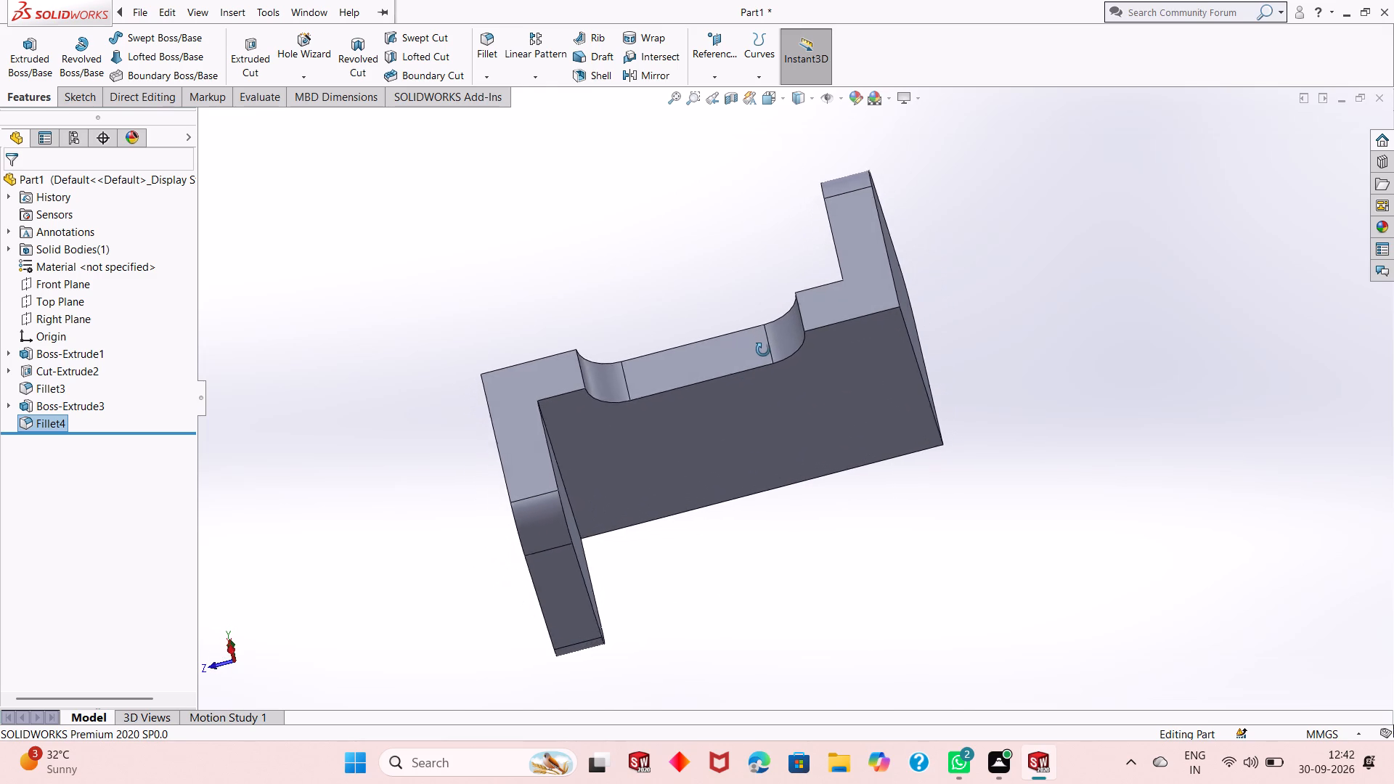
pyautogui.moveTo(763, 350); pyautogui.dragTo(812, 492, button='middle')
pyautogui.scroll(-1, 762, 417)
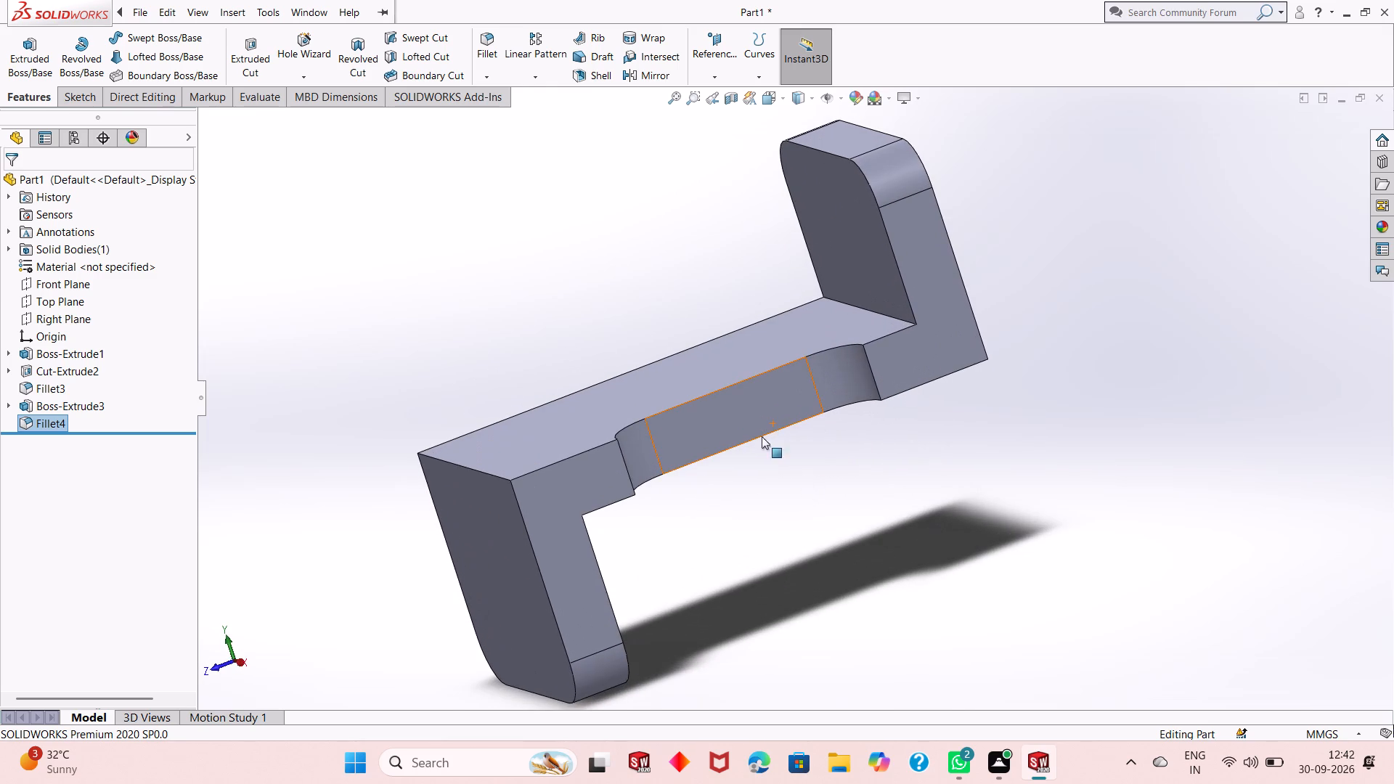
pyautogui.moveTo(773, 479); pyautogui.dragTo(804, 530, button='middle')
pyautogui.scroll(2, 804, 530)
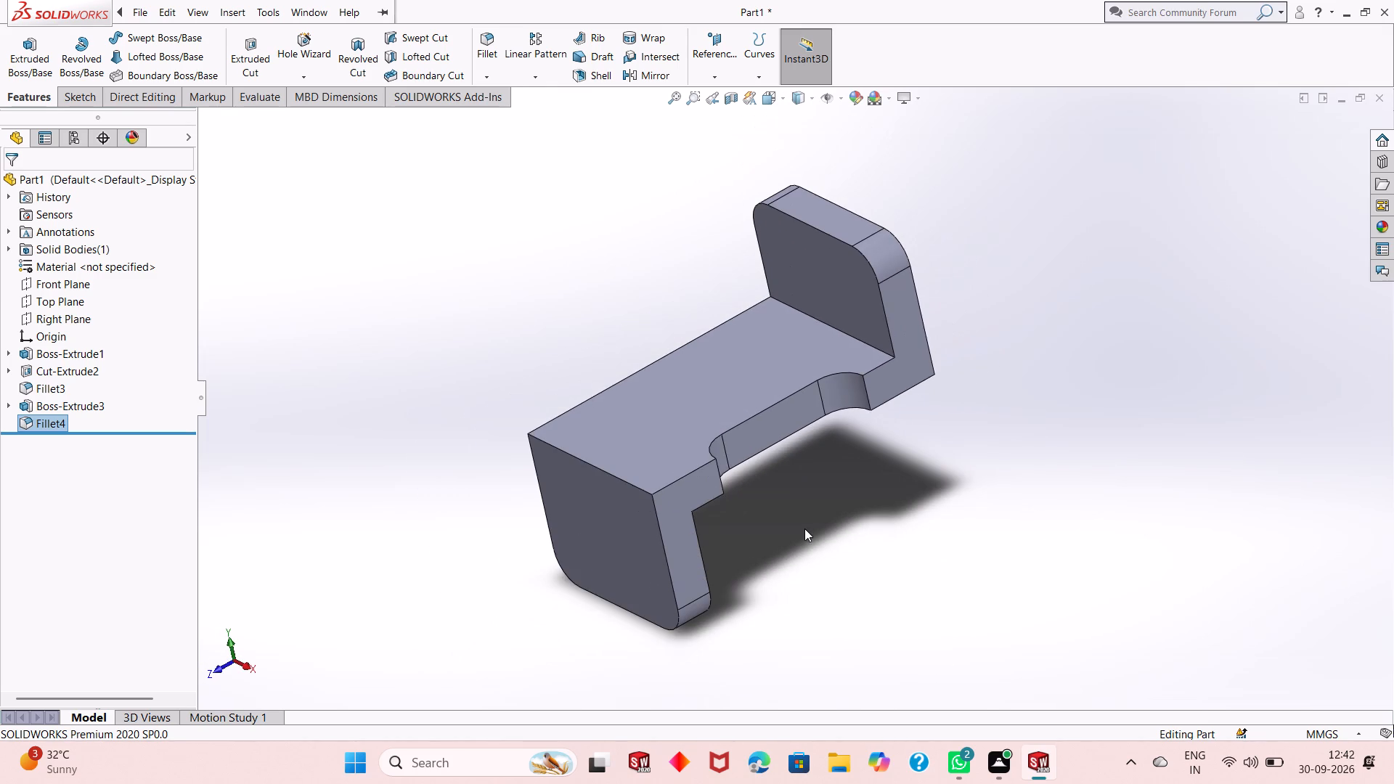
pyautogui.moveTo(810, 497); pyautogui.dragTo(805, 435, button='middle')
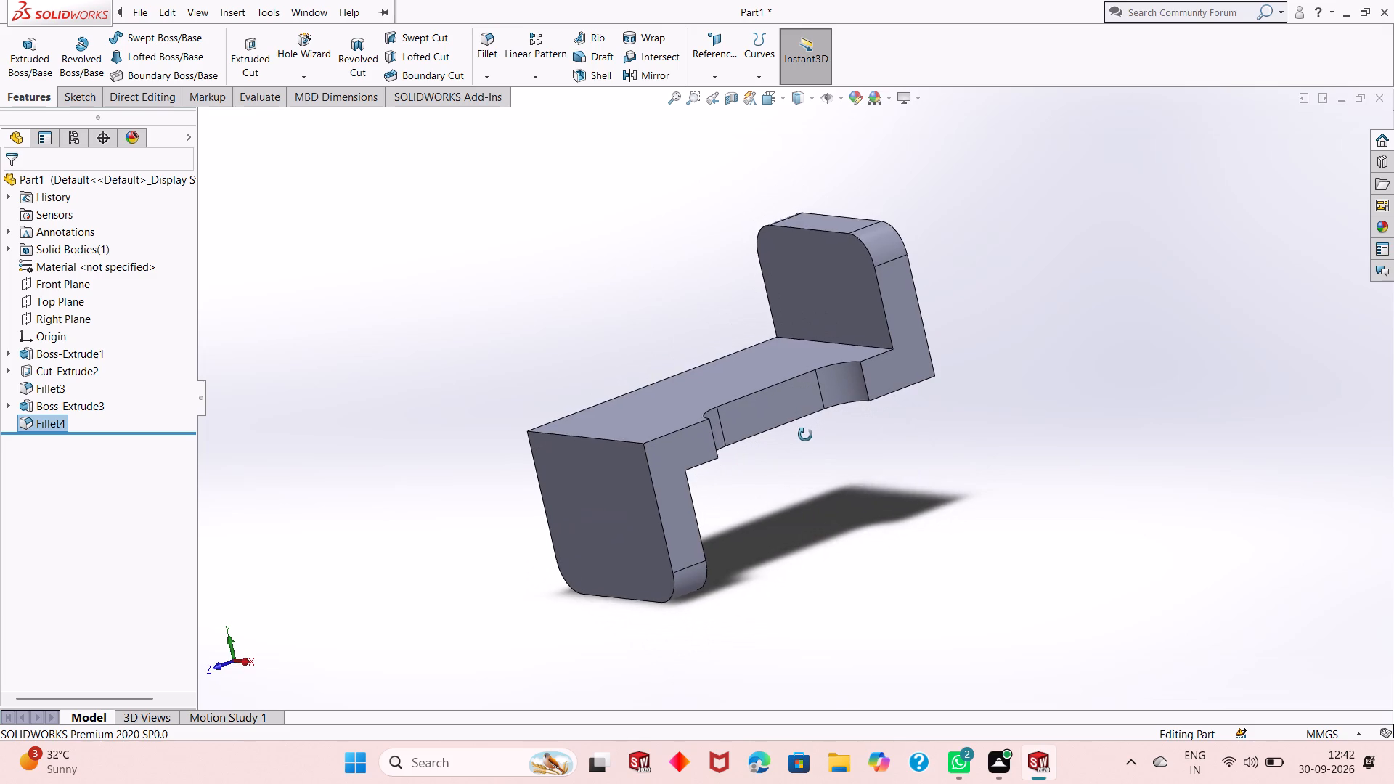
pyautogui.moveTo(805, 435); pyautogui.dragTo(829, 408, button='middle')
pyautogui.scroll(-4, 701, 462)
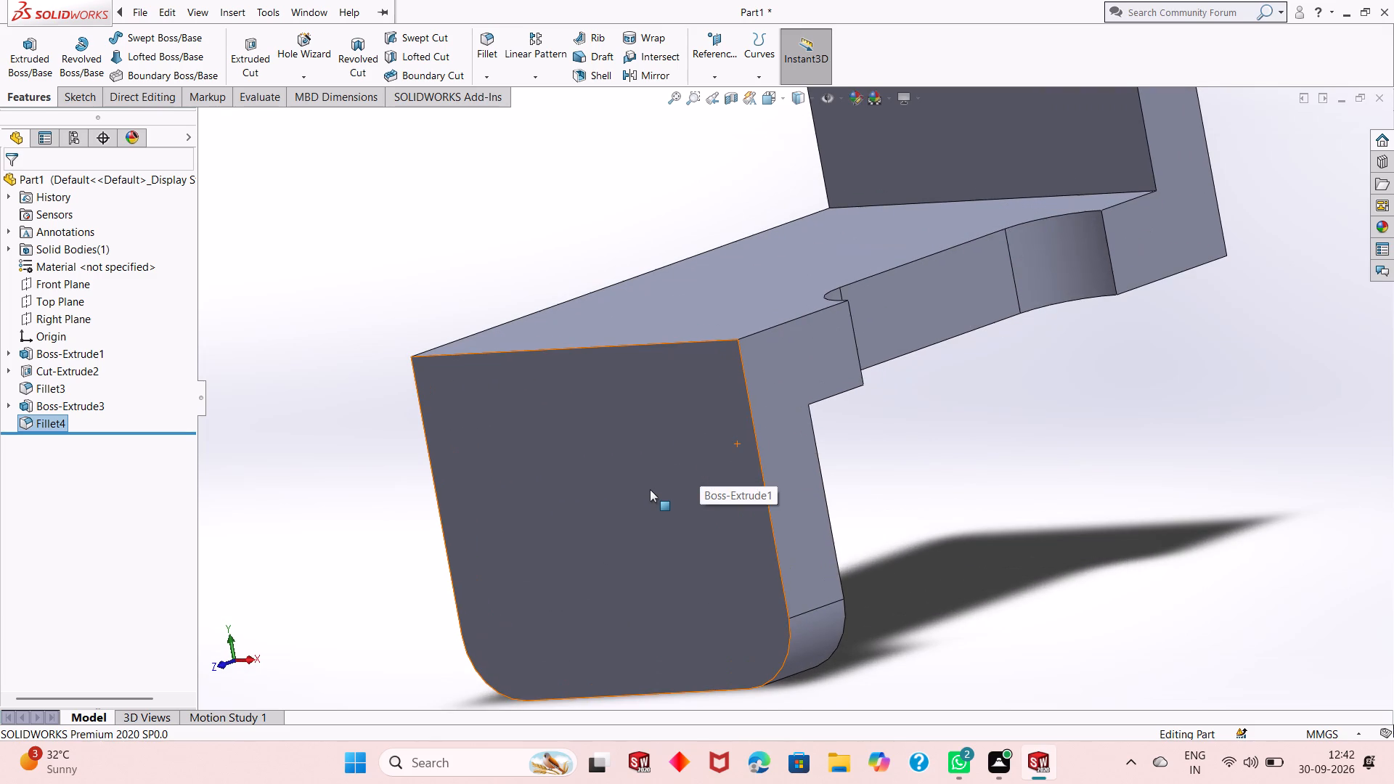
pyautogui.scroll(5, 650, 489)
pyautogui.scroll(-2, 907, 237)
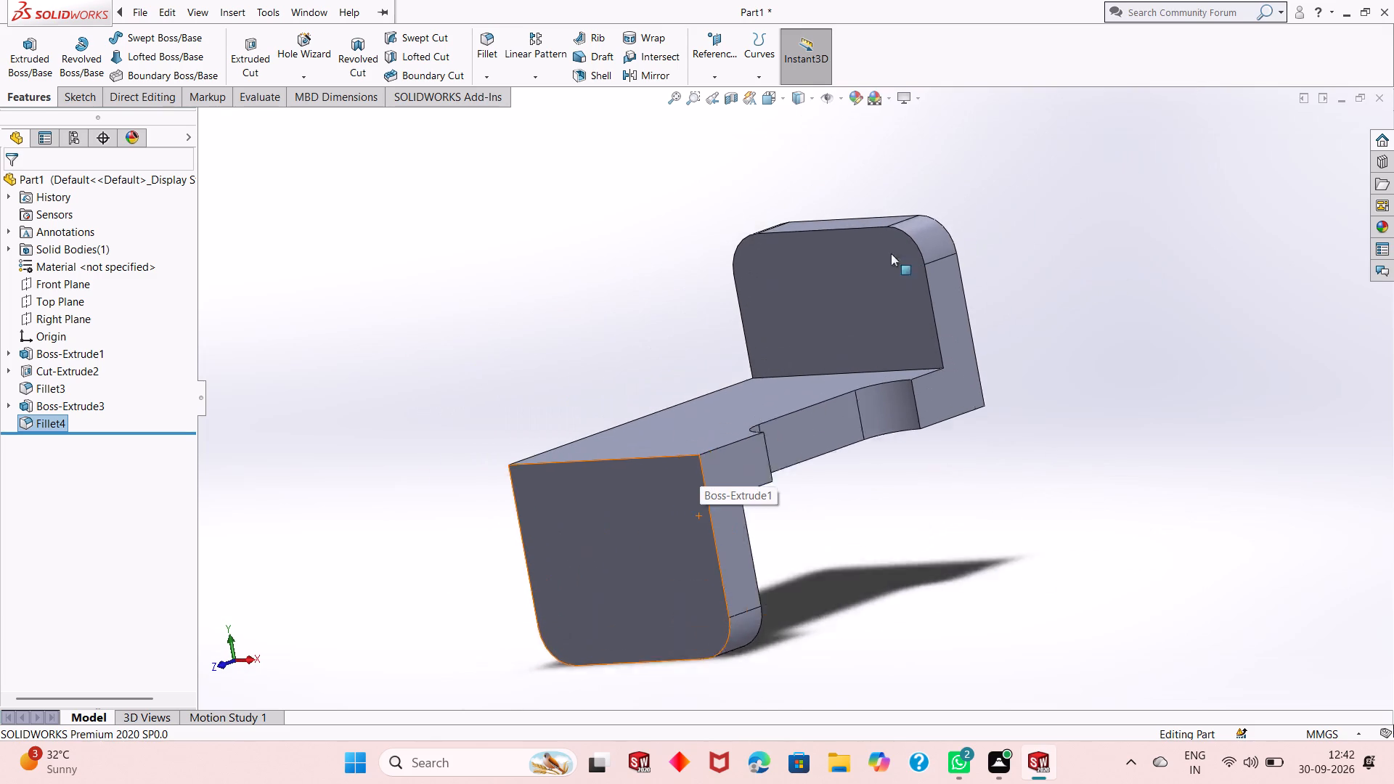
pyautogui.scroll(-1, 891, 253)
pyautogui.scroll(-3, 823, 348)
pyautogui.scroll(5, 820, 351)
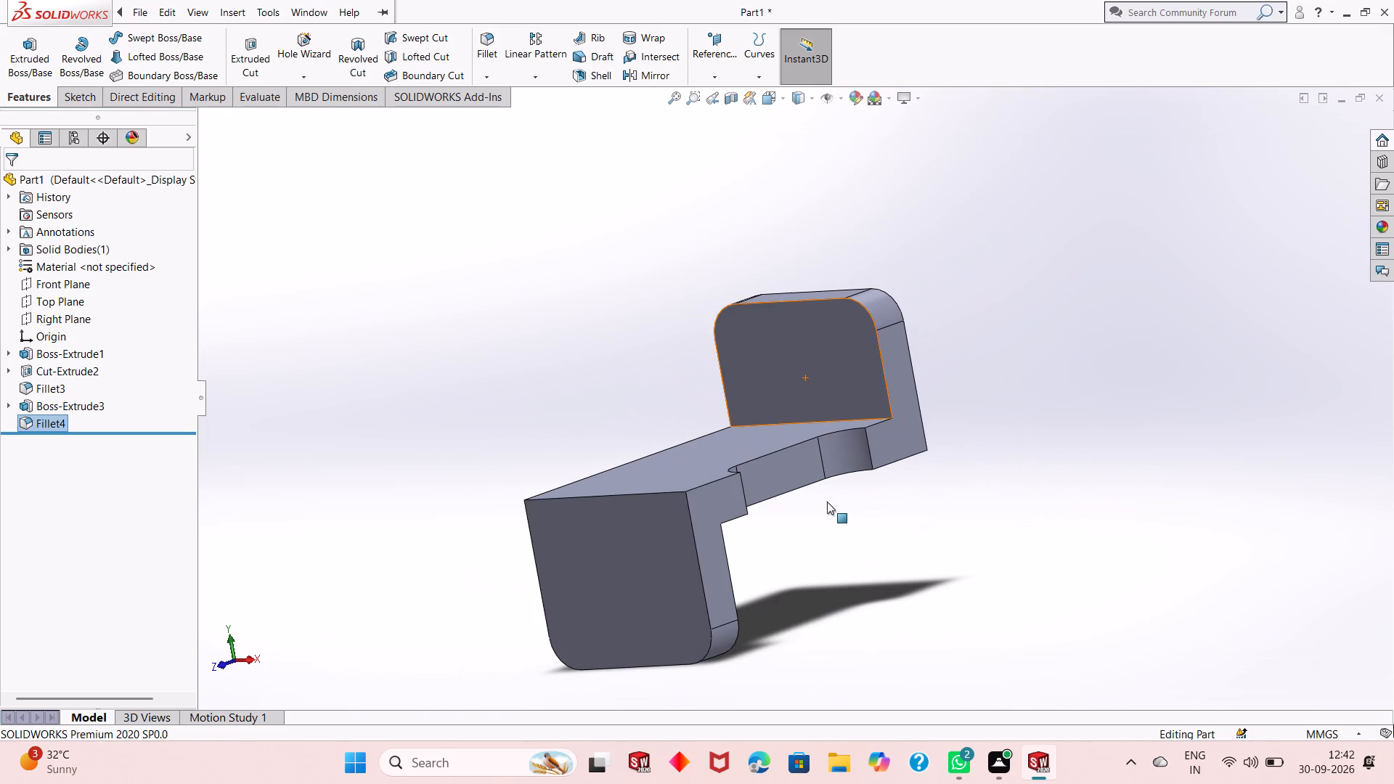
pyautogui.moveTo(827, 523); pyautogui.dragTo(852, 486, button='middle')
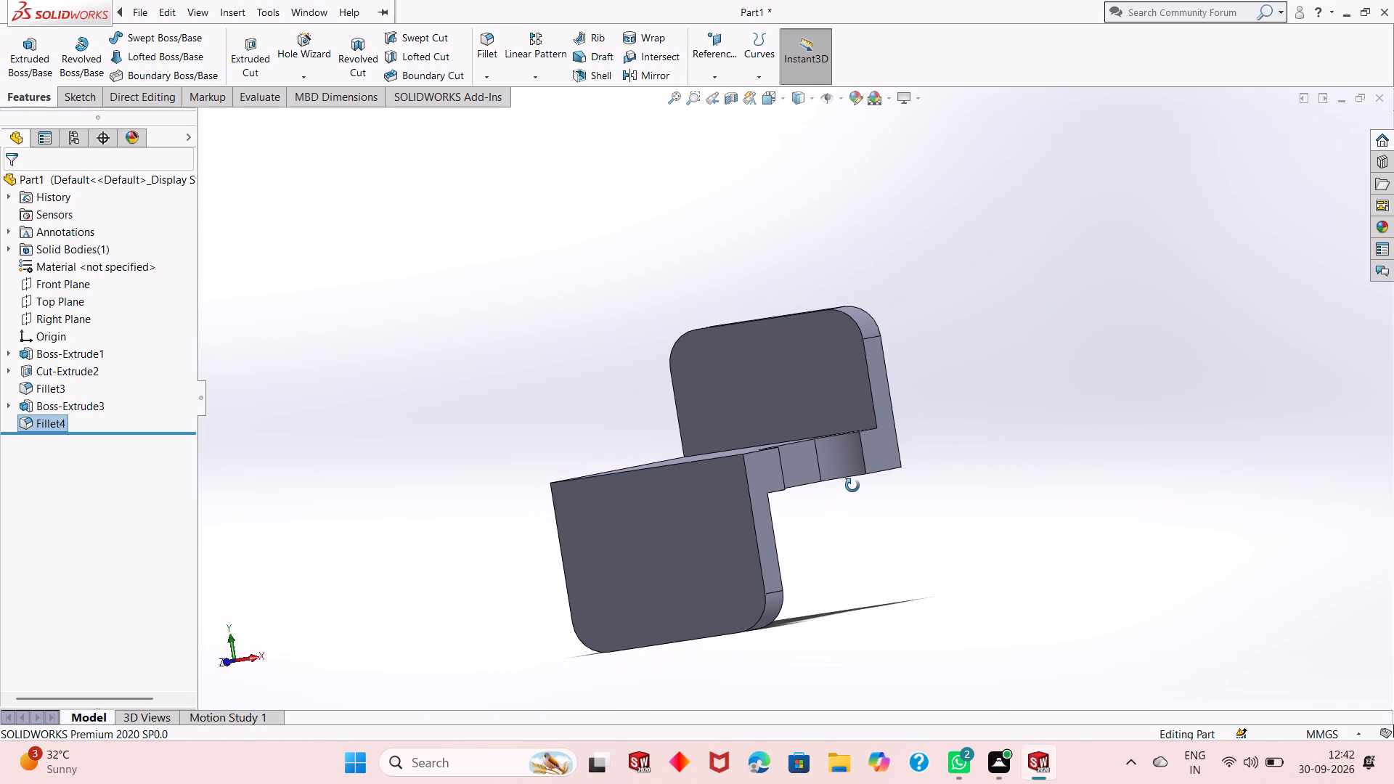
pyautogui.moveTo(852, 486); pyautogui.dragTo(732, 591, button='middle')
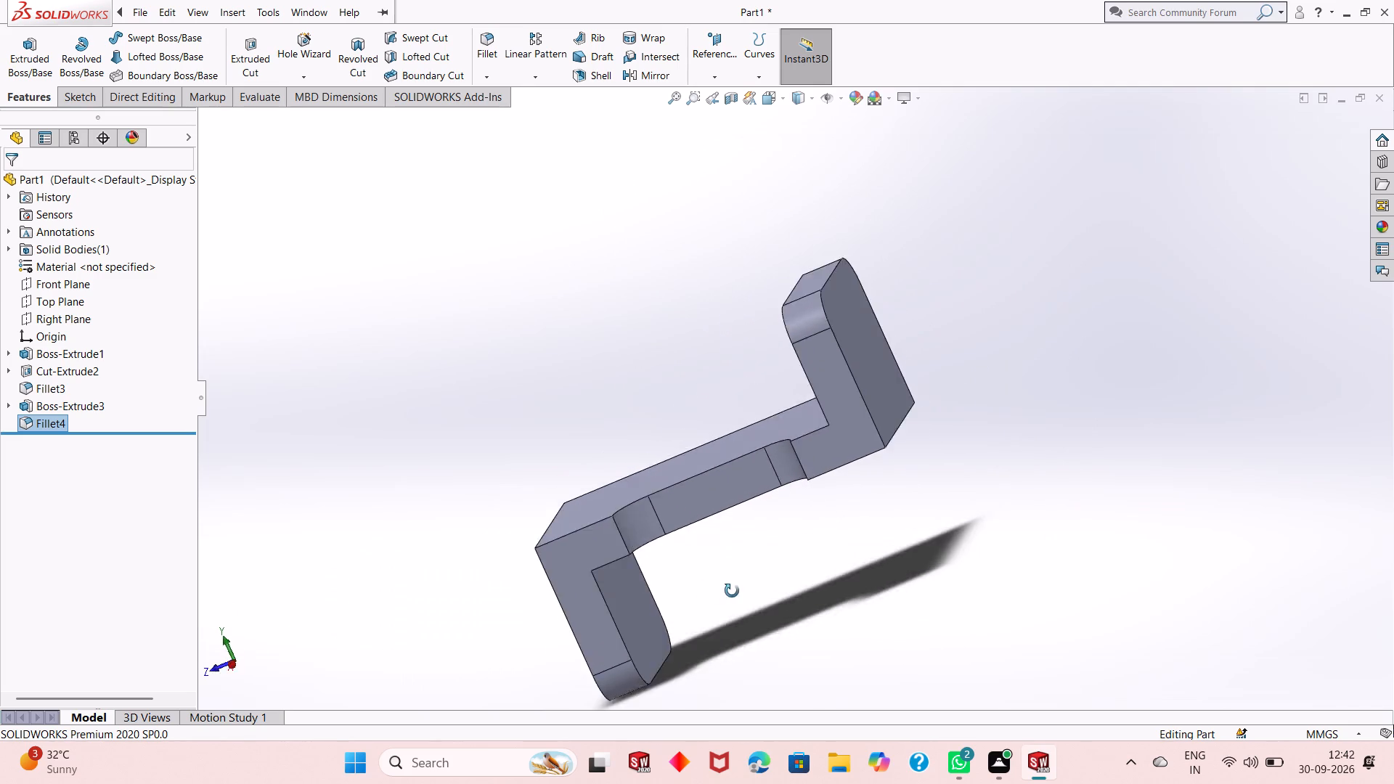
pyautogui.moveTo(732, 591); pyautogui.dragTo(889, 537, button='middle')
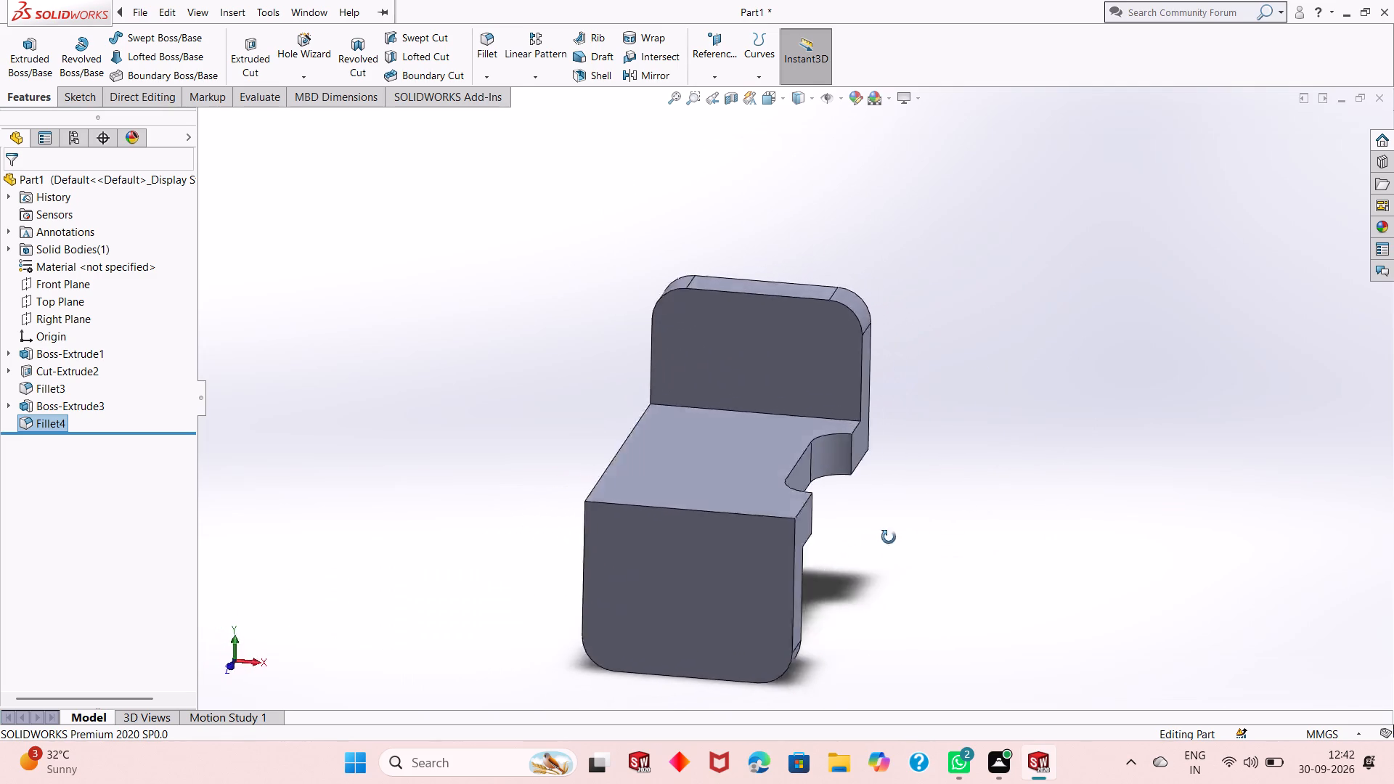
pyautogui.moveTo(889, 537); pyautogui.dragTo(1097, 483, button='middle')
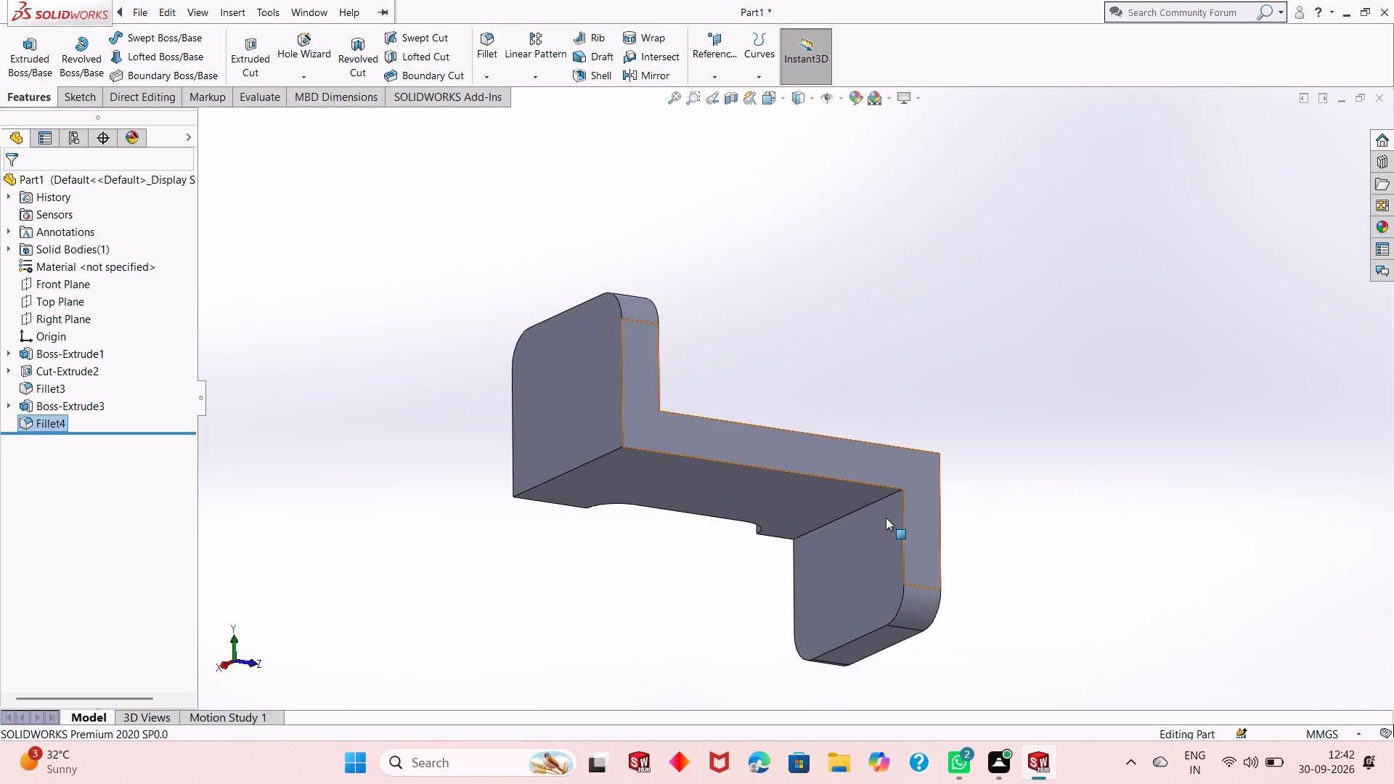
pyautogui.moveTo(1038, 475); pyautogui.dragTo(865, 490, button='middle')
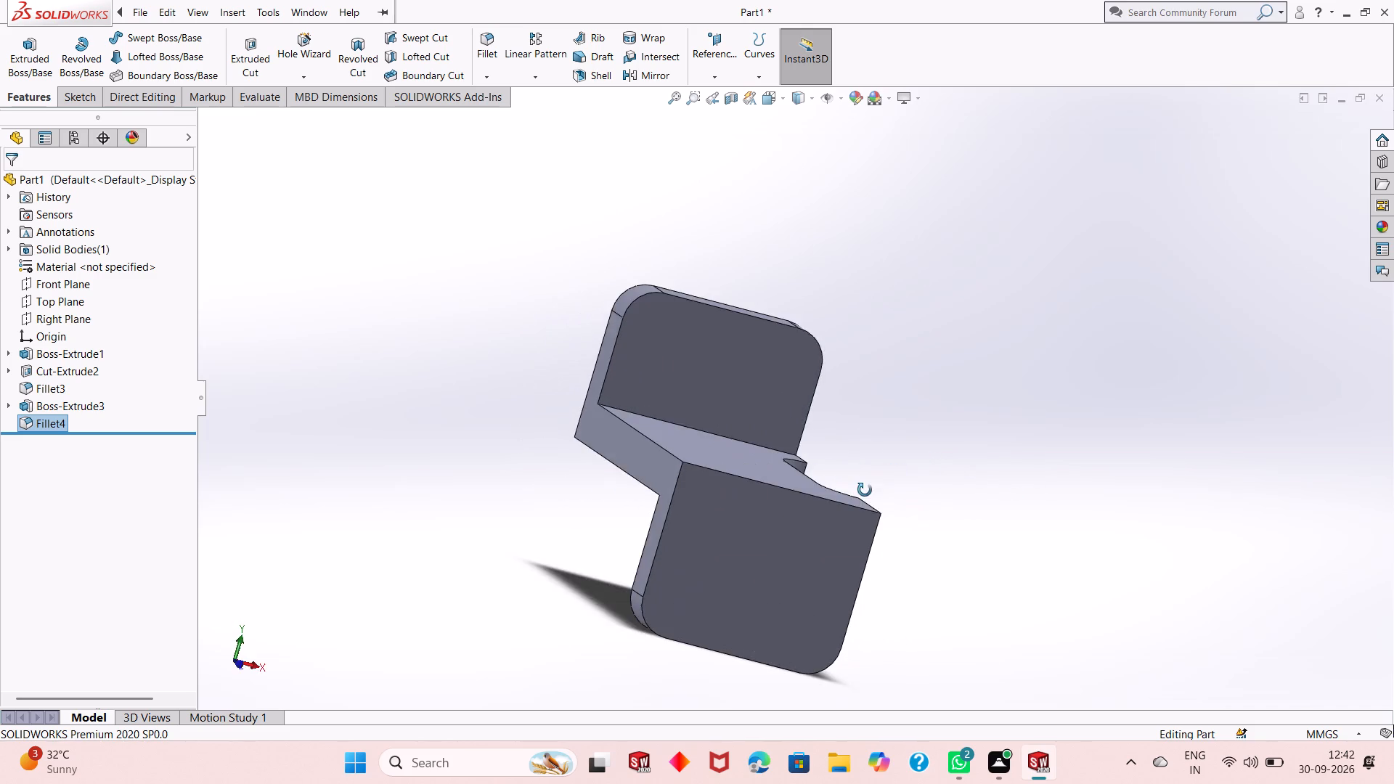
pyautogui.moveTo(865, 490); pyautogui.dragTo(823, 495, button='middle')
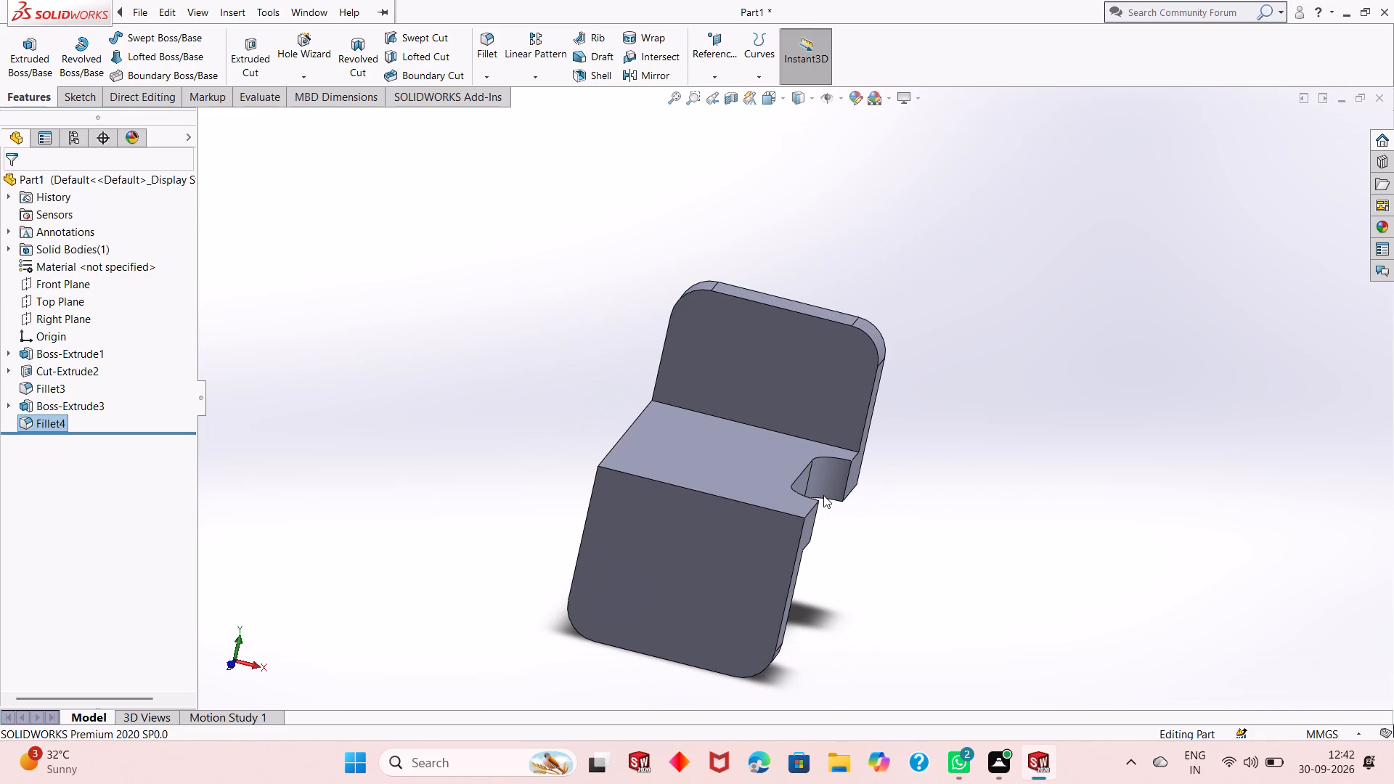
# On the downward leg's outer face, sketch two circles about 18 and 21 mm in diameter, centred on the two bottom rounded corners.
pyautogui.click(671, 571)
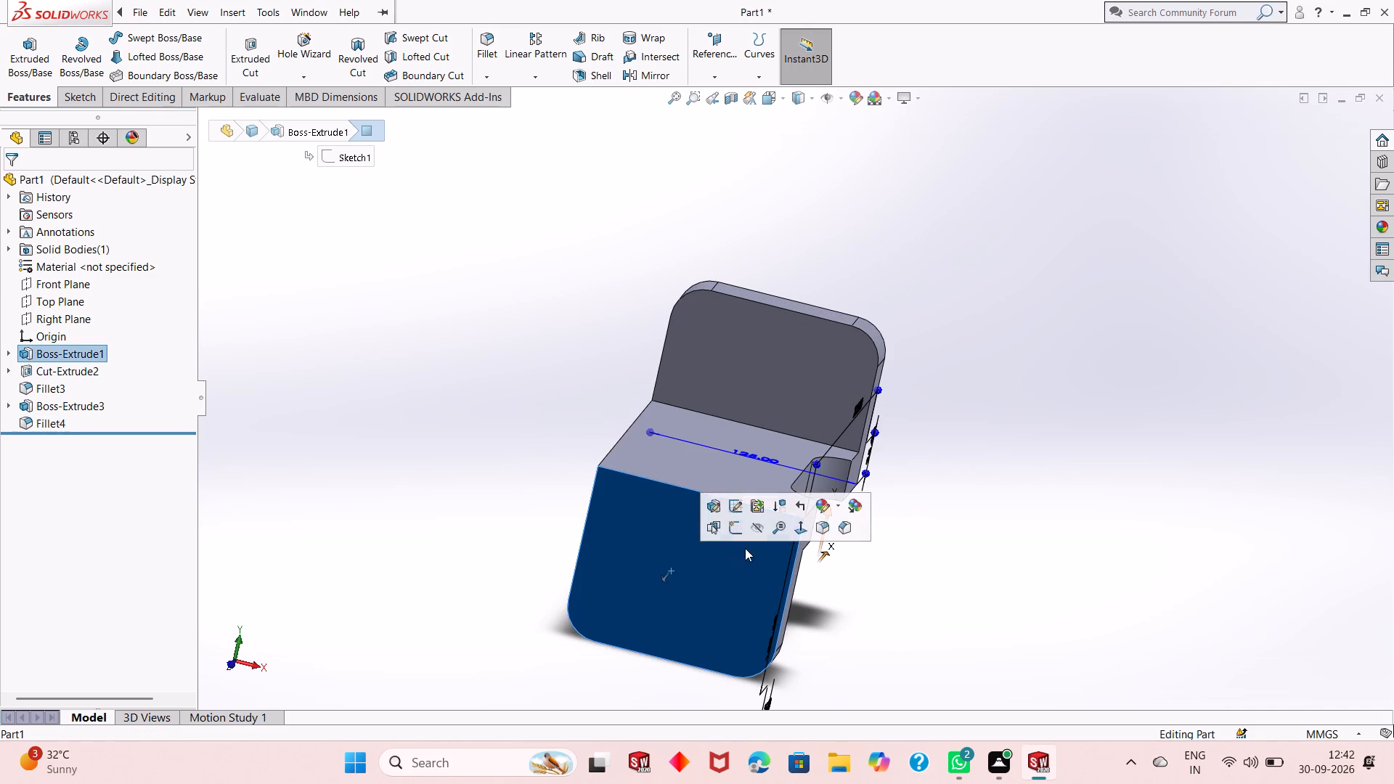
pyautogui.click(733, 530)
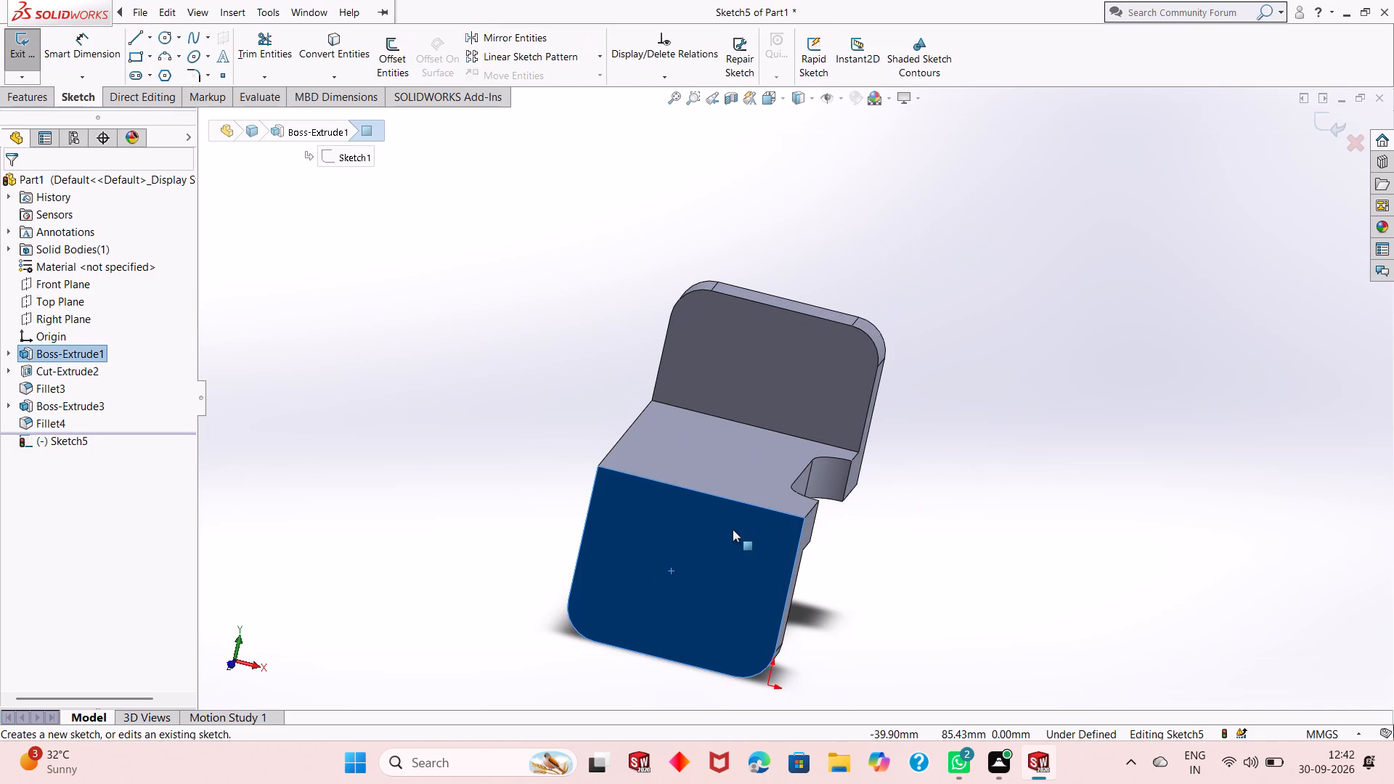
pyautogui.hotkey('ctrl', '8')
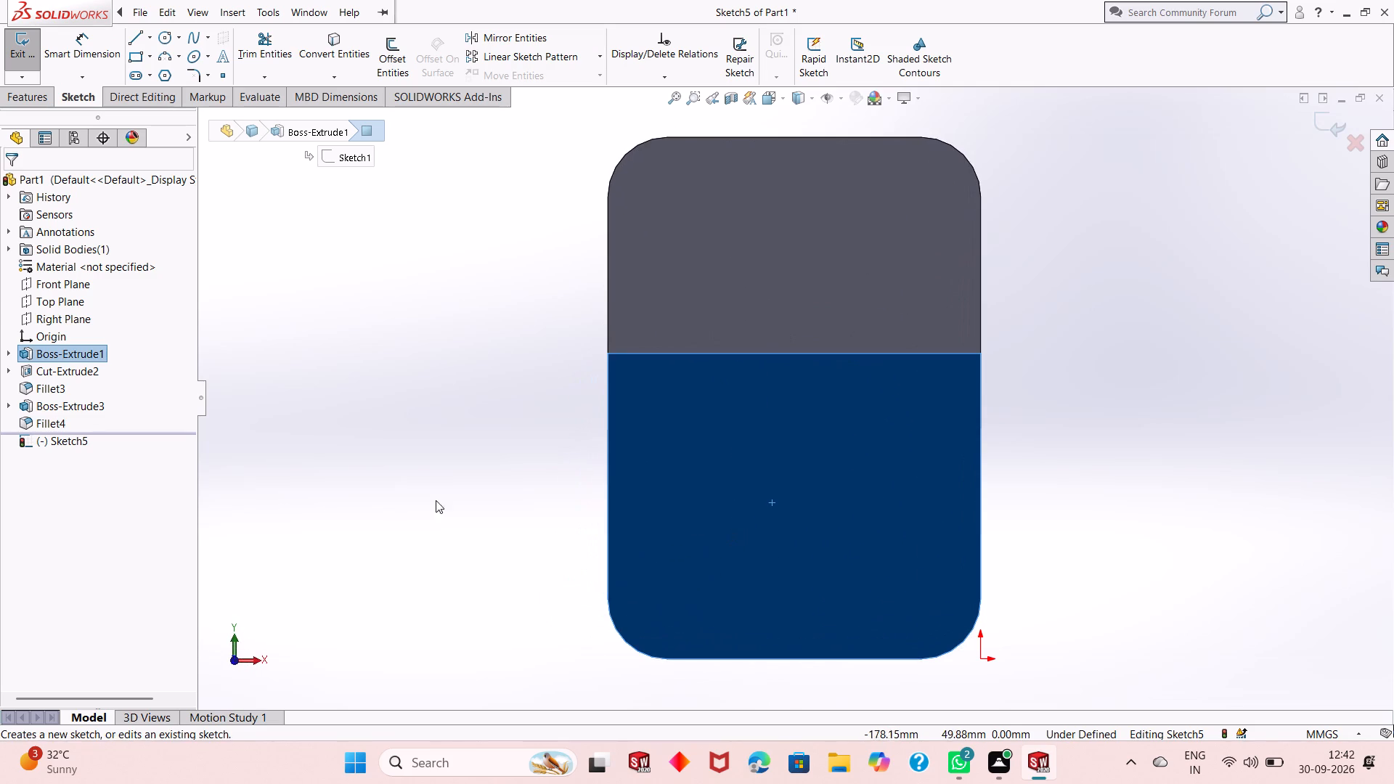
pyautogui.click(394, 478)
pyautogui.scroll(1, 680, 547)
pyautogui.scroll(-1, 980, 613)
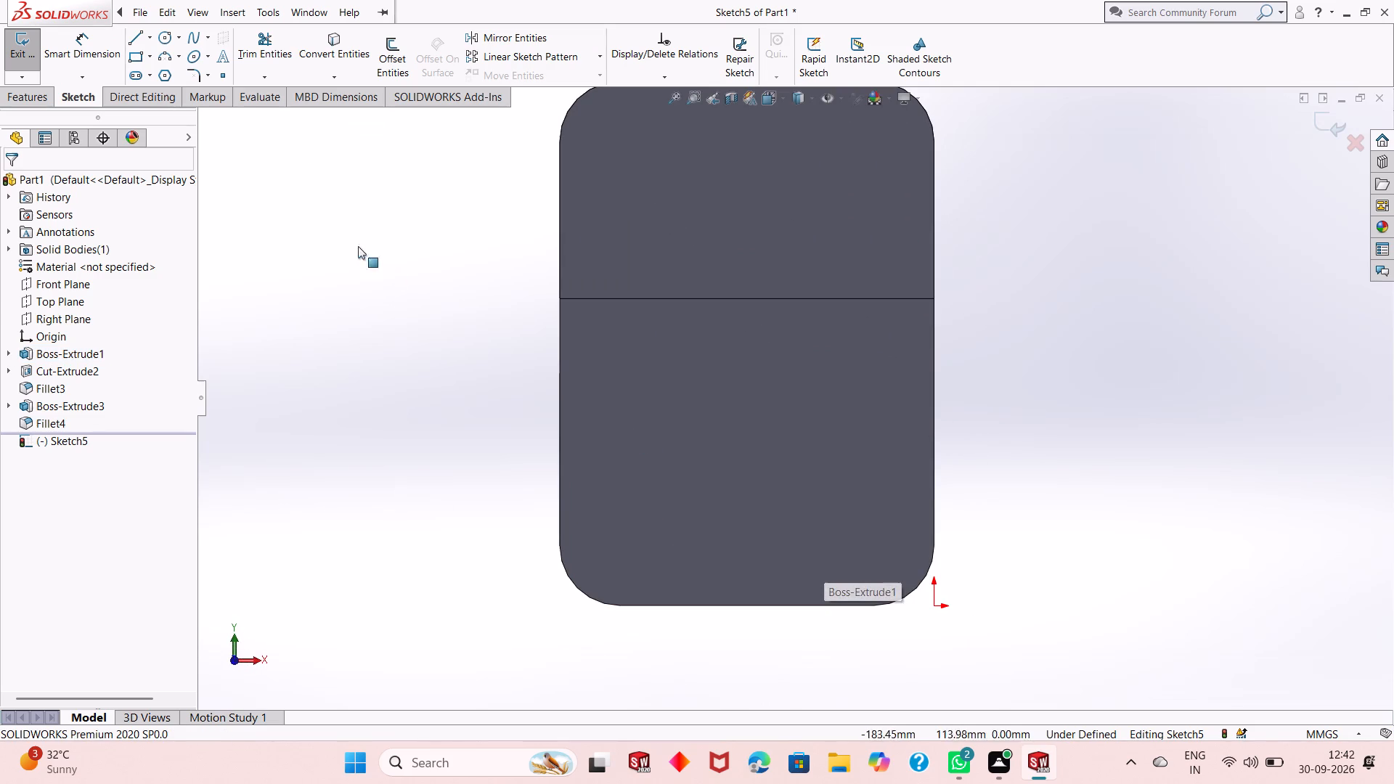
pyautogui.click(167, 36)
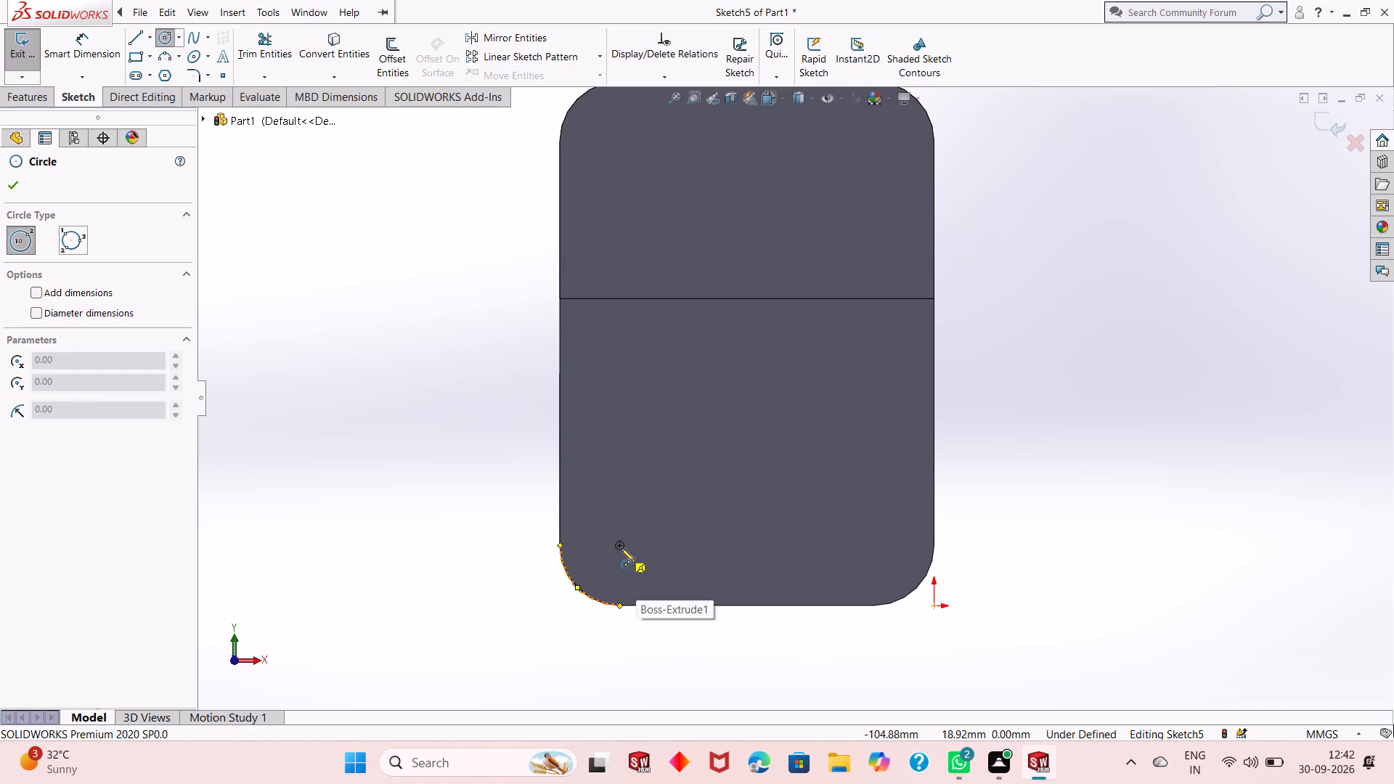
pyautogui.click(621, 548)
pyautogui.click(631, 520)
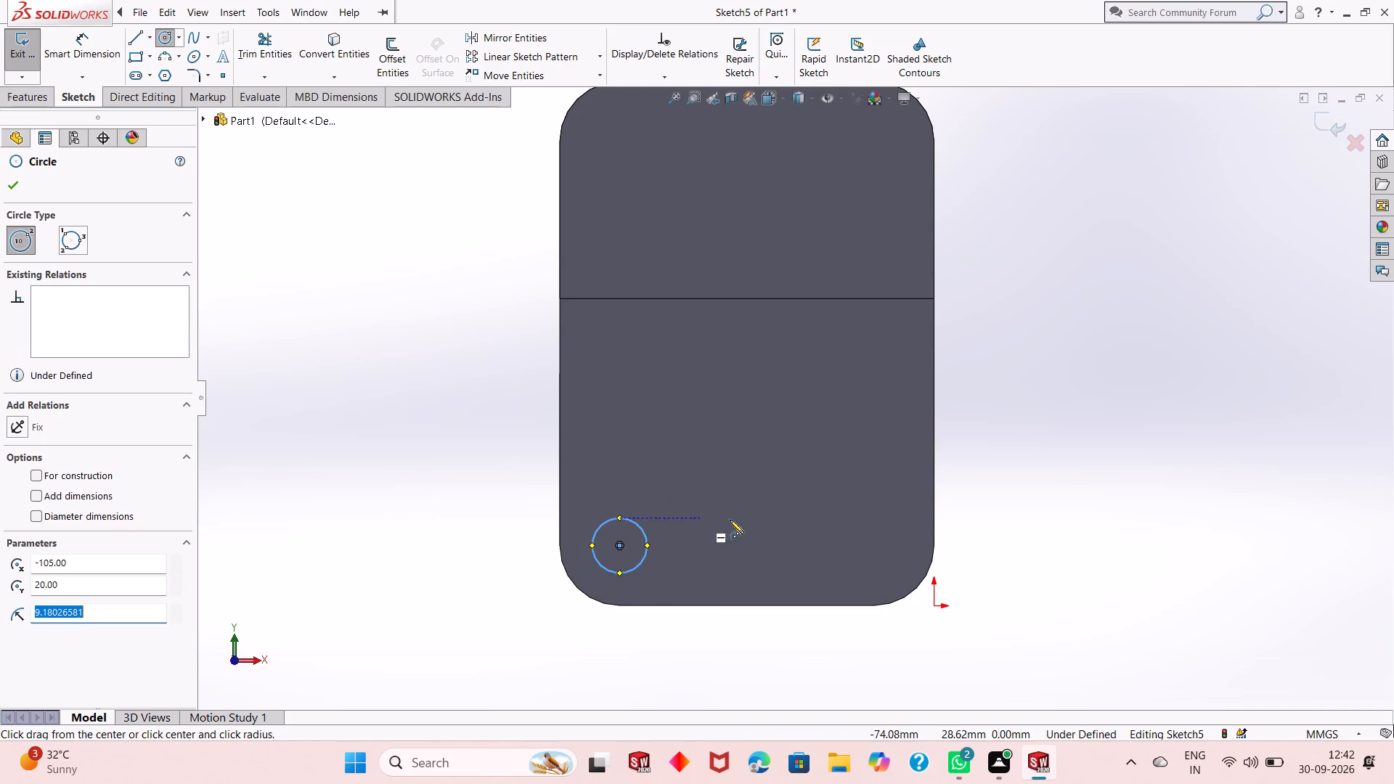
pyautogui.click(877, 548)
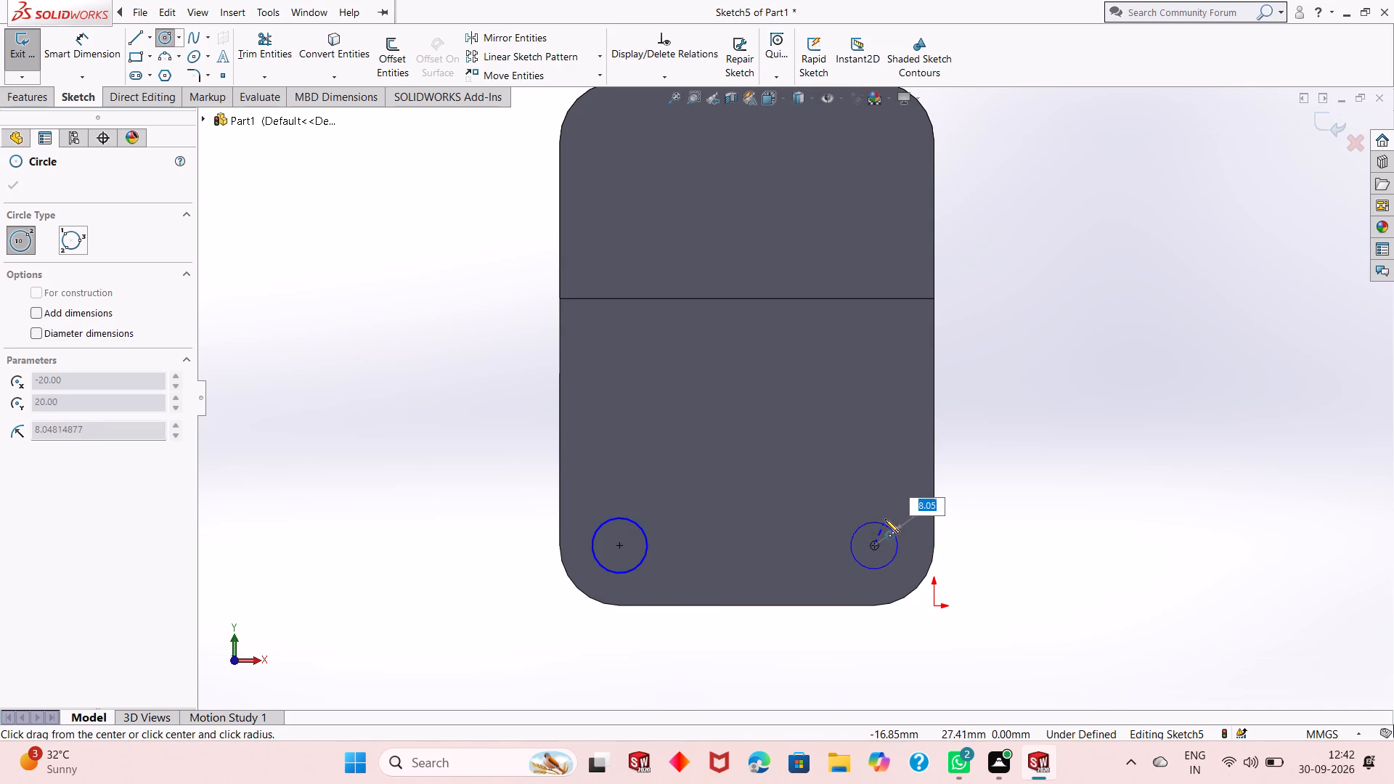
pyautogui.click(886, 517)
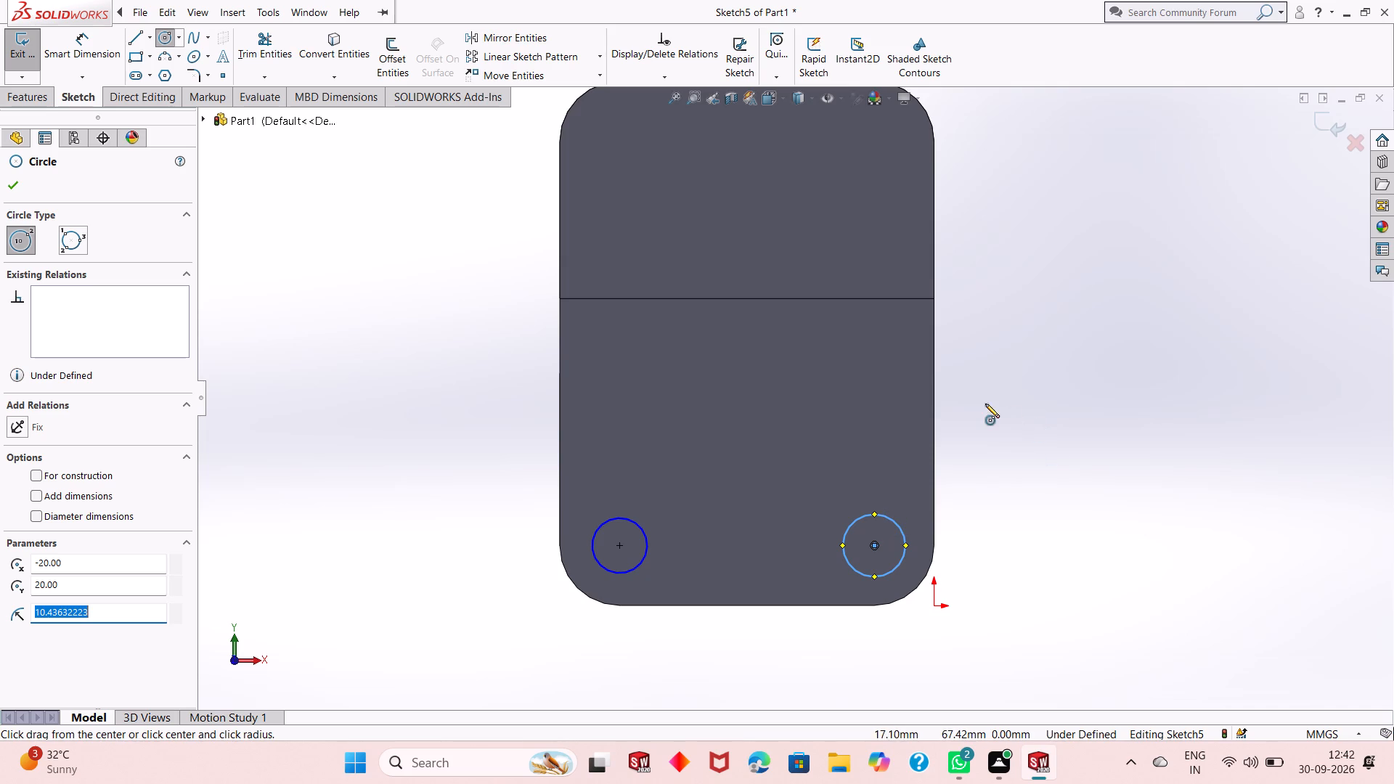
pyautogui.rightClick(983, 404)
pyautogui.click(1011, 417)
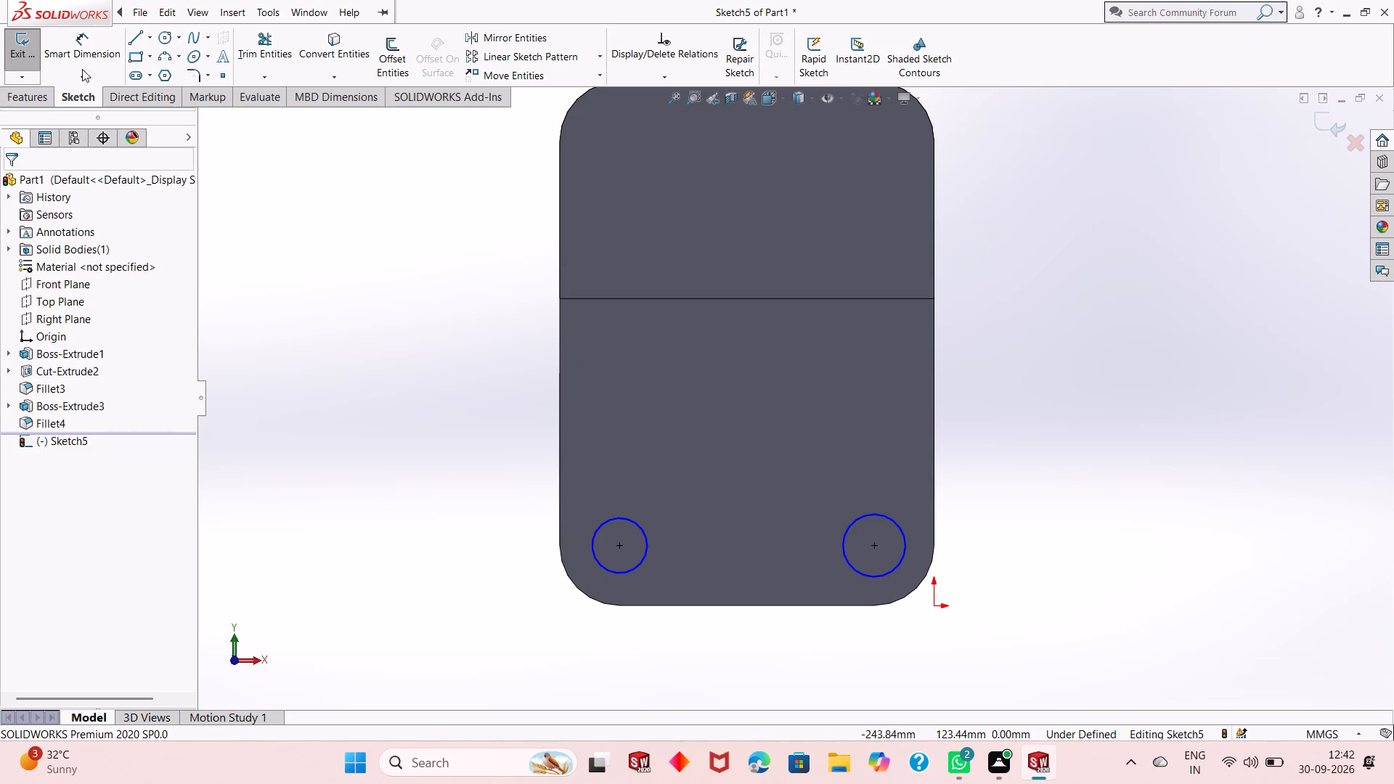
# Dimension both circles on the downward leg's face to a 20 mm diameter.
pyautogui.click(78, 38)
pyautogui.click(607, 572)
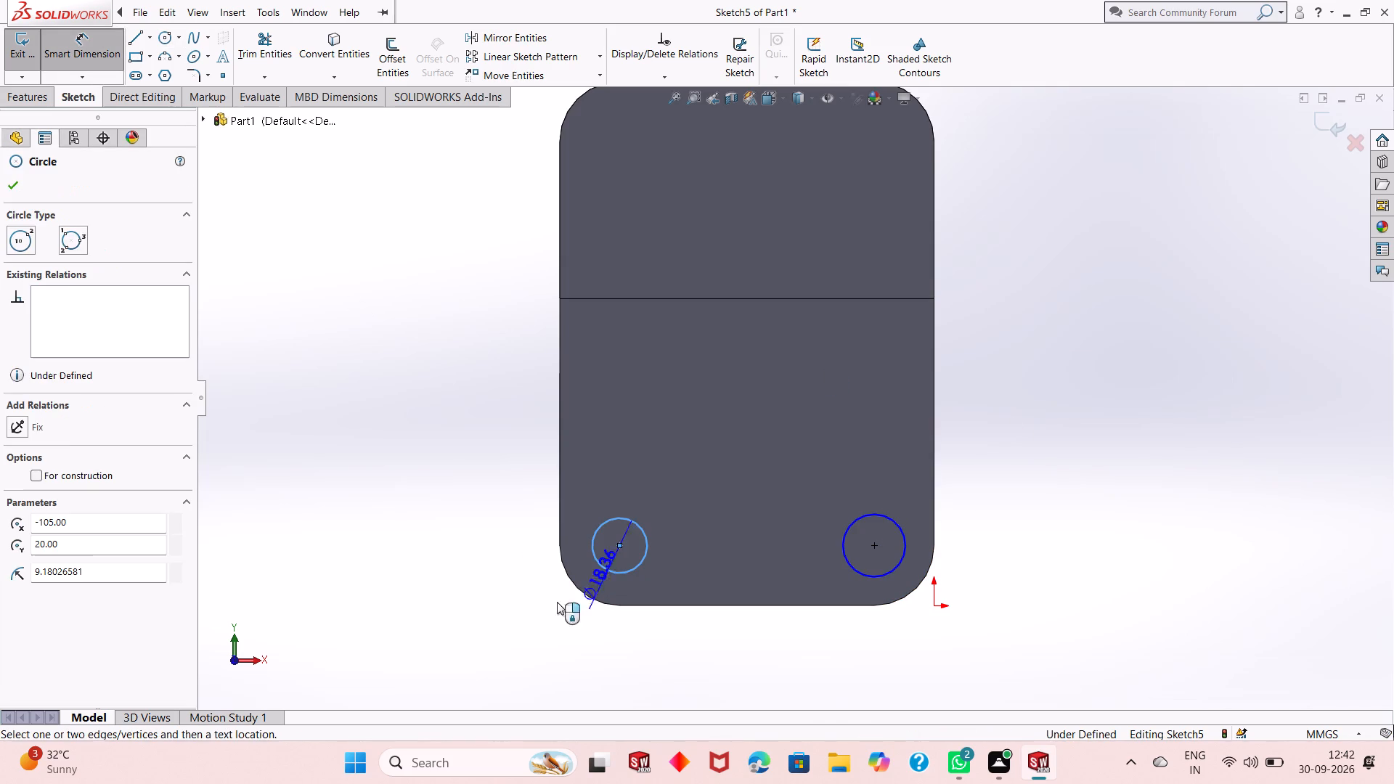
pyautogui.click(442, 677)
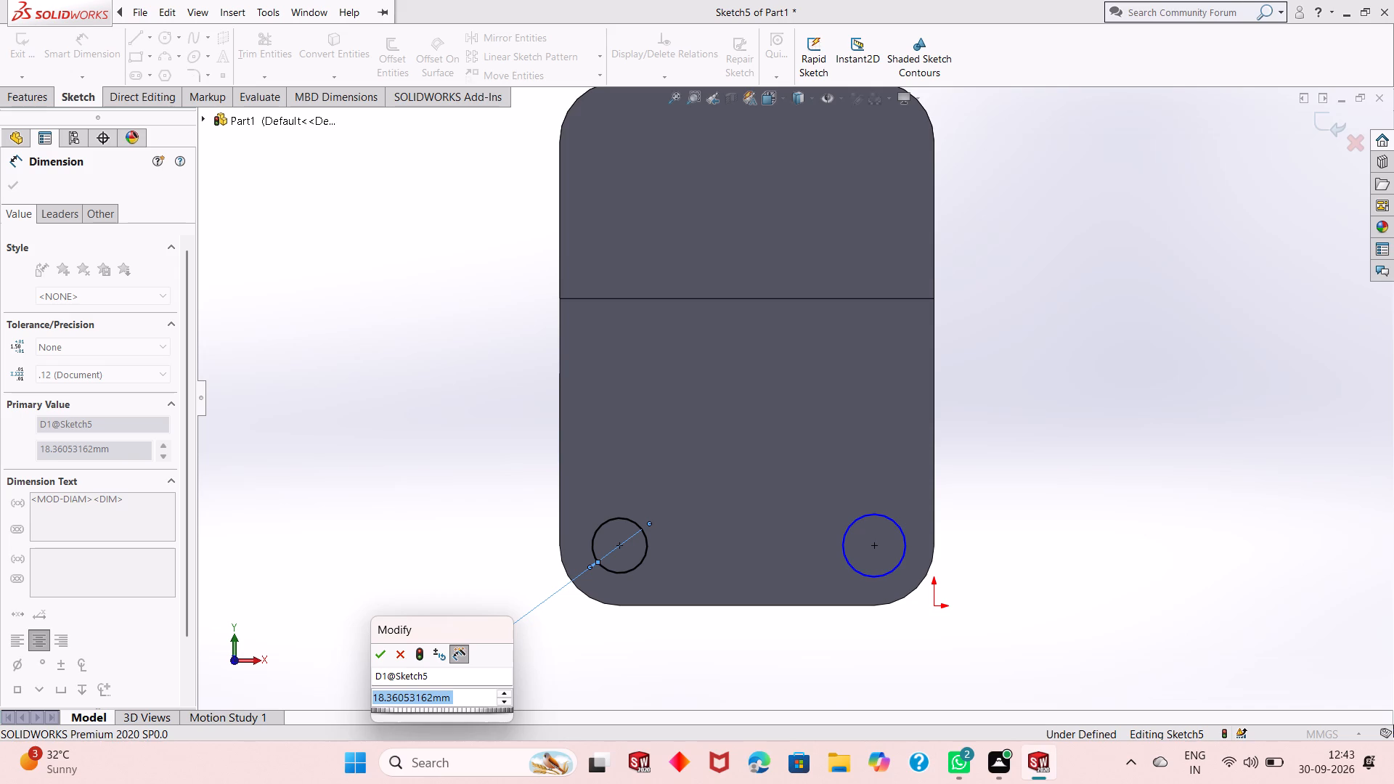
pyautogui.write('20')
pyautogui.press('Return')
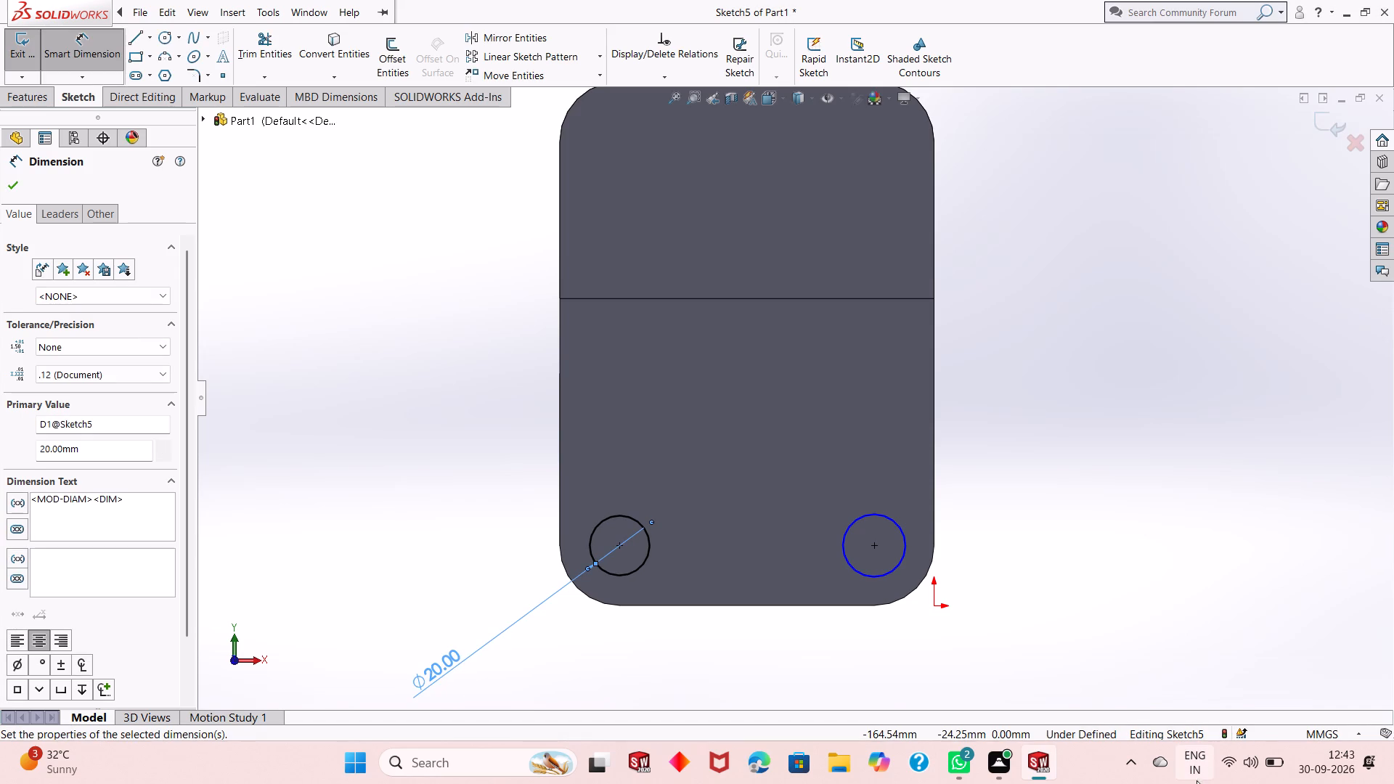
pyautogui.click(871, 576)
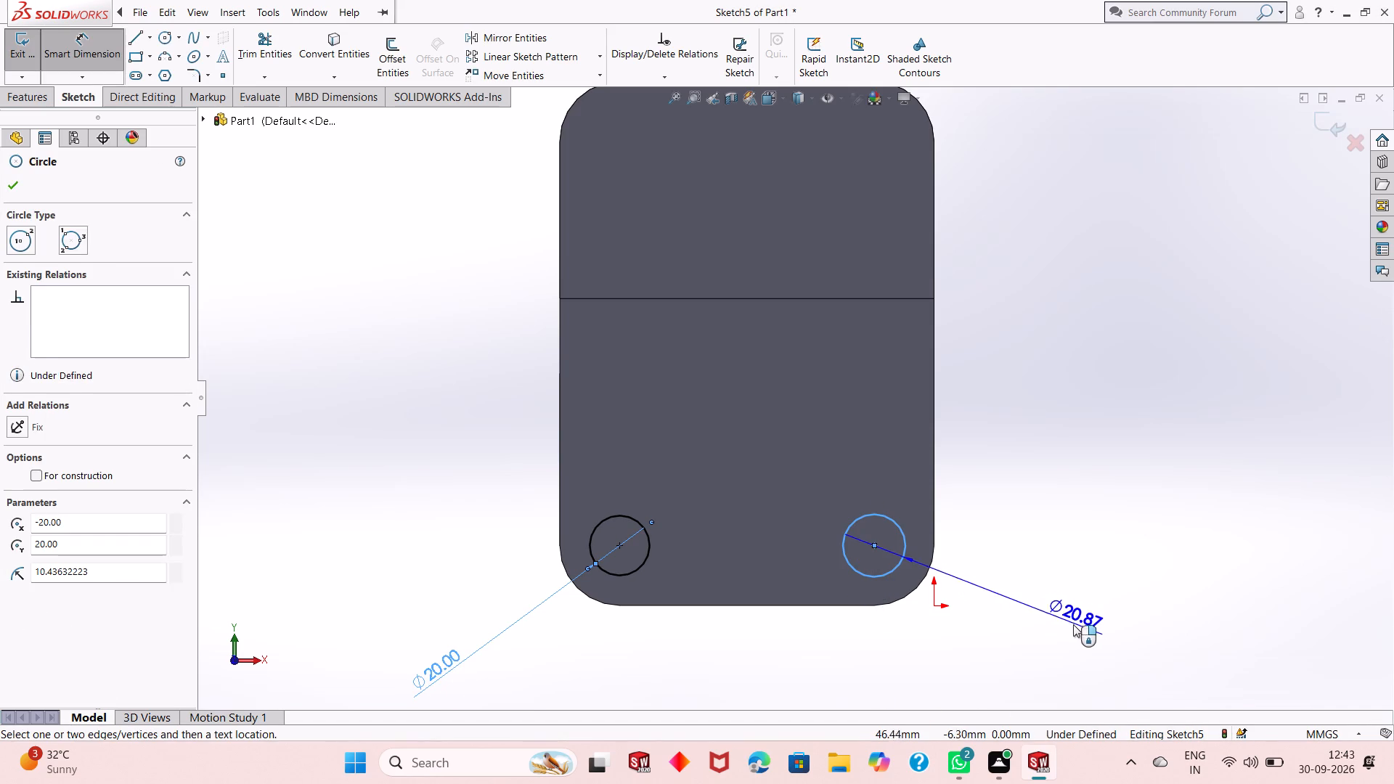
pyautogui.click(1074, 626)
pyautogui.write('20')
pyautogui.press('Return')
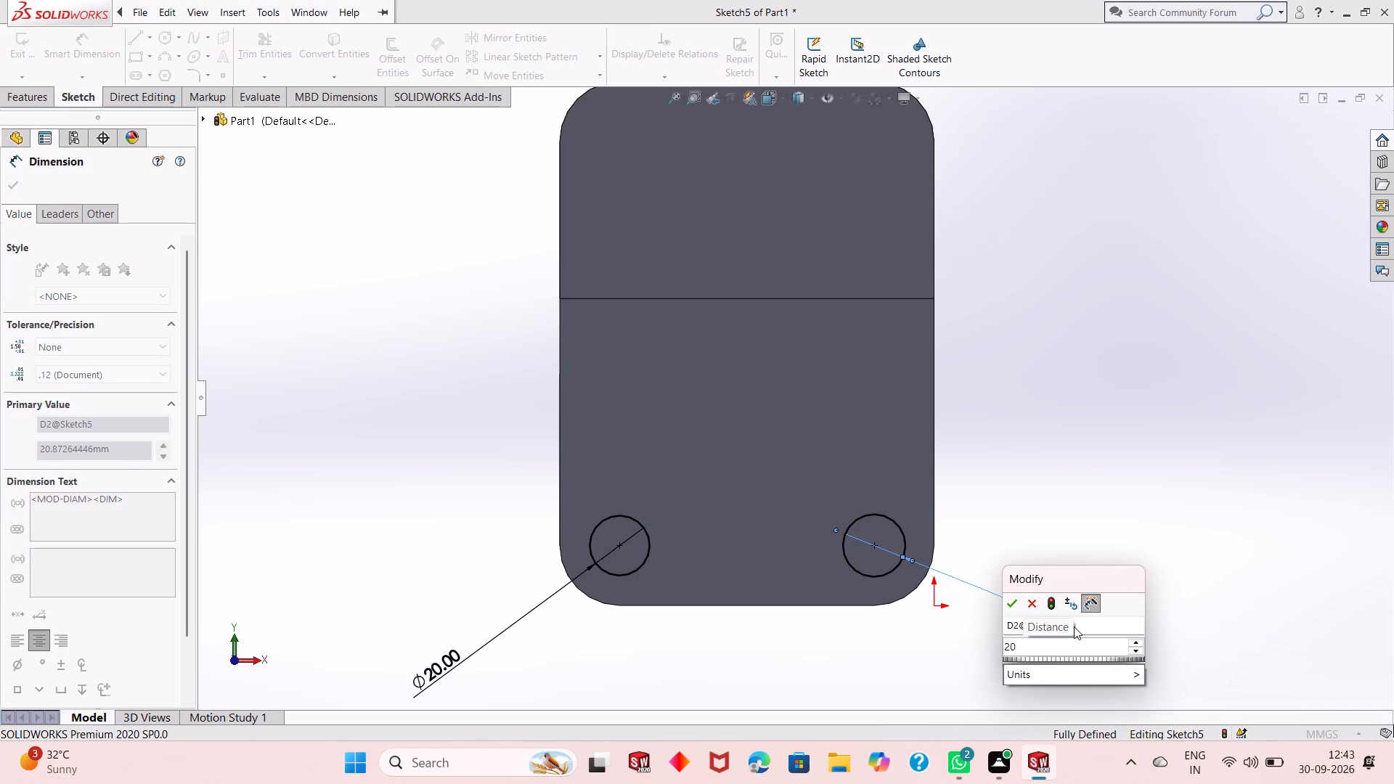
pyautogui.rightClick(1016, 441)
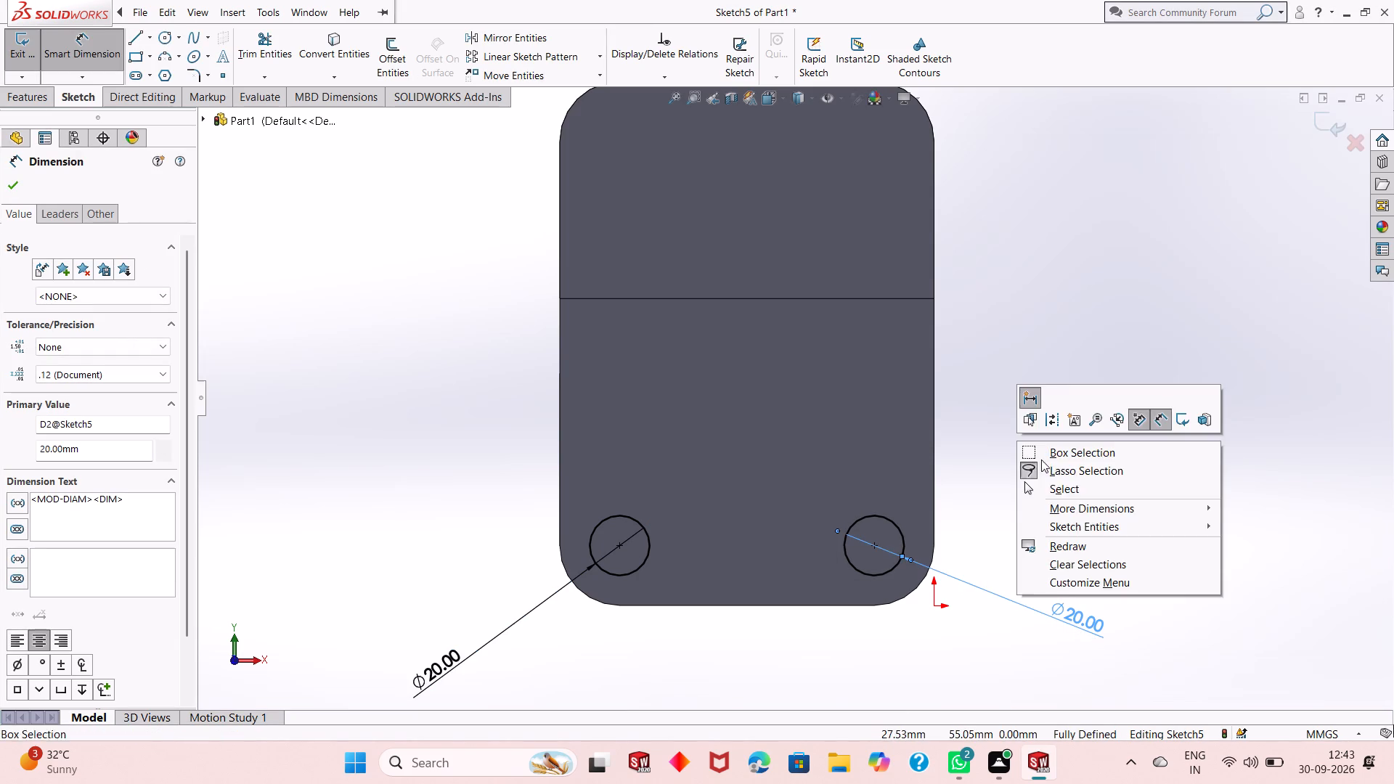
pyautogui.click(1063, 491)
# Cut the two 20 mm circles through the downward leg with a blind Extruded Cut of 72.5 mm.
pyautogui.moveTo(980, 589); pyautogui.dragTo(957, 600, button='middle')
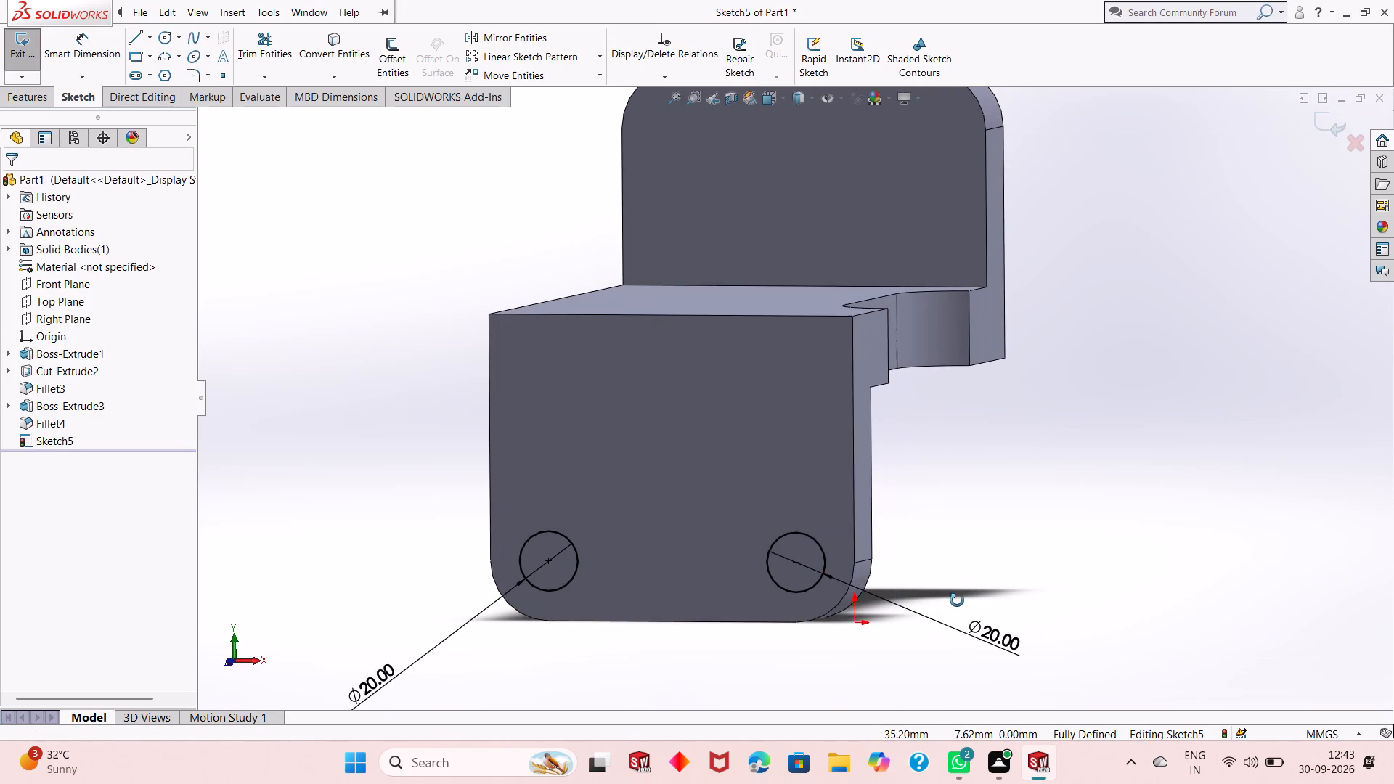
pyautogui.moveTo(957, 600); pyautogui.dragTo(956, 601, button='middle')
pyautogui.scroll(2, 754, 583)
pyautogui.moveTo(900, 533); pyautogui.dragTo(870, 547, button='middle')
pyautogui.scroll(-1, 680, 504)
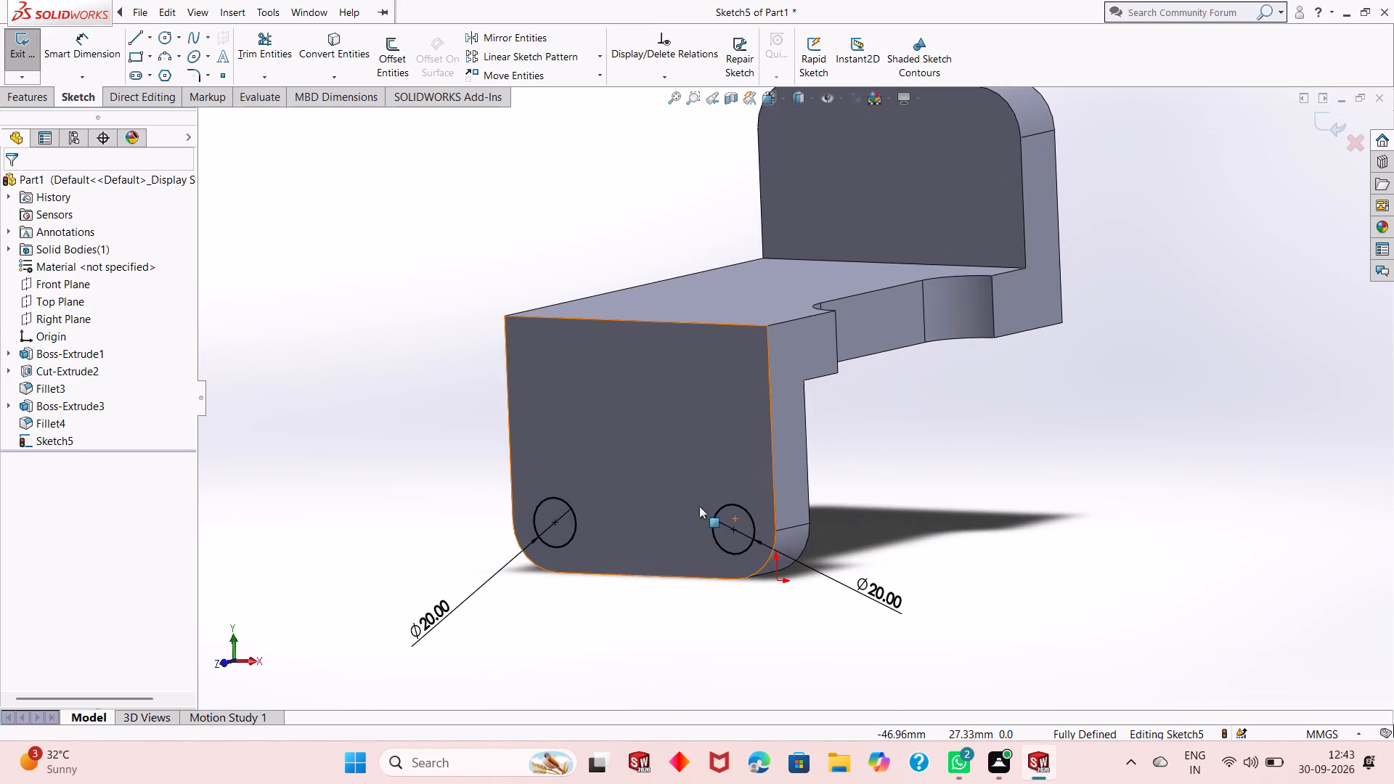
pyautogui.scroll(-1, 699, 506)
pyautogui.moveTo(913, 546); pyautogui.dragTo(863, 573, button='middle')
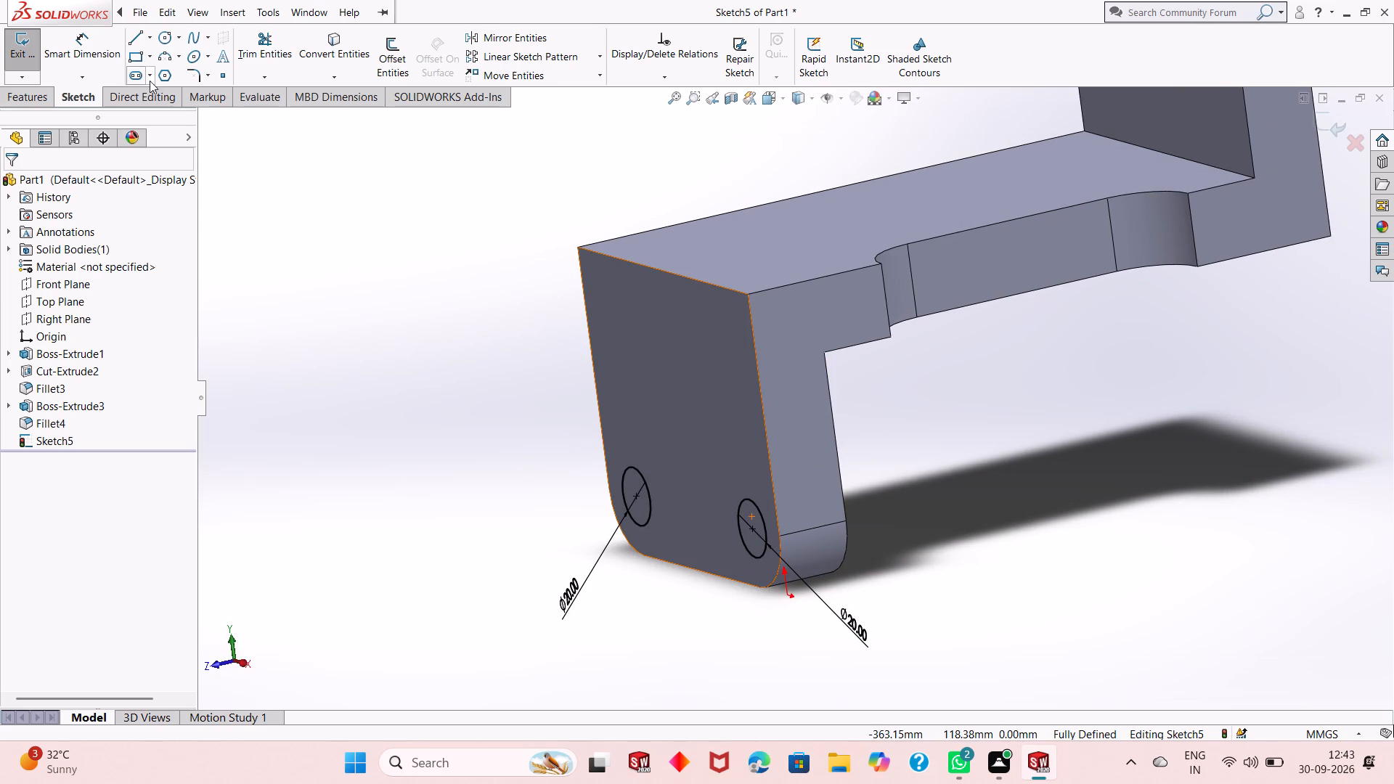
pyautogui.click(12, 95)
pyautogui.click(245, 67)
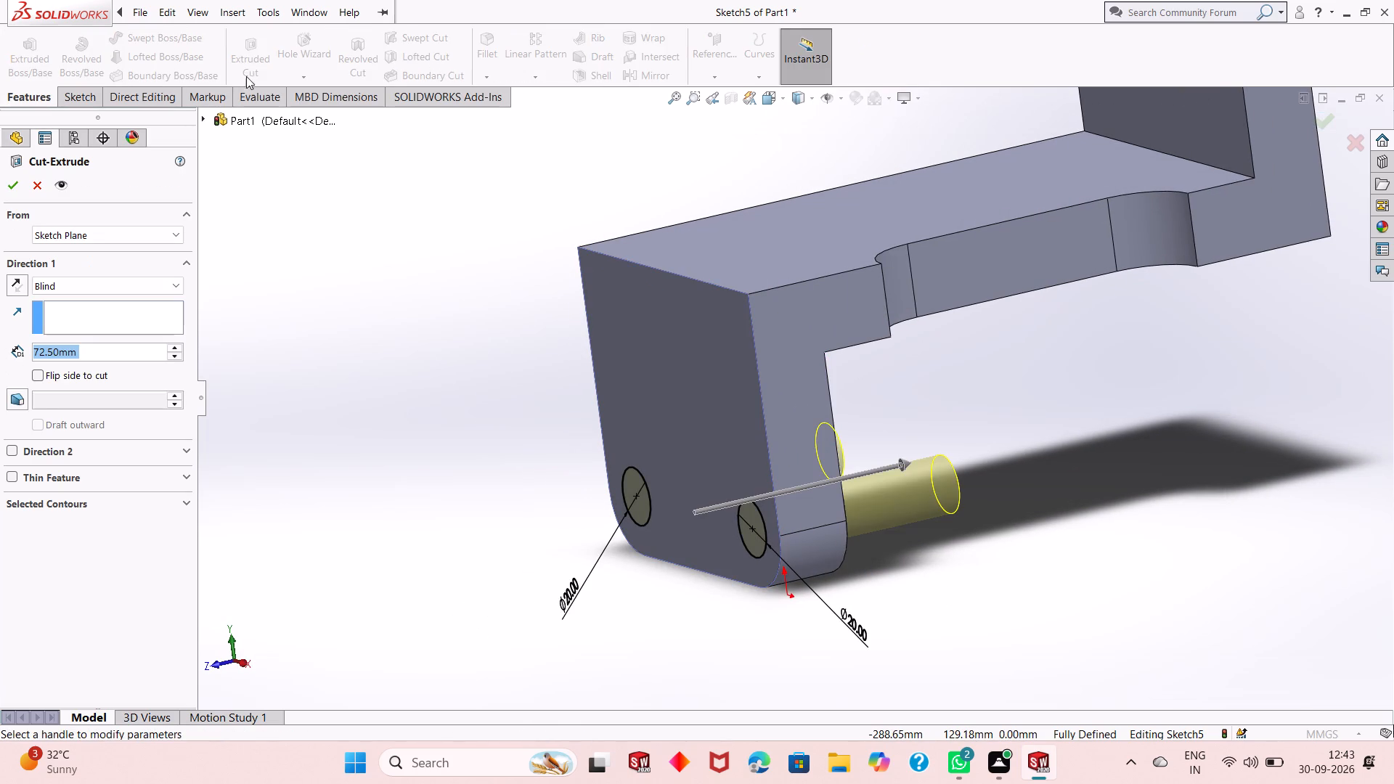
pyautogui.click(18, 192)
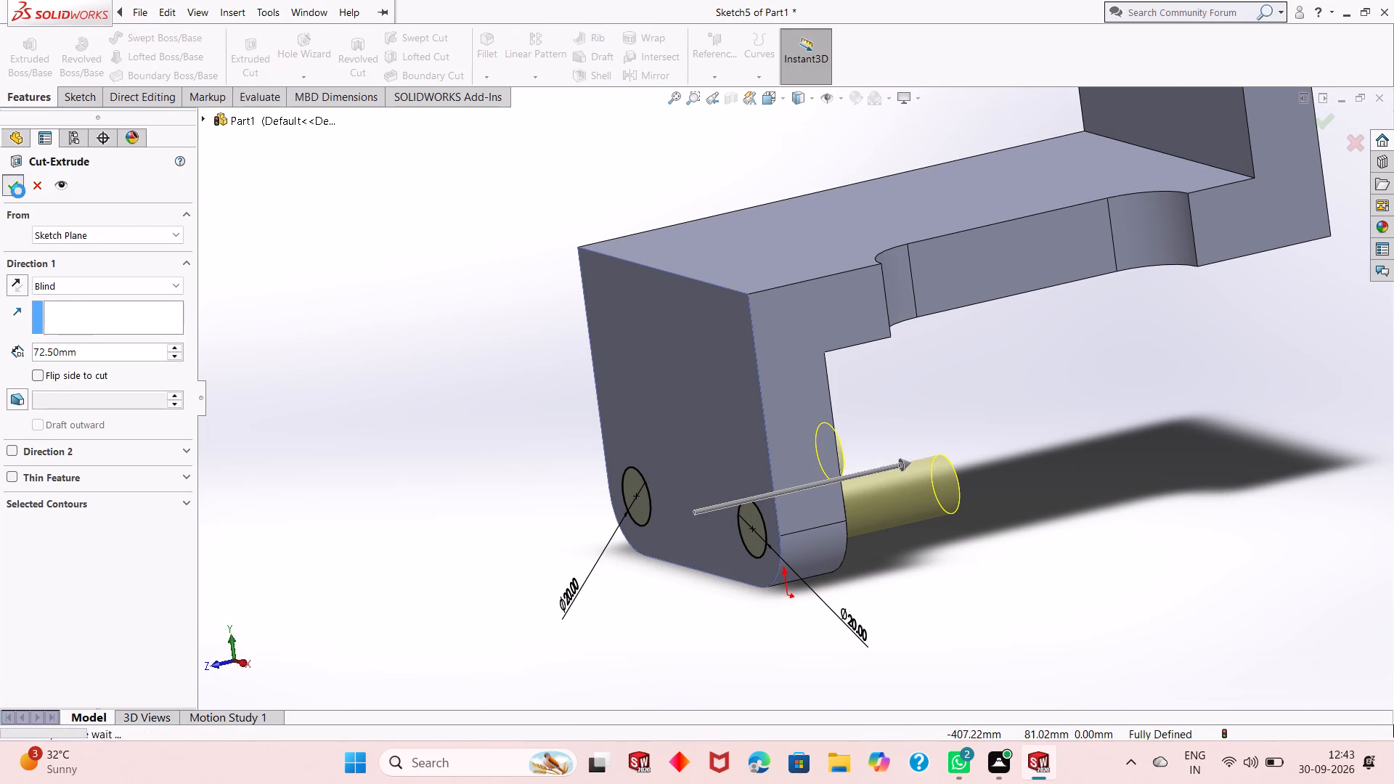
pyautogui.click(474, 481)
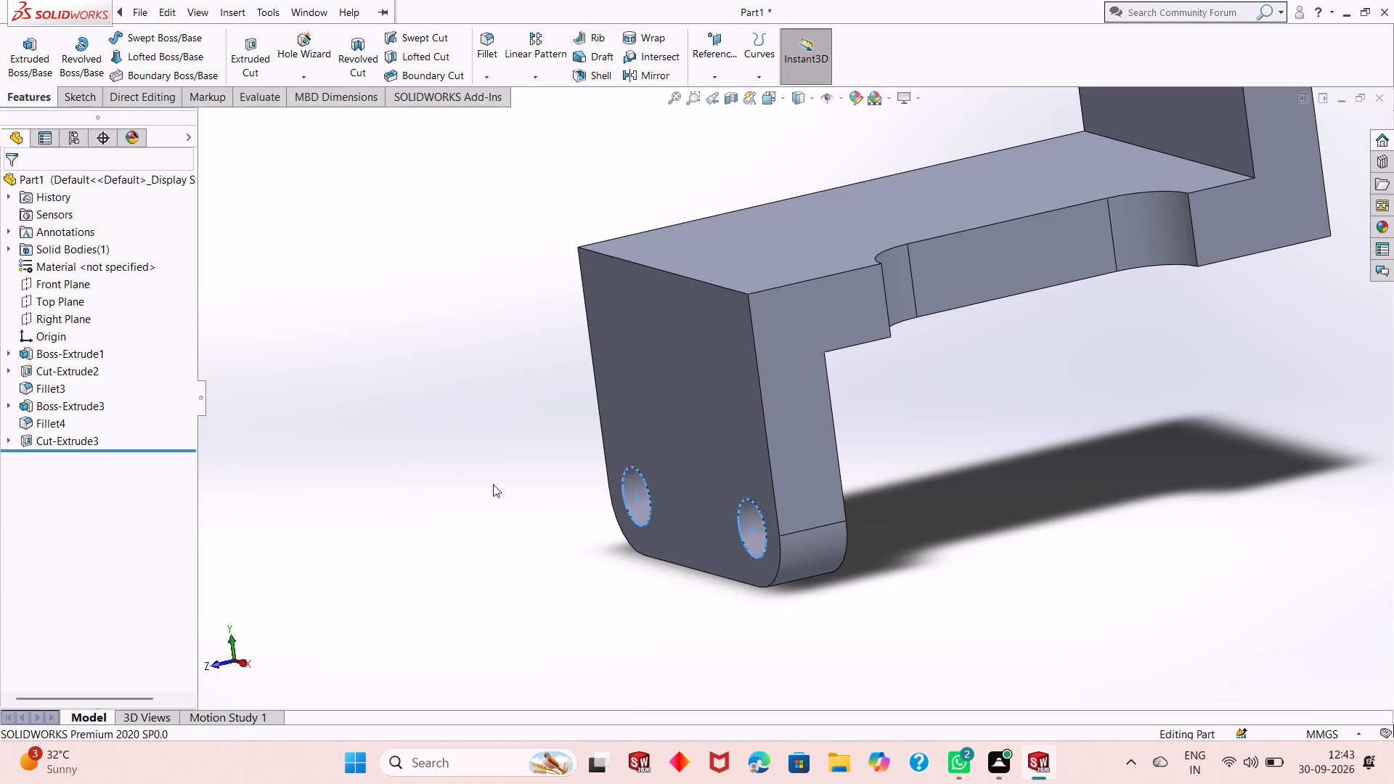
# On the upright's inner face, sketch two circles about 22 and 23 mm in diameter, centred on the two upper rounded corners.
pyautogui.moveTo(891, 616); pyautogui.dragTo(897, 632, button='middle')
pyautogui.scroll(2, 866, 618)
pyautogui.scroll(1, 823, 528)
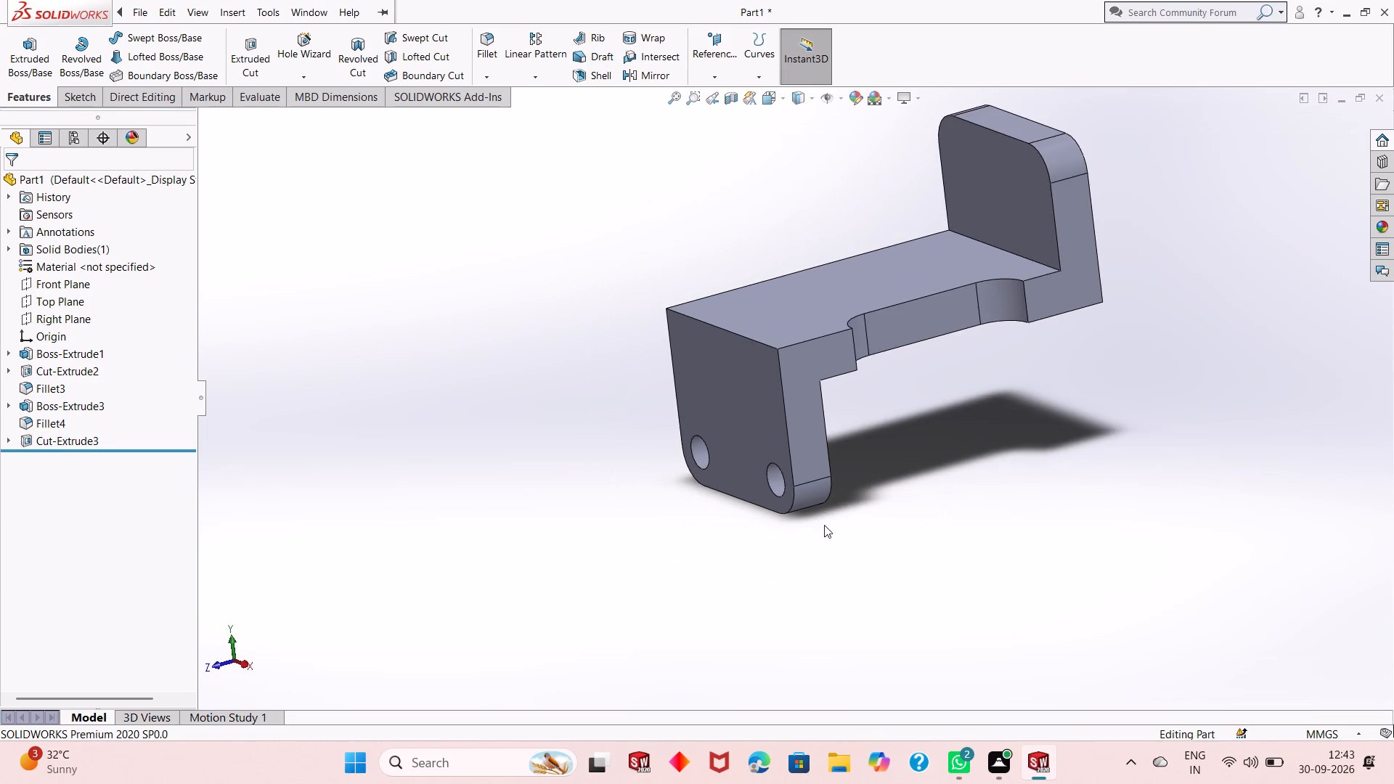
pyautogui.scroll(-2, 1070, 131)
pyautogui.scroll(-2, 934, 176)
pyautogui.click(934, 219)
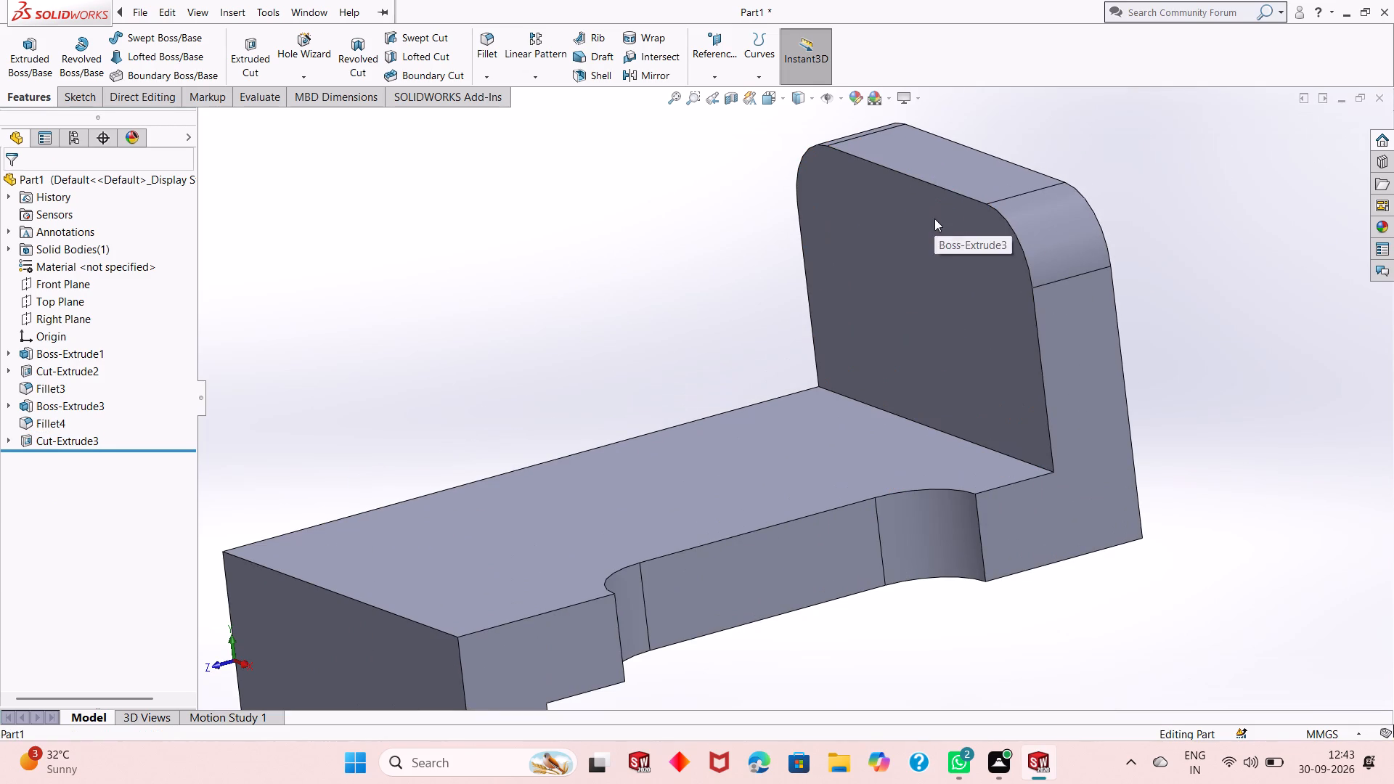
pyautogui.click(999, 181)
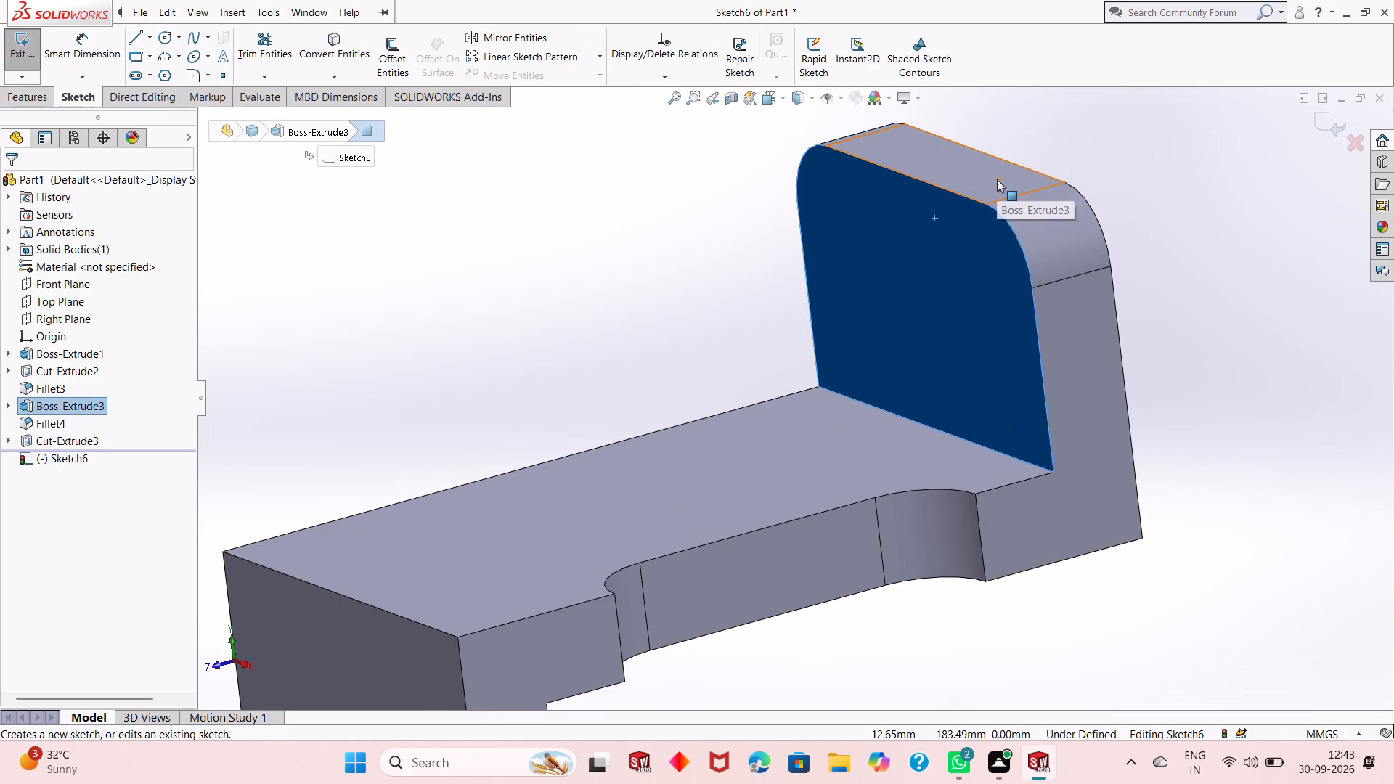
pyautogui.hotkey('ctrl', '8')
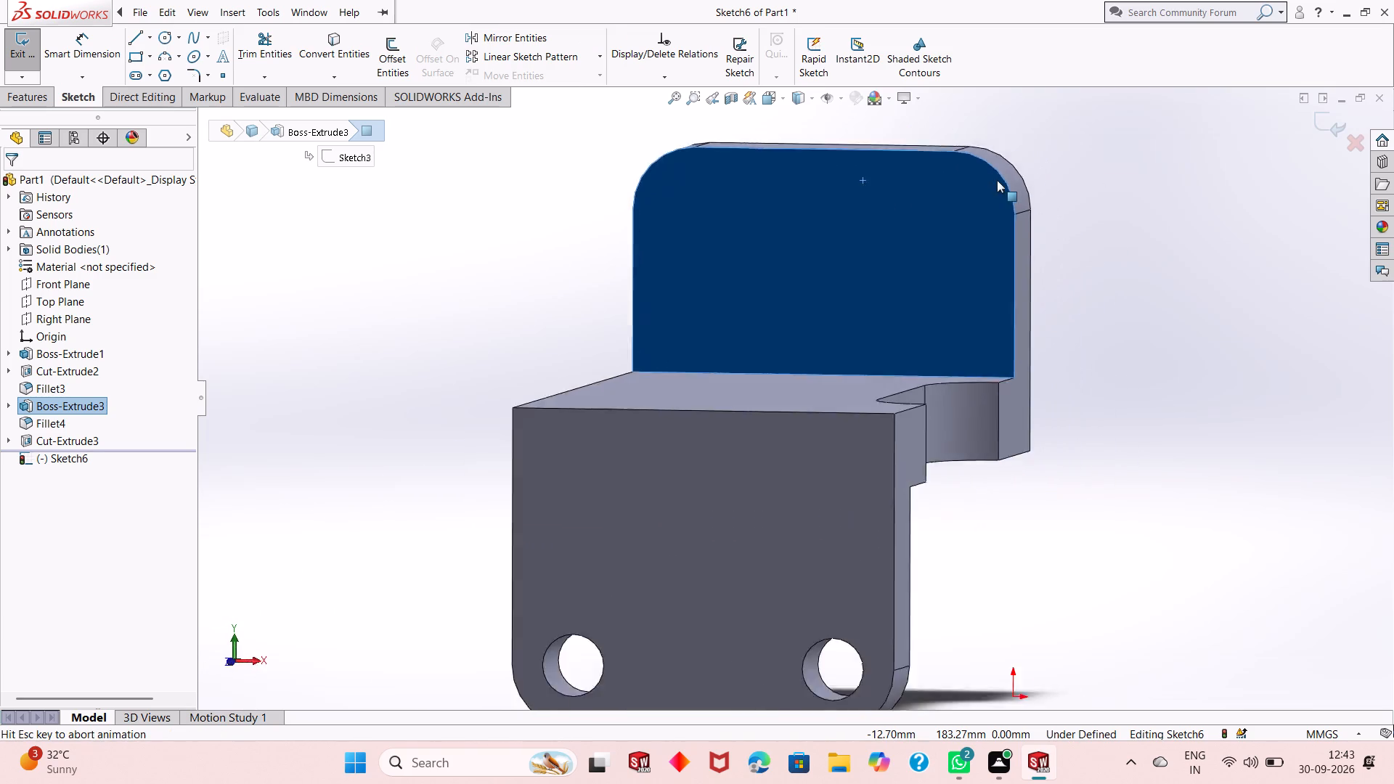
pyautogui.scroll(1, 870, 248)
pyautogui.scroll(-2, 833, 175)
pyautogui.click(1099, 328)
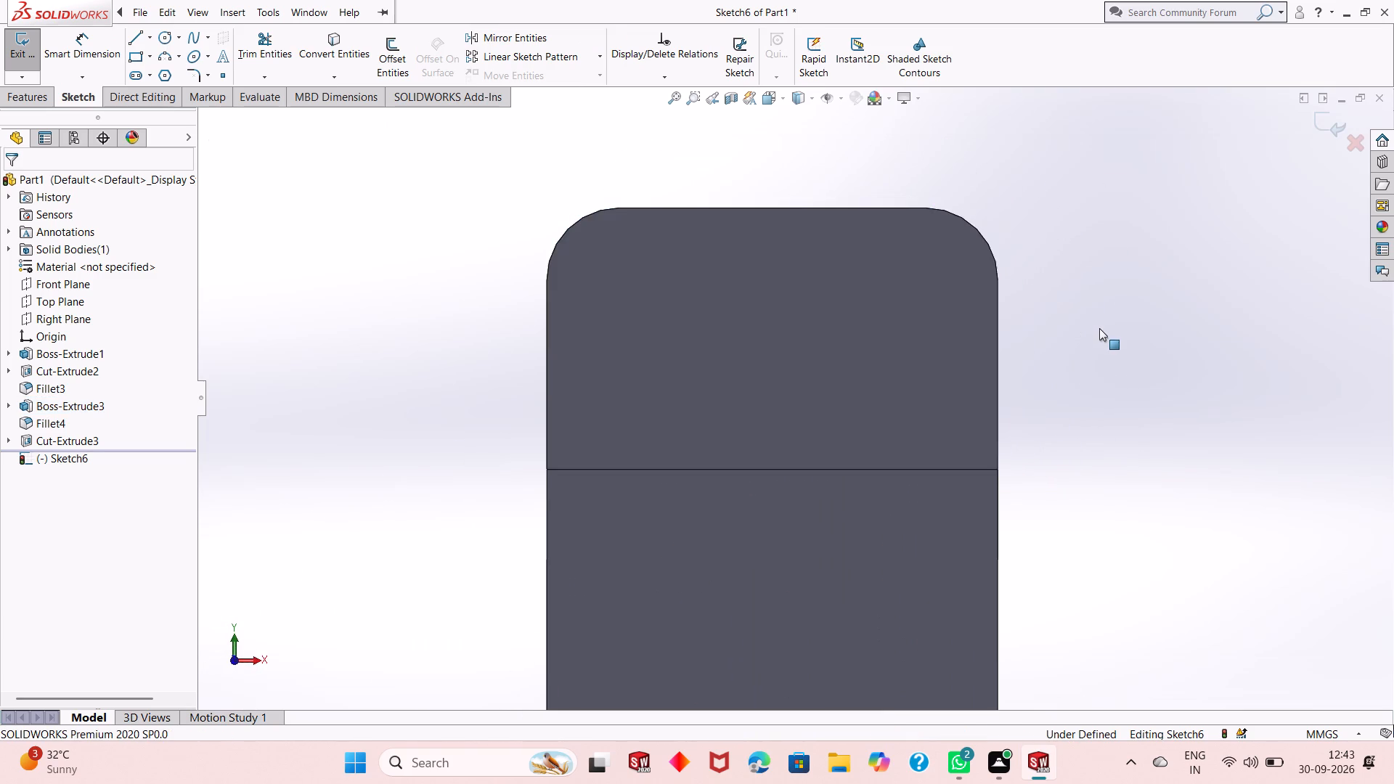
pyautogui.click(163, 39)
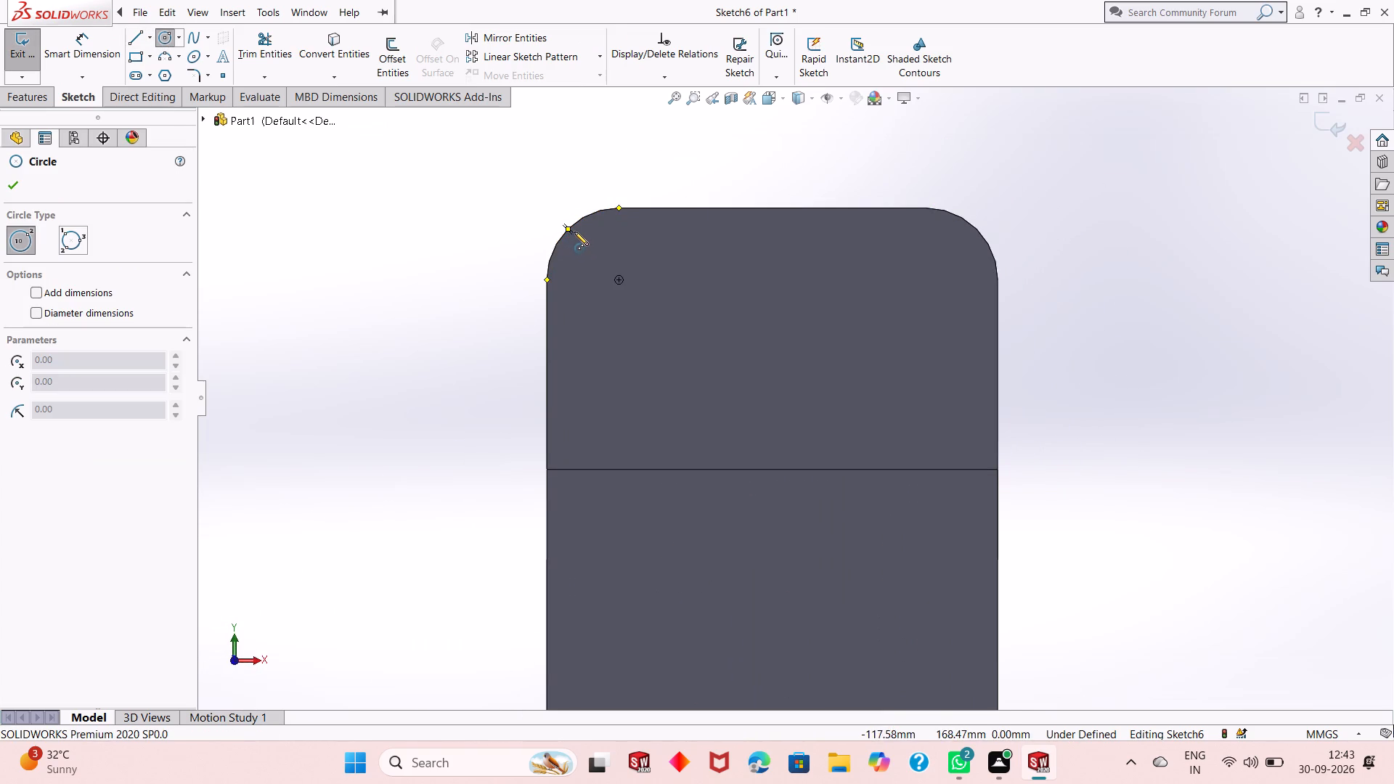
pyautogui.click(618, 279)
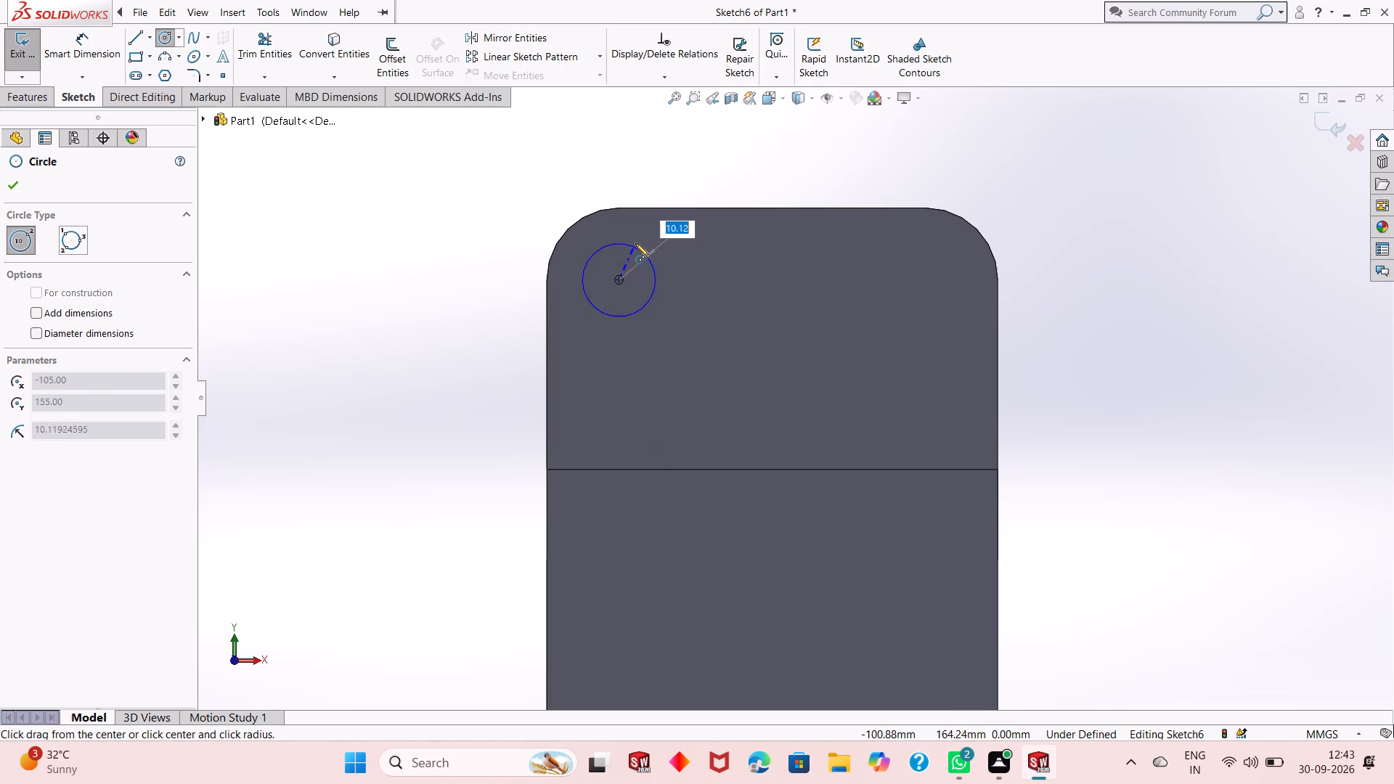
pyautogui.click(635, 243)
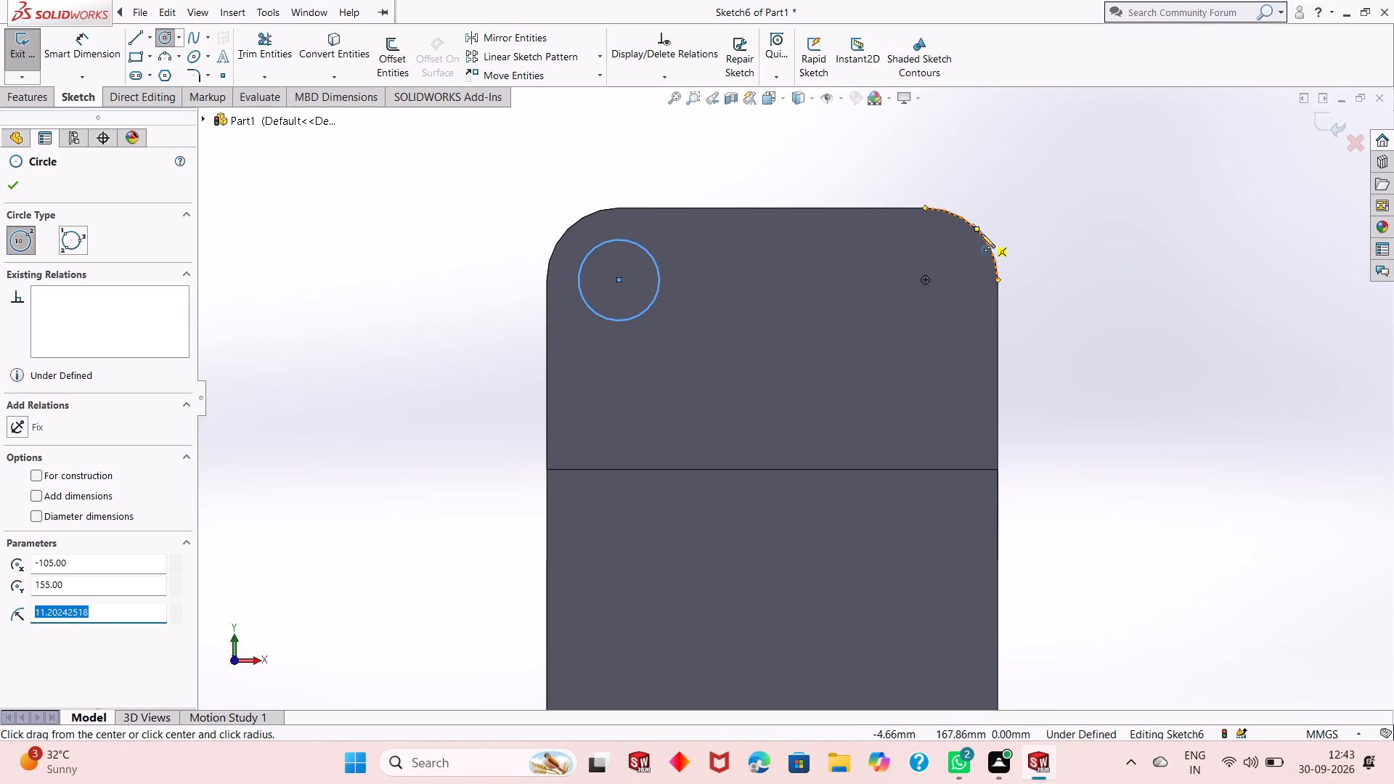
pyautogui.click(926, 281)
pyautogui.click(938, 241)
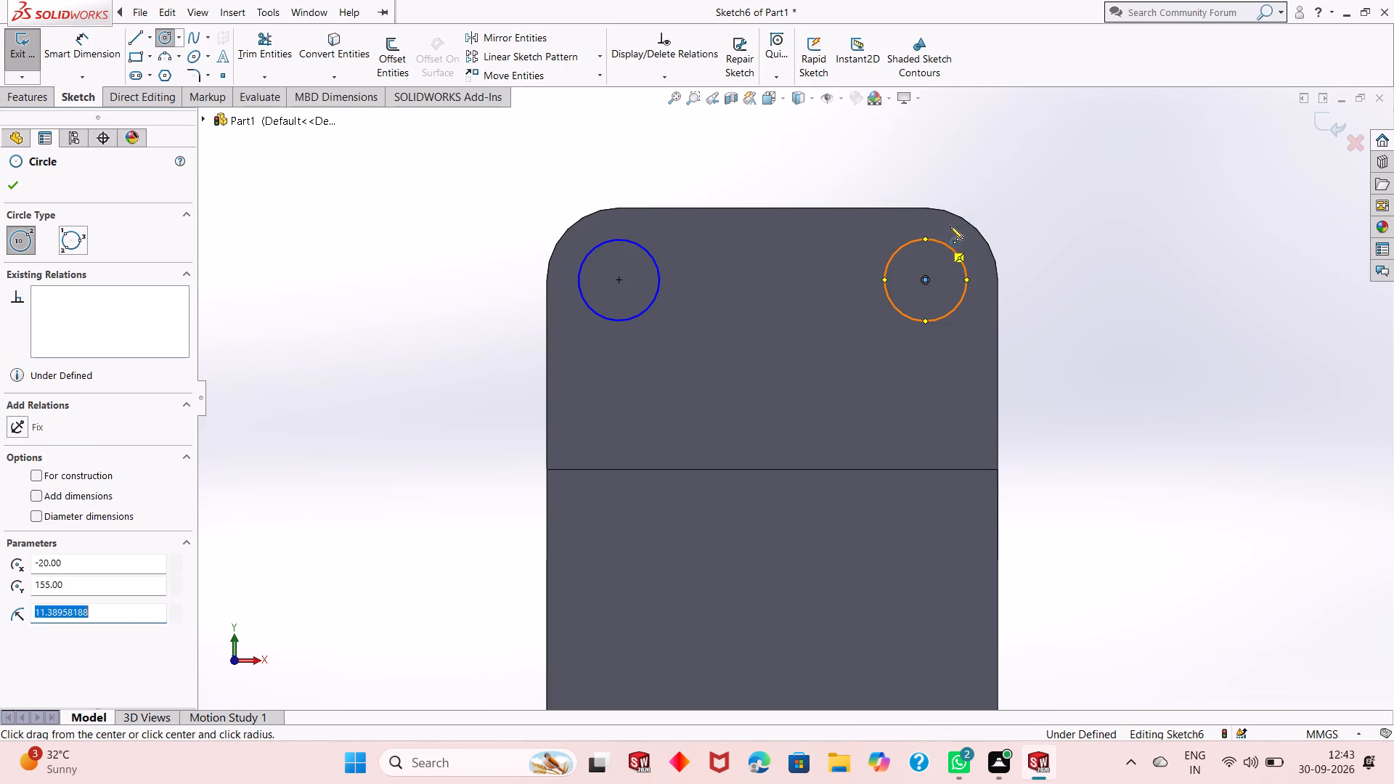
pyautogui.rightClick(1011, 189)
pyautogui.click(1044, 196)
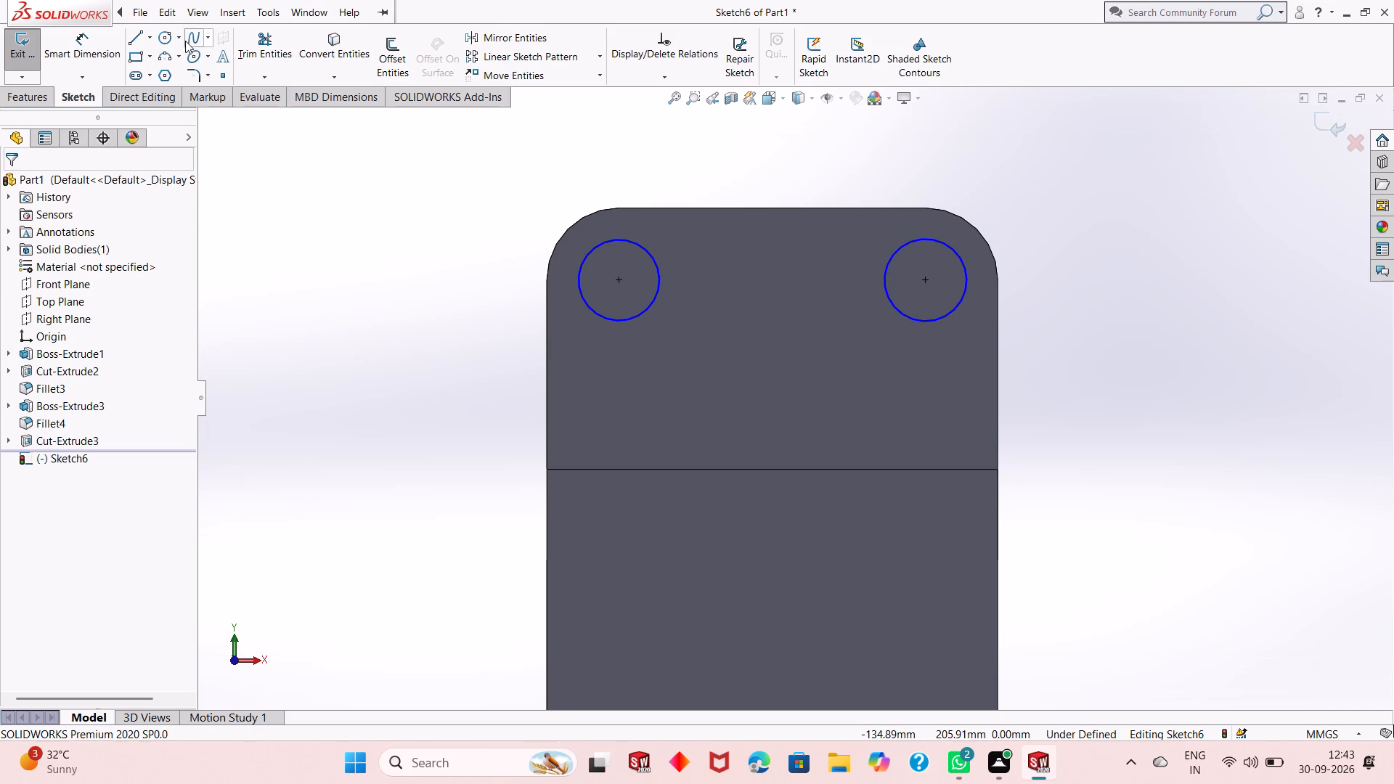
# Dimension both circles on the upright's face to a 20 mm diameter.
pyautogui.click(91, 53)
pyautogui.click(591, 309)
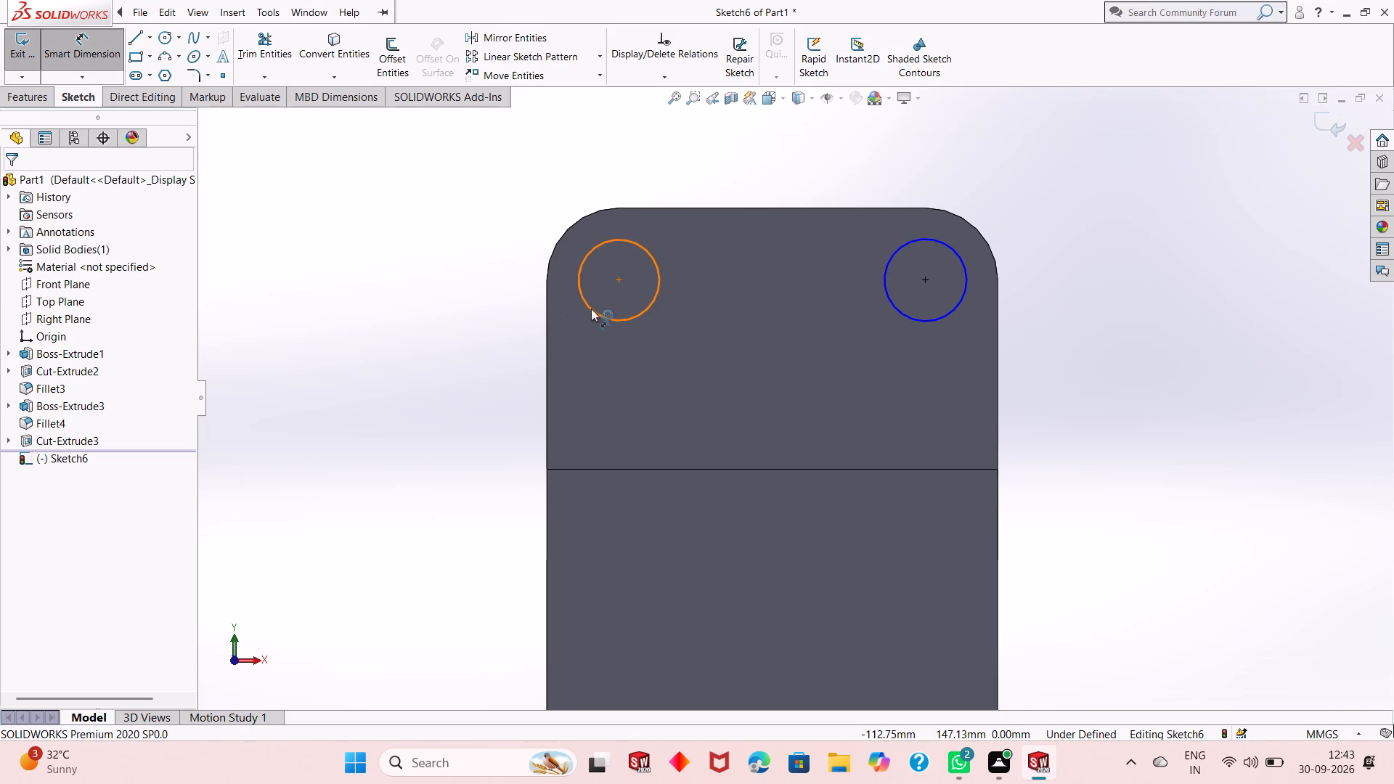
pyautogui.click(435, 420)
pyautogui.write('20')
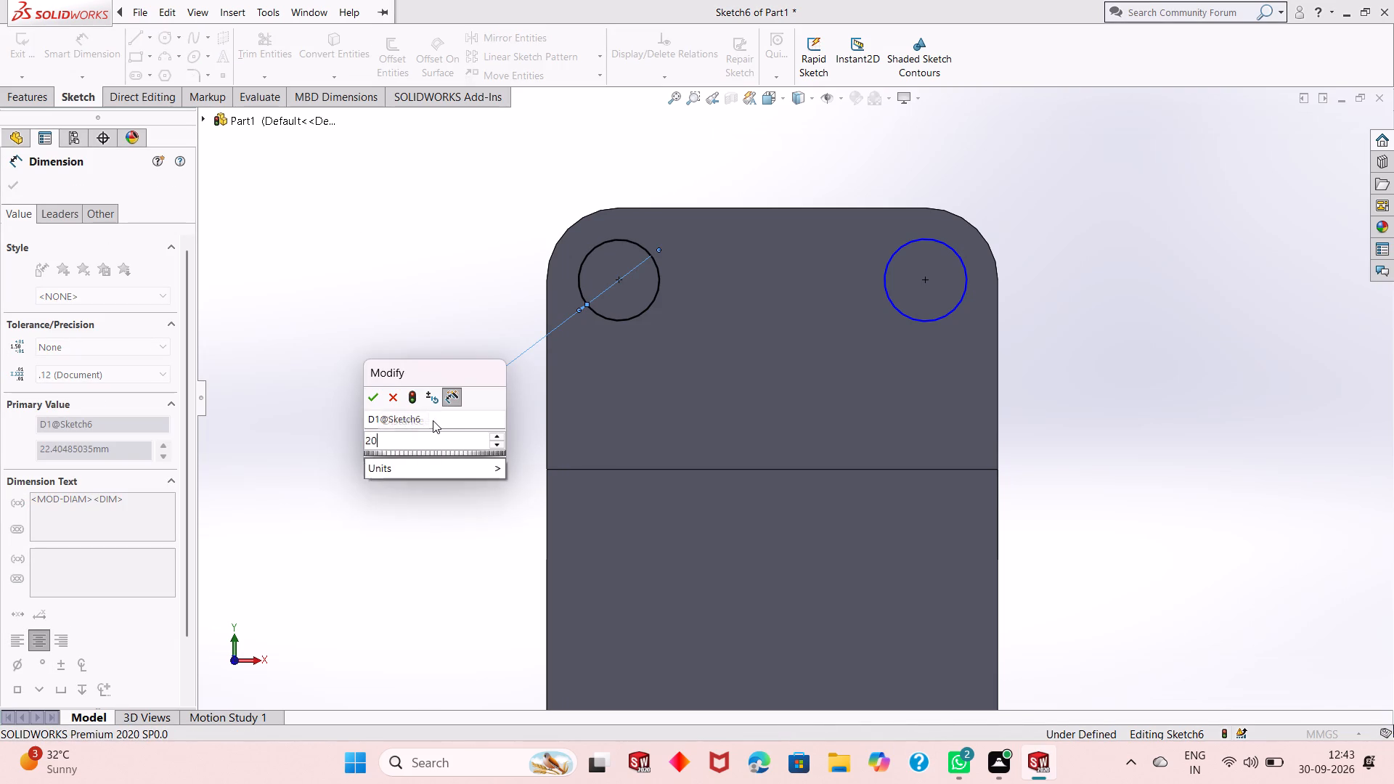
pyautogui.press('Return')
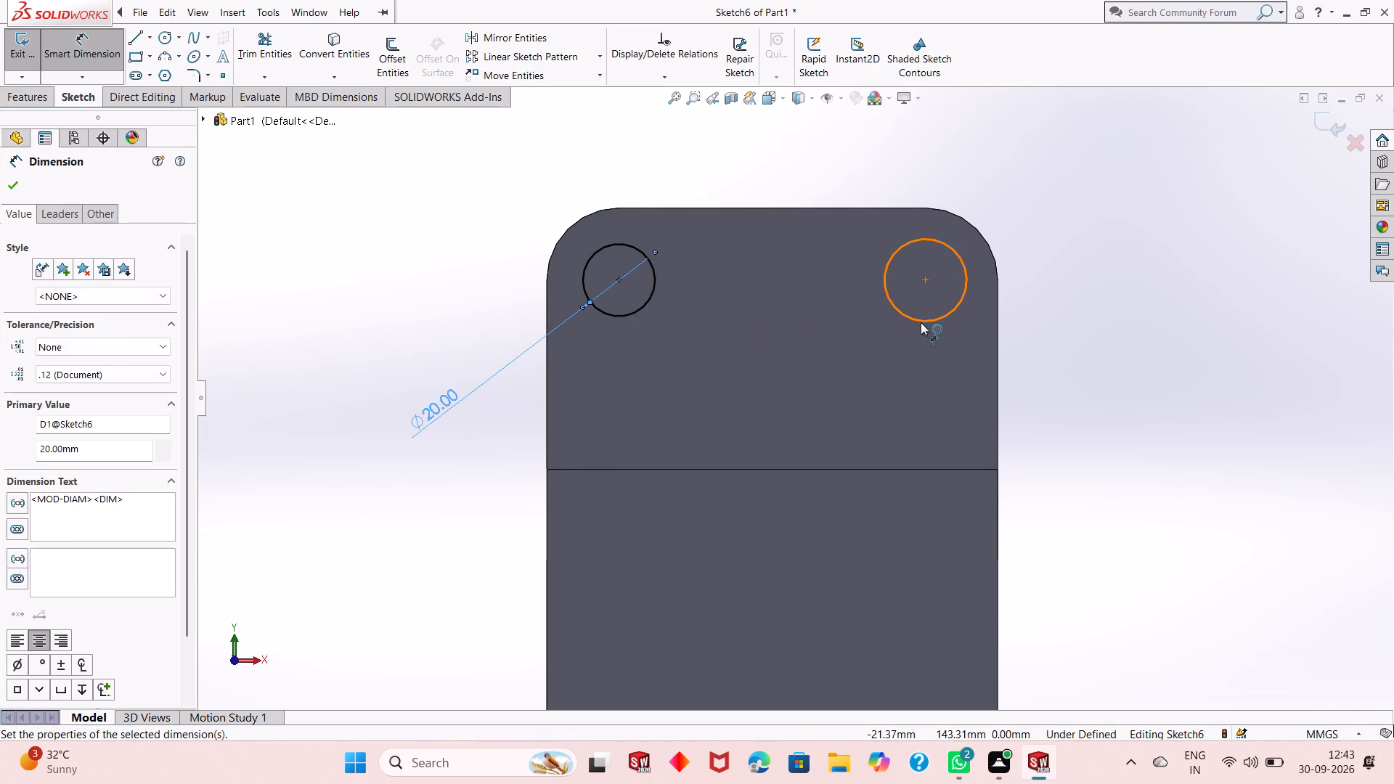
pyautogui.click(921, 322)
pyautogui.click(1094, 438)
pyautogui.write('20')
pyautogui.press('Return')
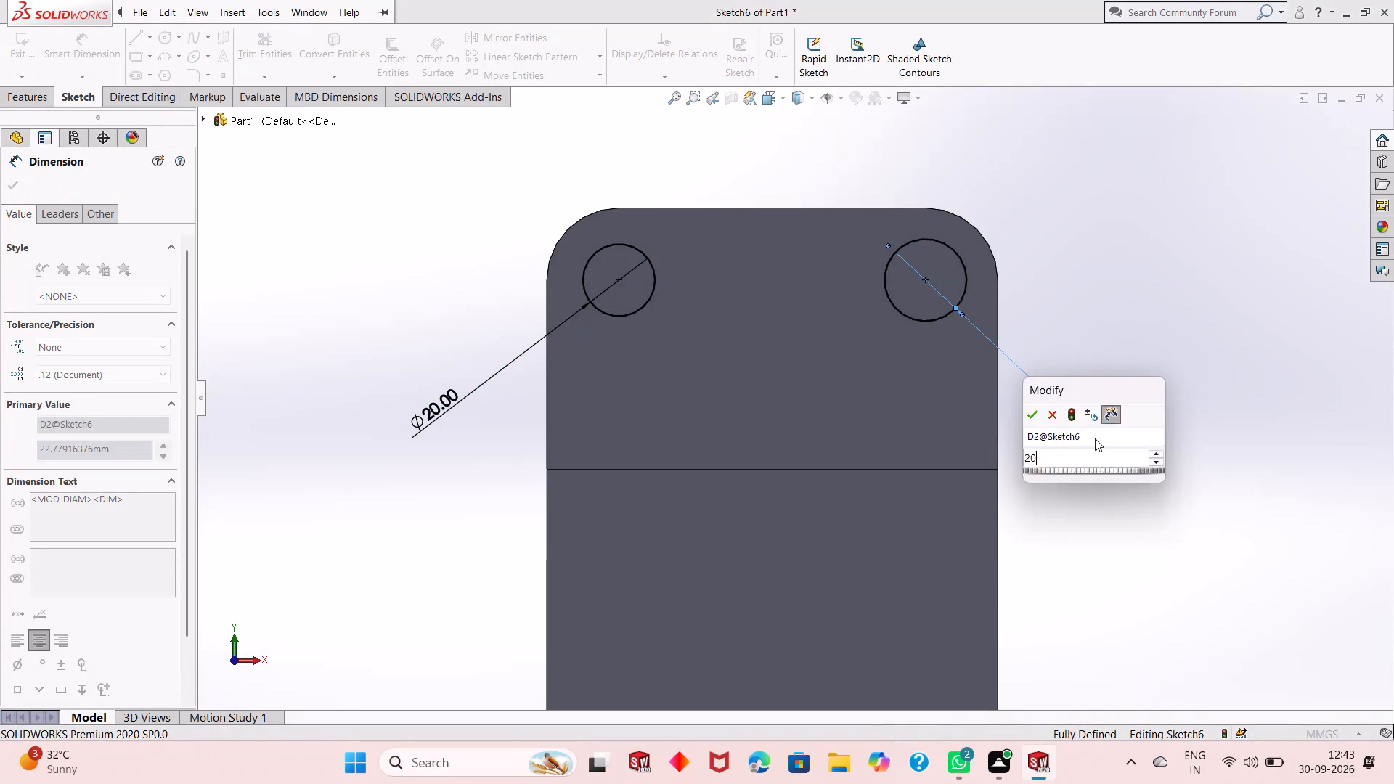
# Cut the two 20 mm circles through the upright with a blind Extruded Cut of 72.5 mm.
pyautogui.rightClick(1076, 242)
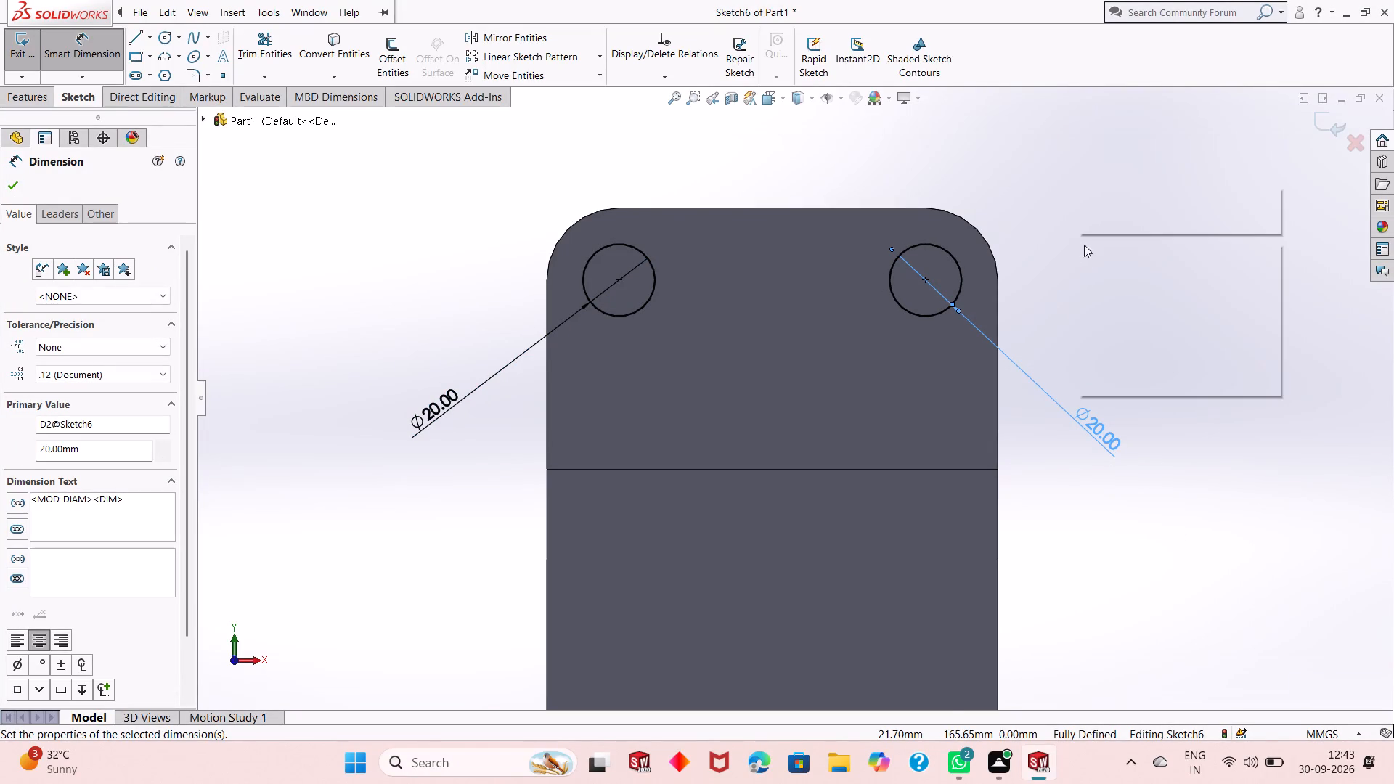
pyautogui.click(1121, 293)
pyautogui.moveTo(1045, 378); pyautogui.dragTo(1042, 384, button='middle')
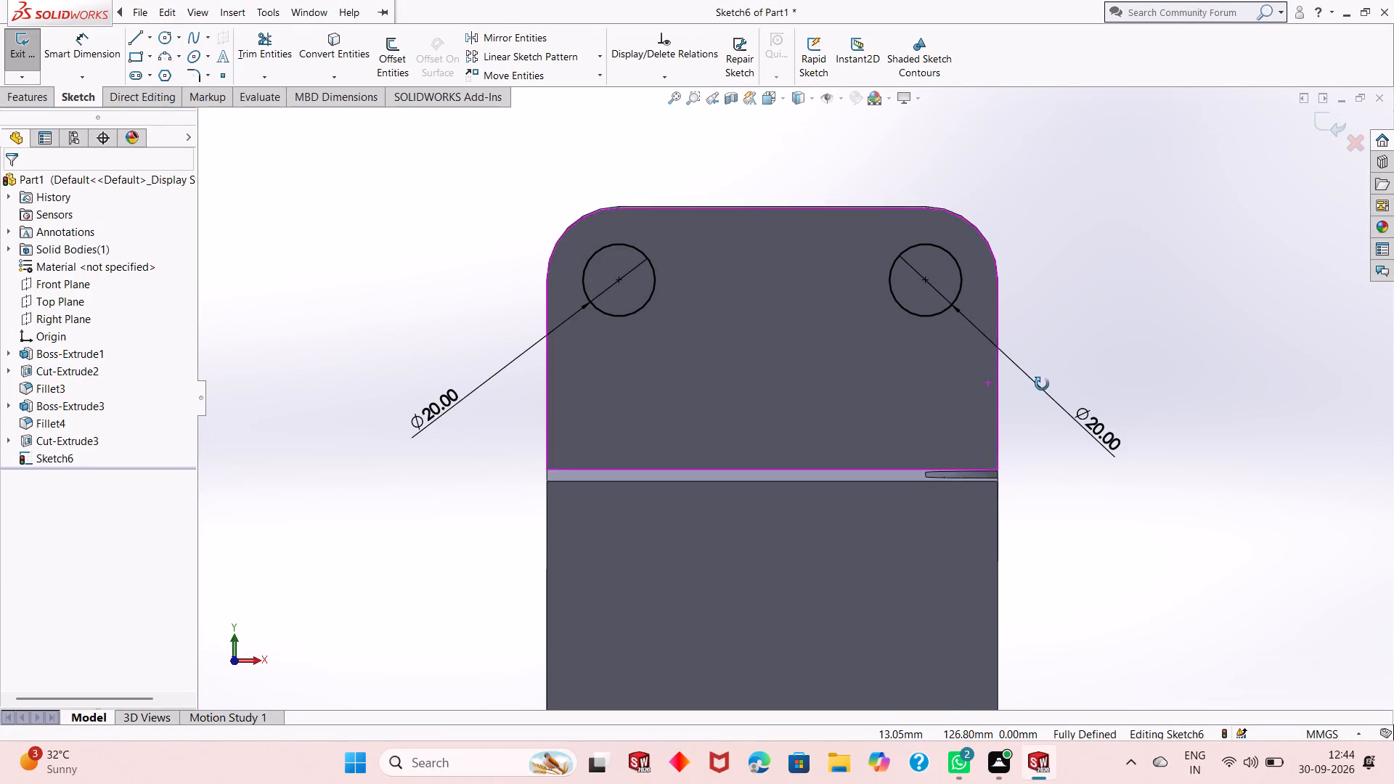
pyautogui.moveTo(1042, 384); pyautogui.dragTo(992, 405, button='middle')
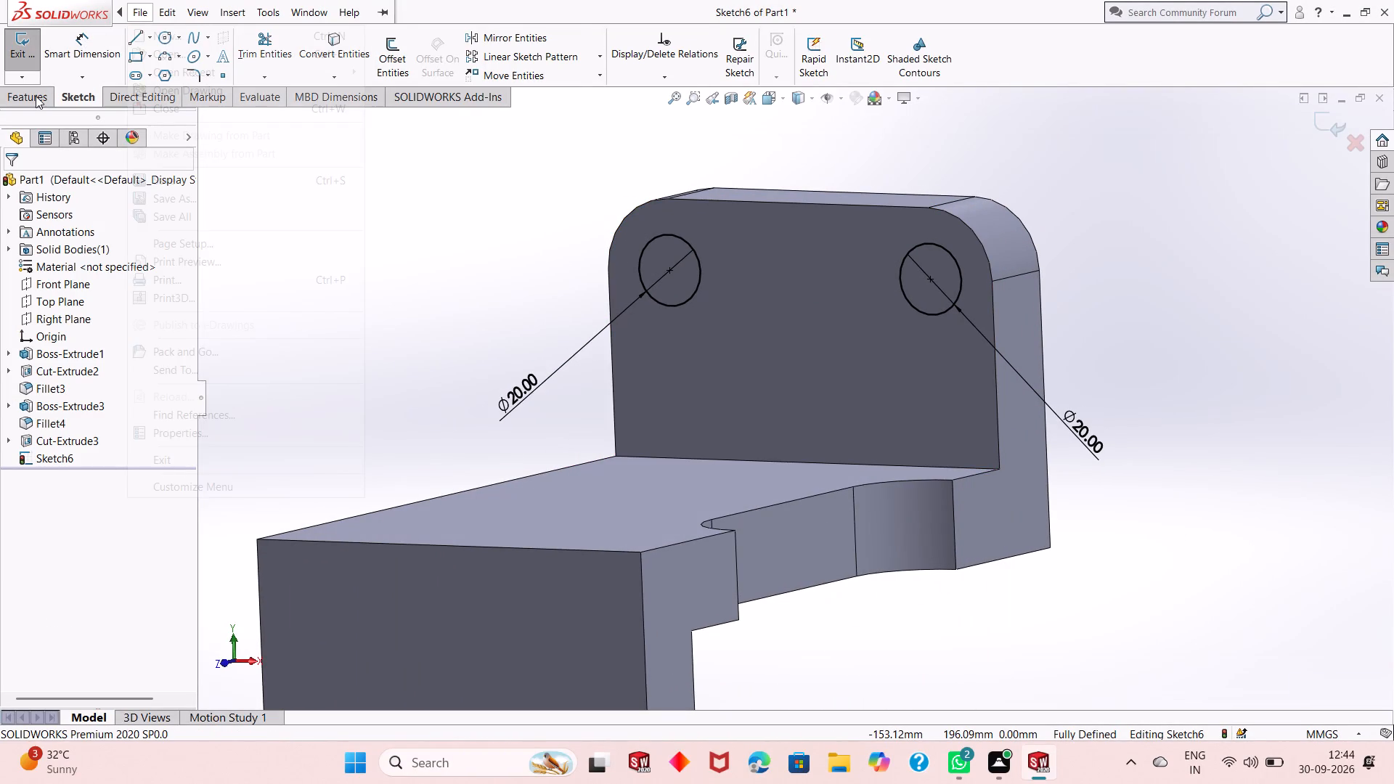
pyautogui.click(35, 97)
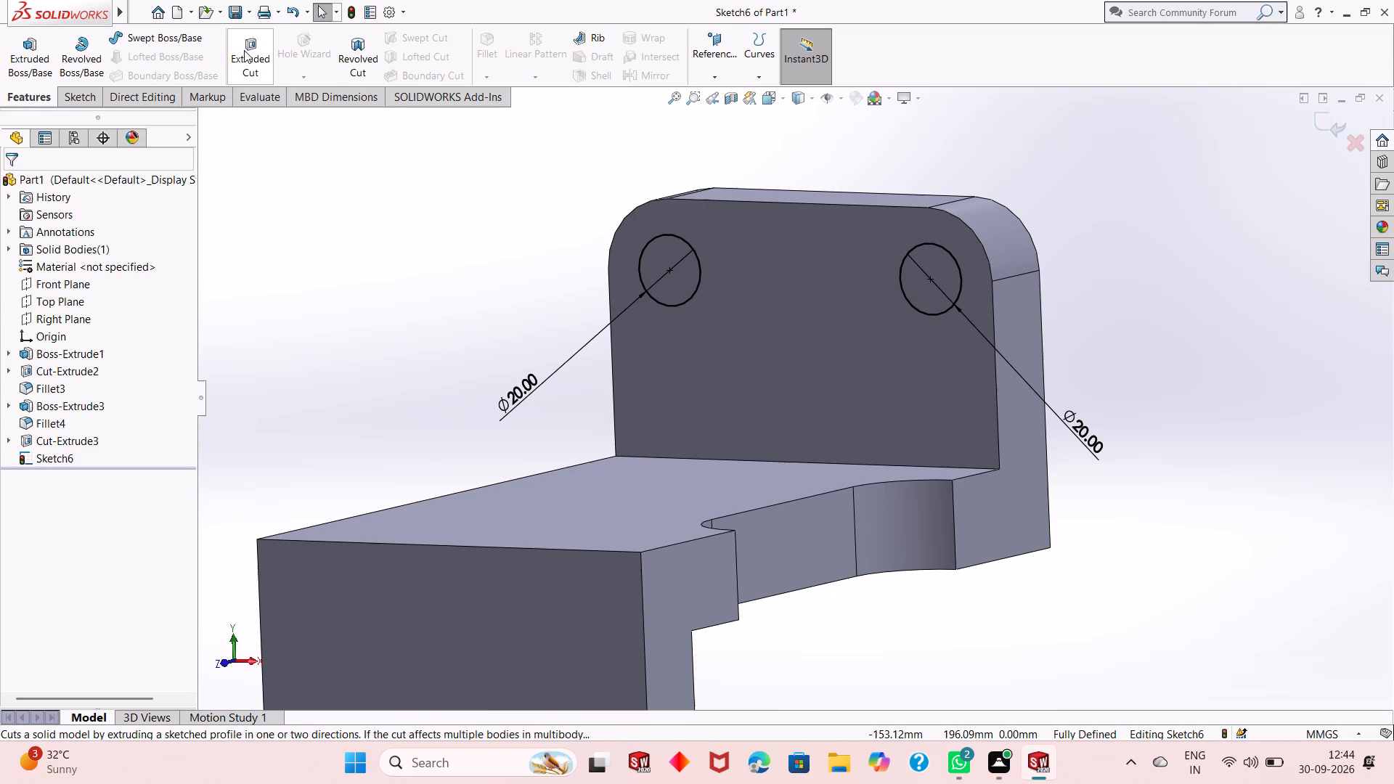
pyautogui.click(244, 50)
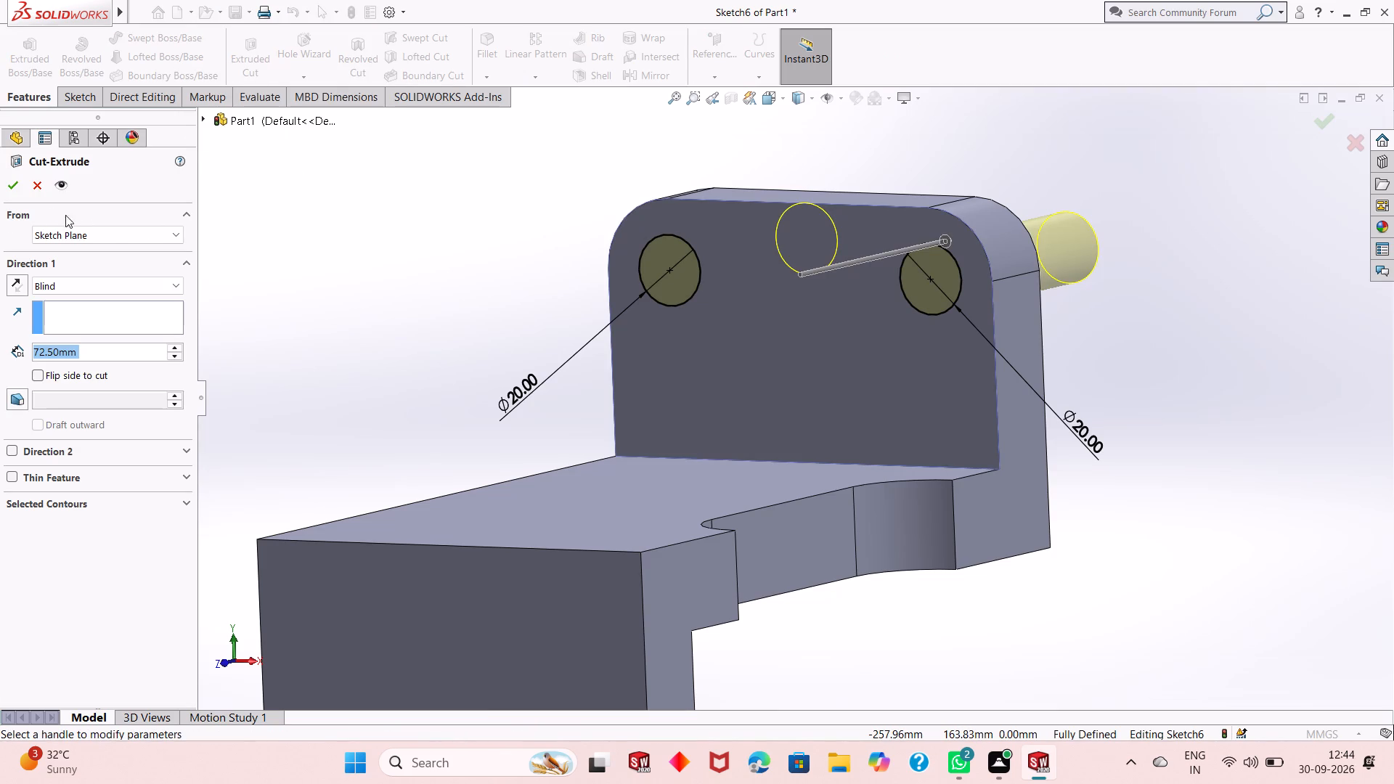
pyautogui.click(10, 186)
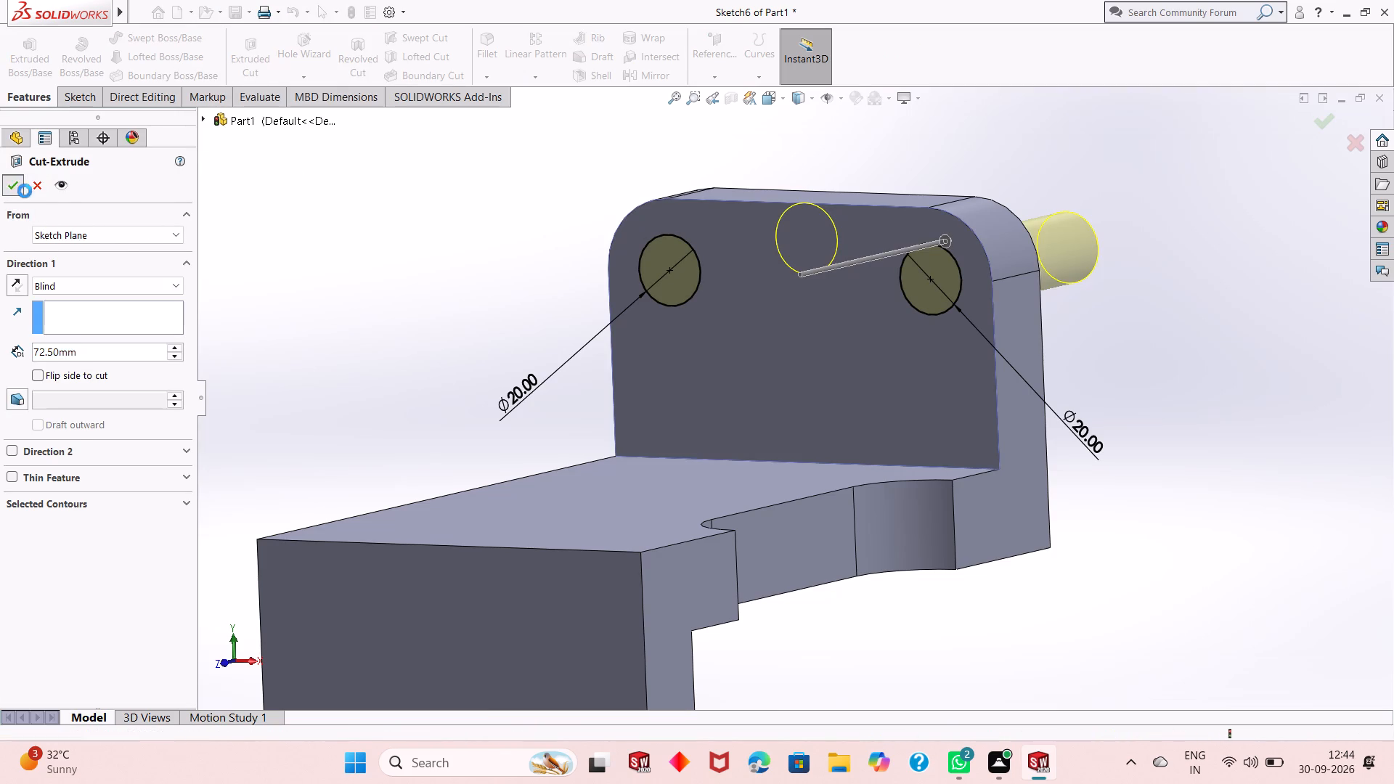
pyautogui.click(459, 289)
# Examine the bracket from several angles and distances, checking the holes in both legs, the rounded corners and the side notch.
pyautogui.scroll(2, 710, 353)
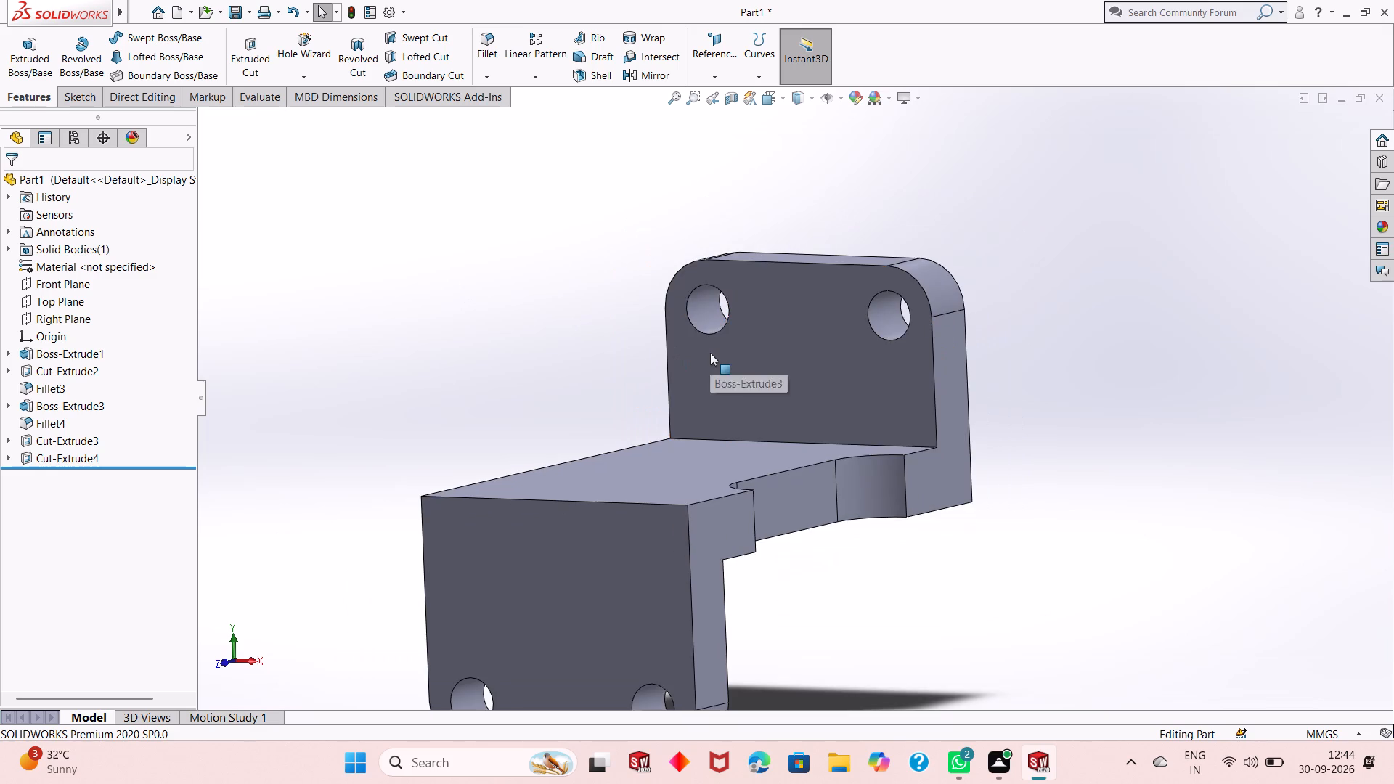
pyautogui.scroll(2, 714, 370)
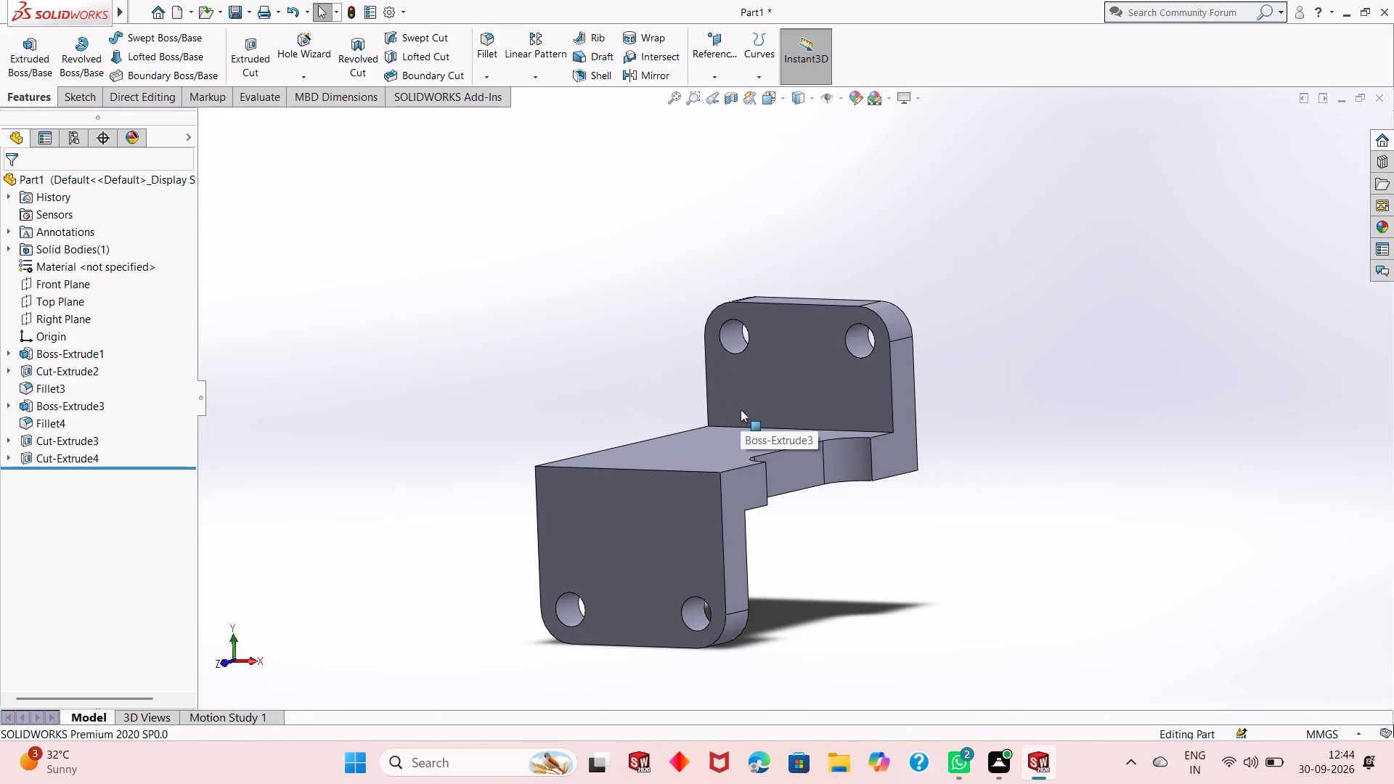
pyautogui.moveTo(863, 562); pyautogui.dragTo(821, 583, button='middle')
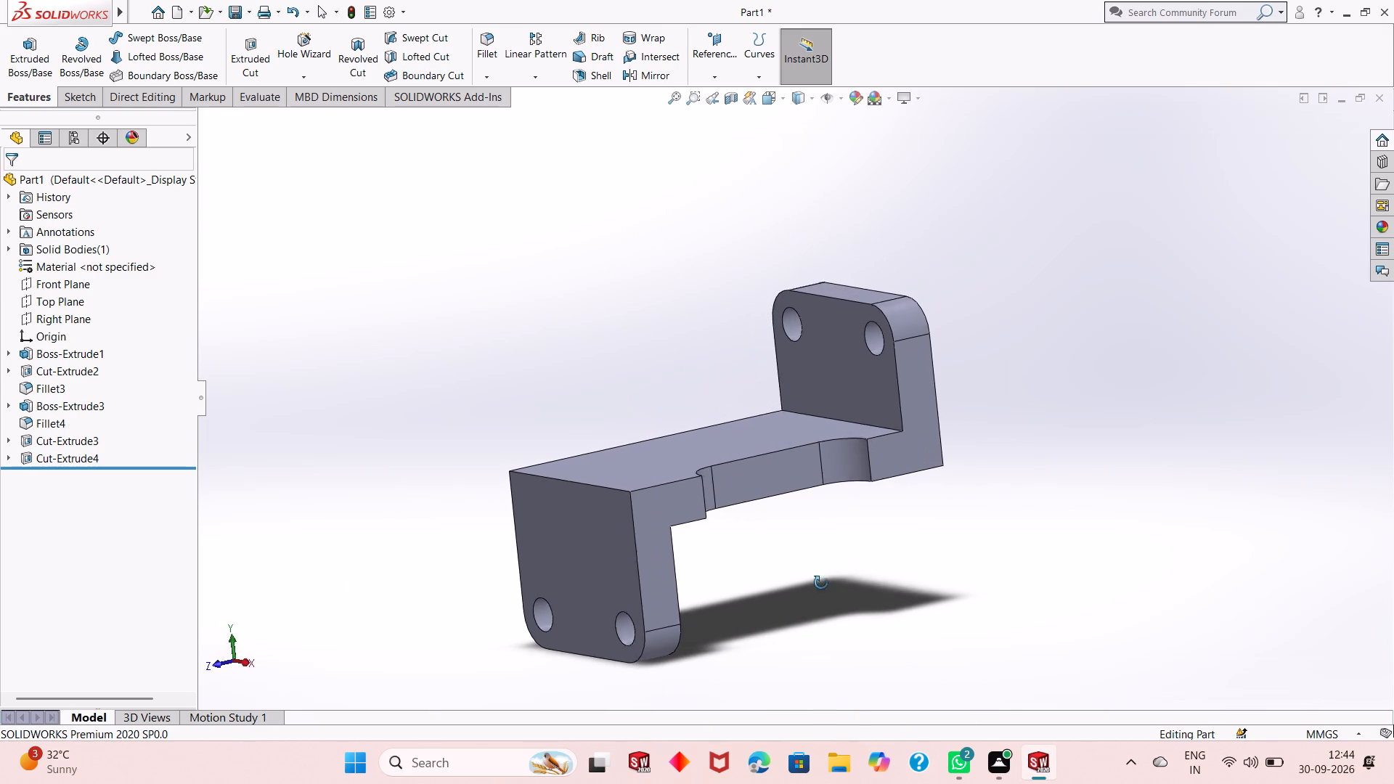
pyautogui.moveTo(821, 583); pyautogui.dragTo(803, 599, button='middle')
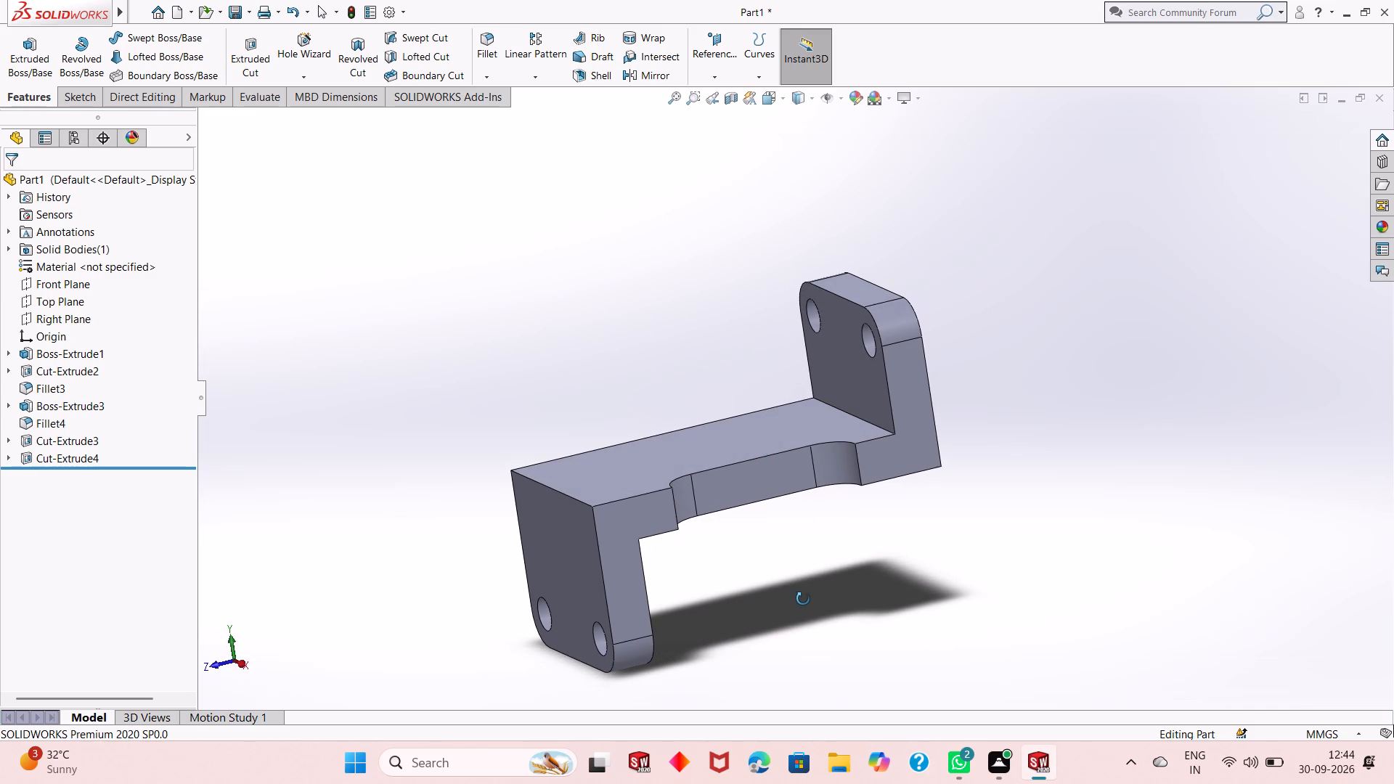
pyautogui.moveTo(803, 599); pyautogui.dragTo(802, 580, button='middle')
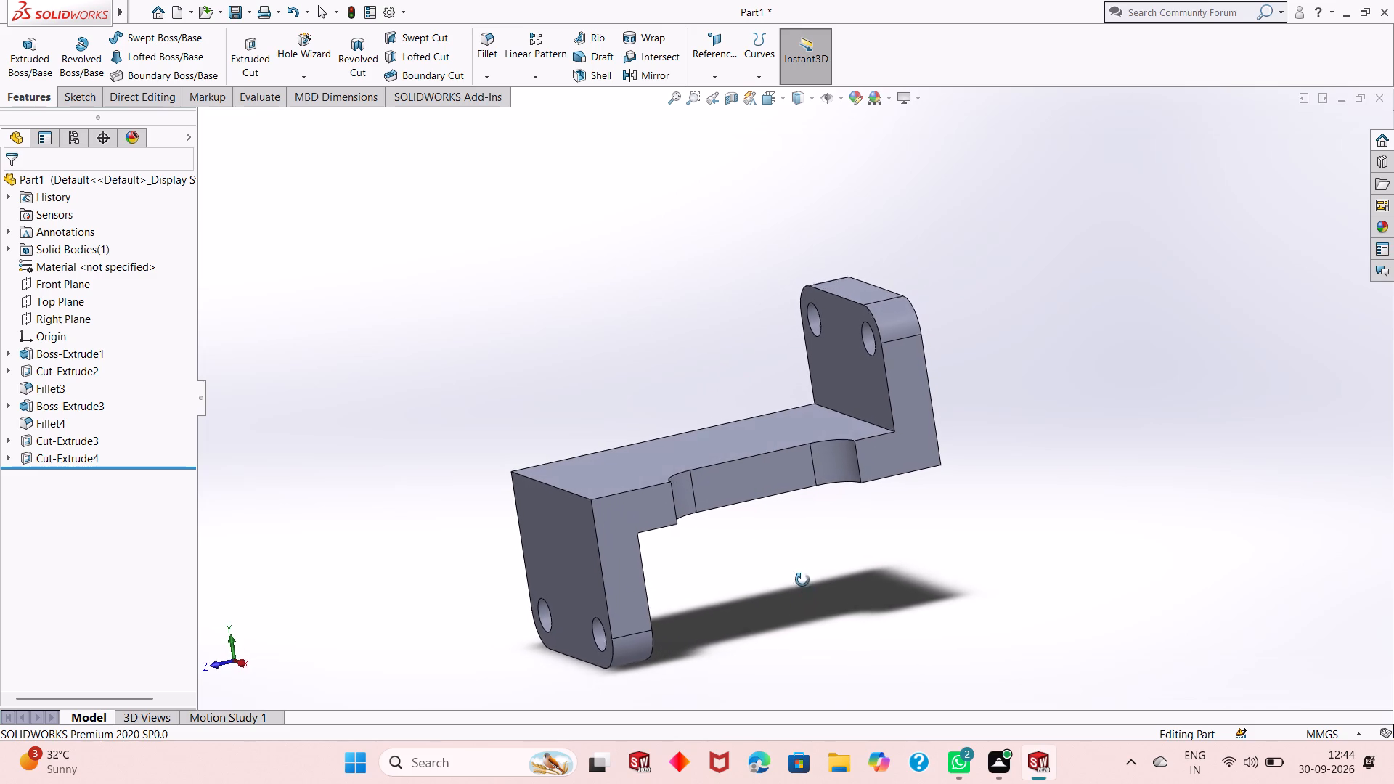
pyautogui.moveTo(802, 580); pyautogui.dragTo(847, 550, button='middle')
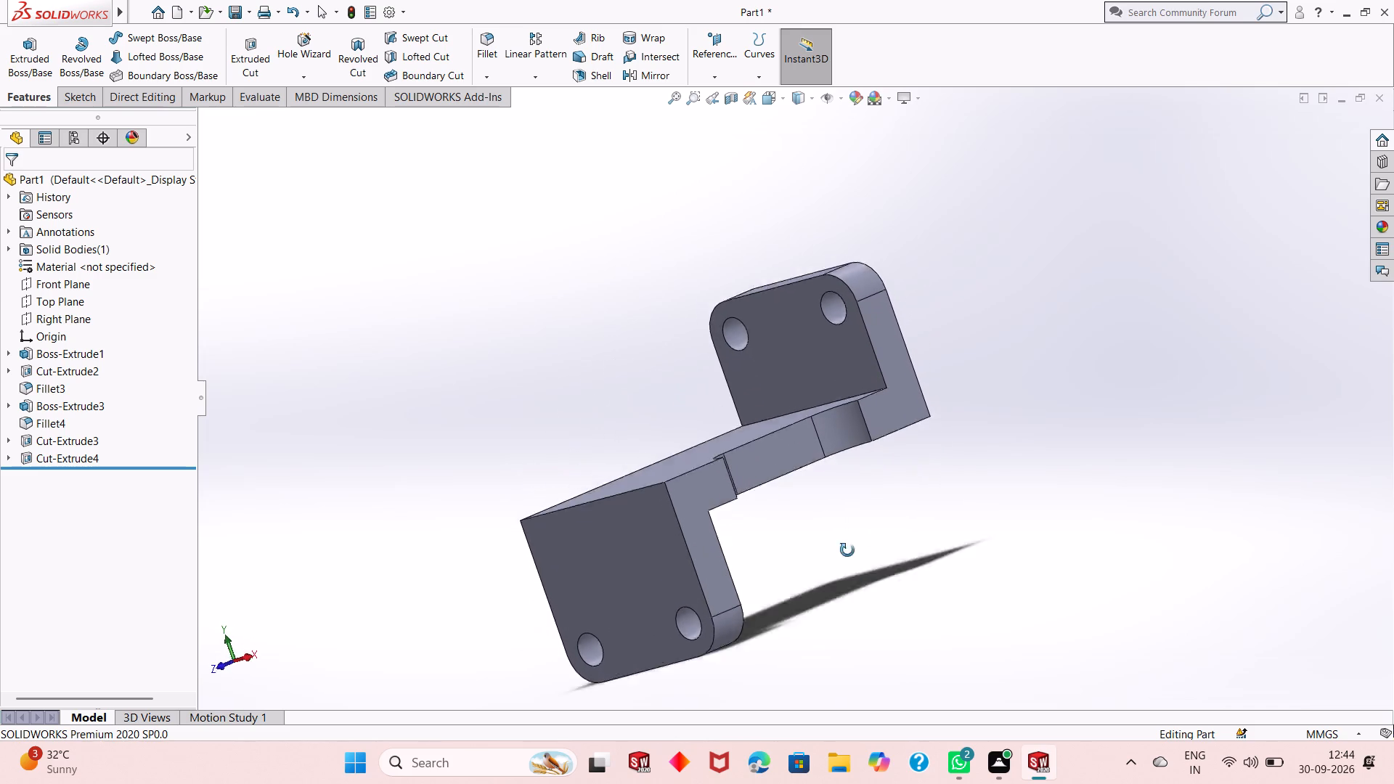
pyautogui.moveTo(847, 550); pyautogui.dragTo(854, 570, button='middle')
pyautogui.moveTo(816, 444); pyautogui.dragTo(850, 544, button='middle')
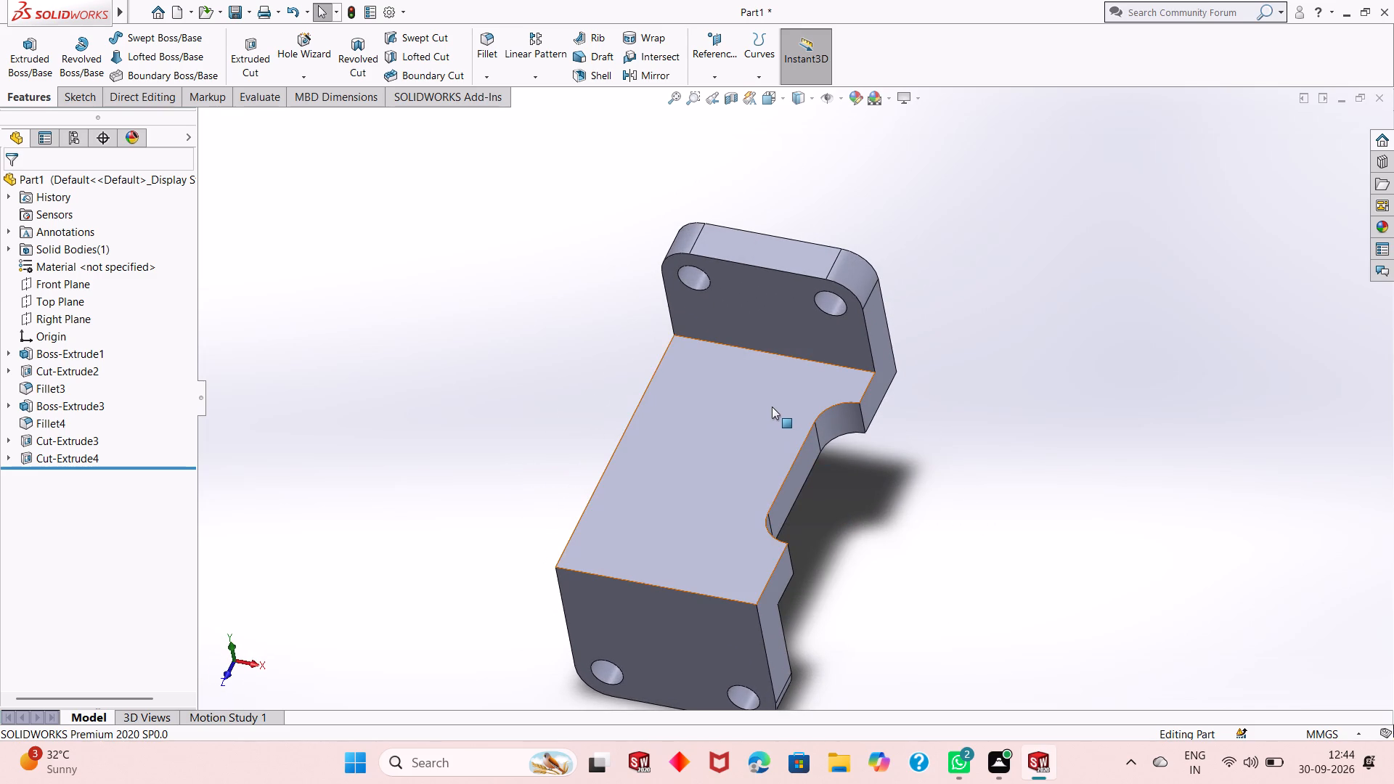
pyautogui.scroll(-1, 764, 351)
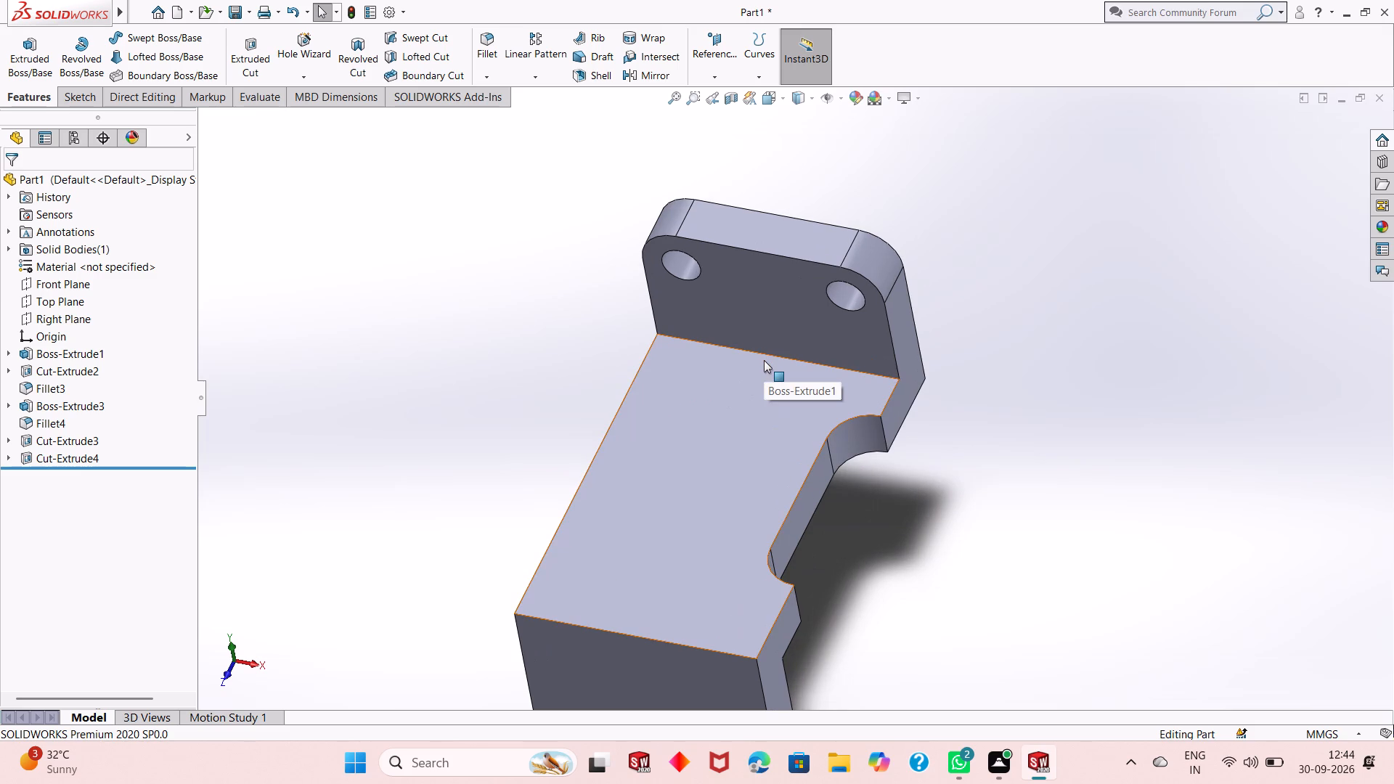
pyautogui.scroll(1, 744, 483)
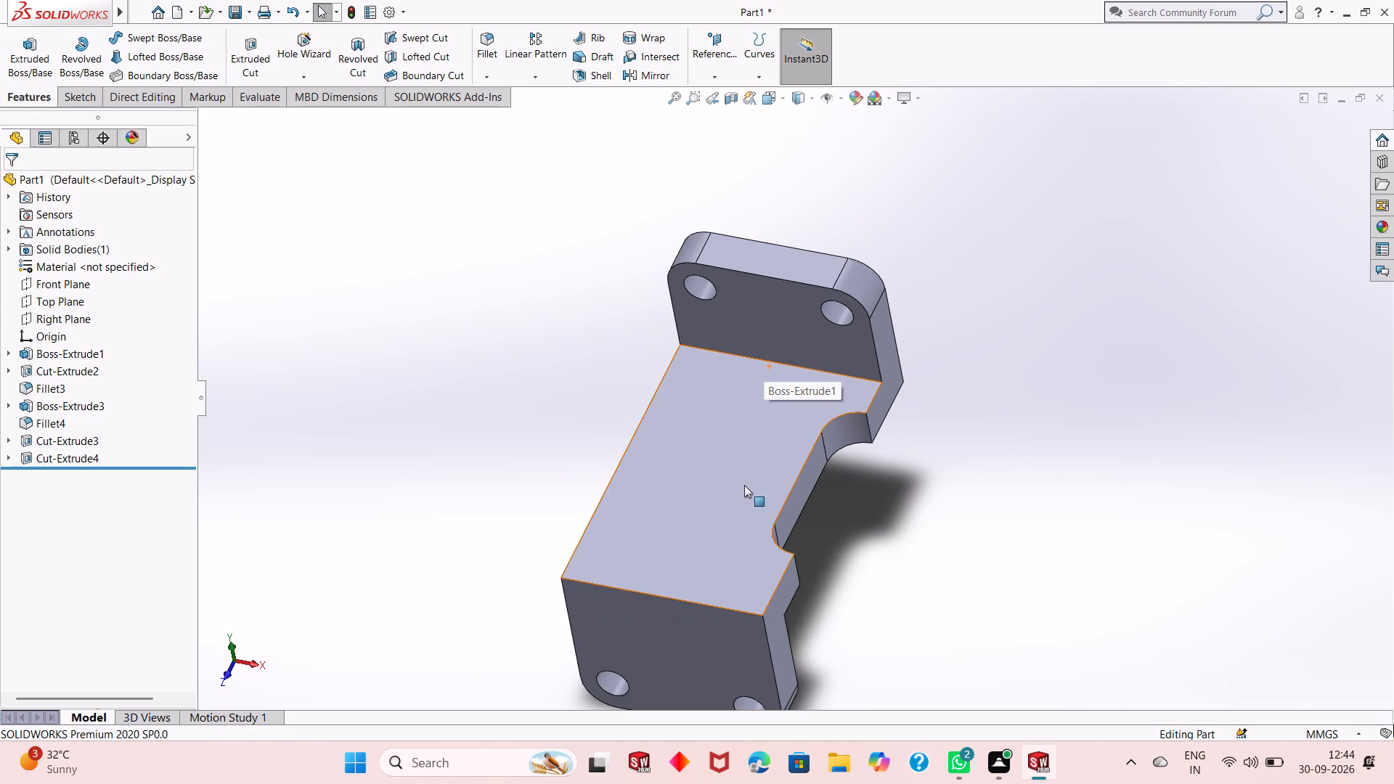
pyautogui.moveTo(714, 520); pyautogui.dragTo(712, 417, button='middle')
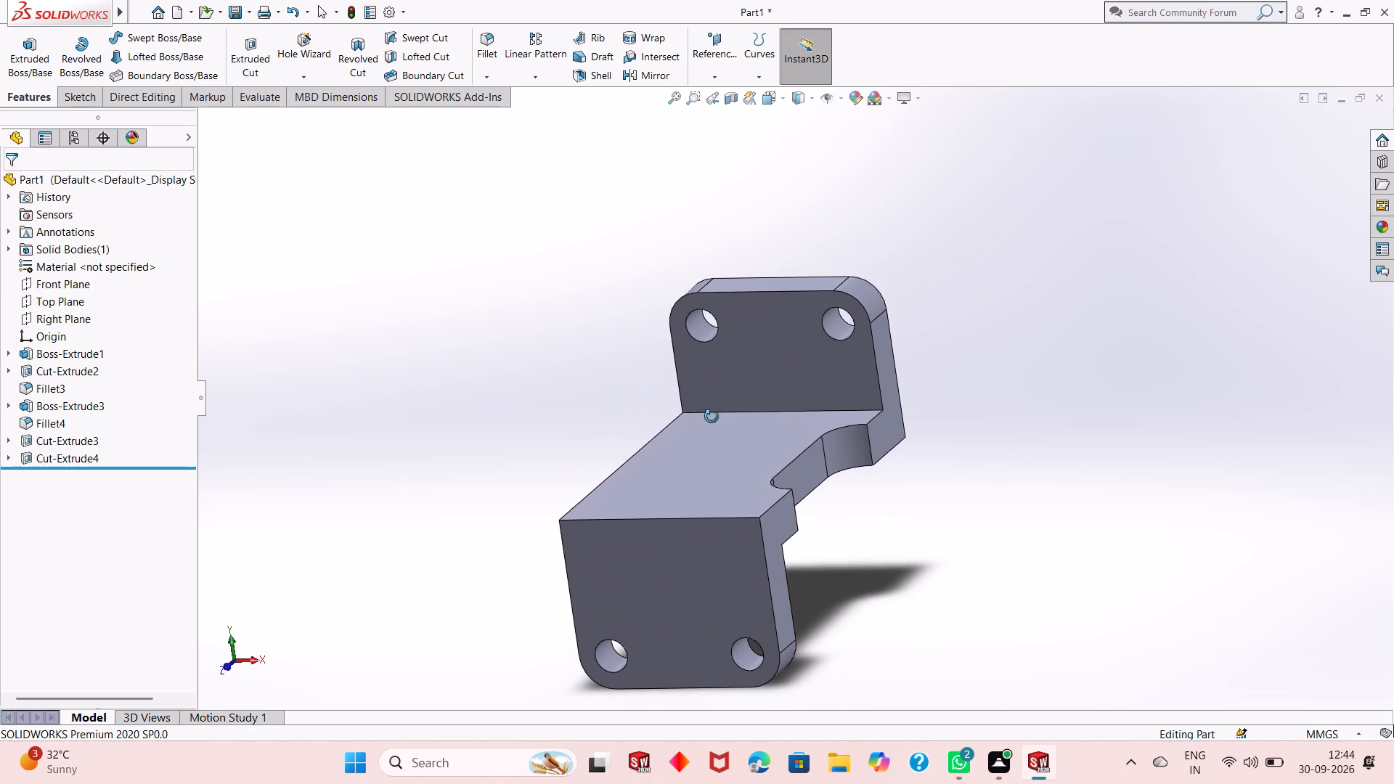
pyautogui.moveTo(712, 417); pyautogui.dragTo(667, 449, button='middle')
pyautogui.scroll(-5, 820, 338)
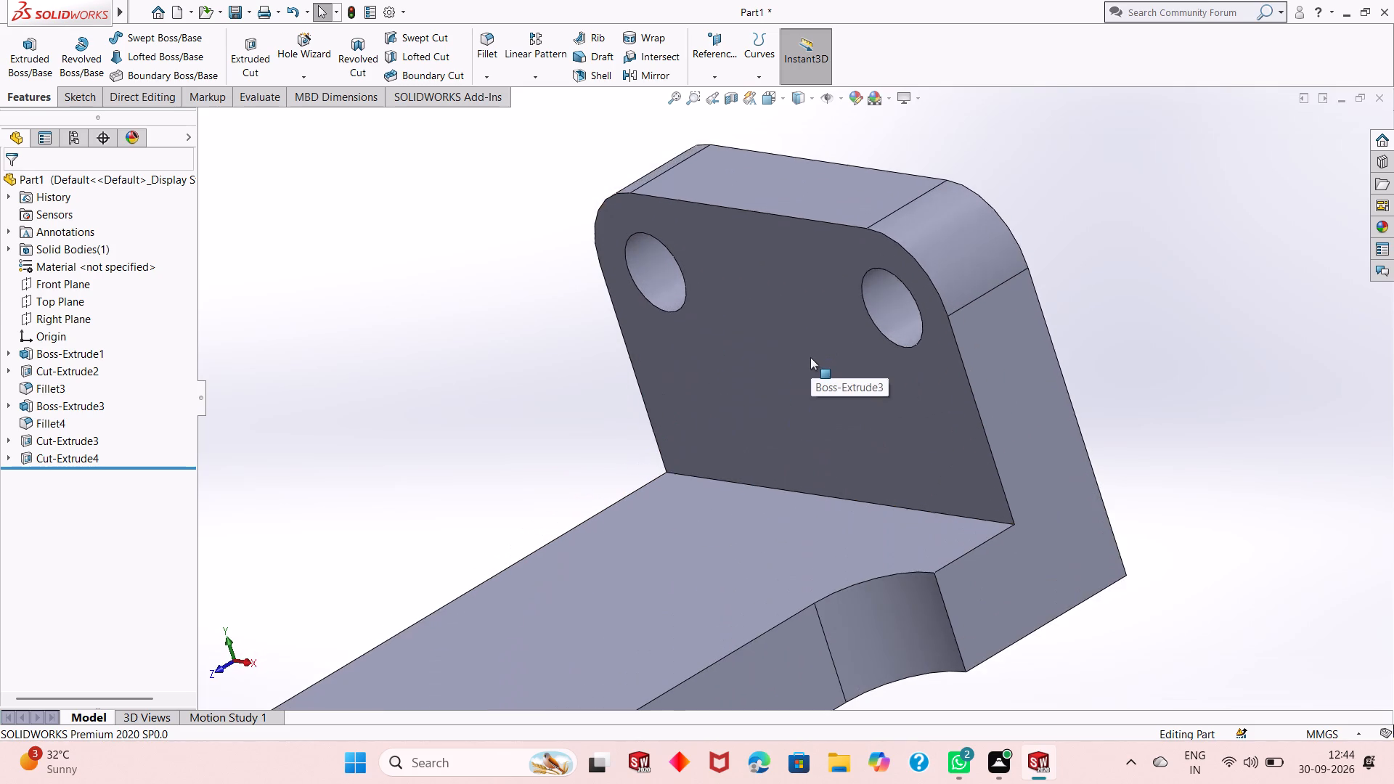
pyautogui.scroll(8, 809, 359)
pyautogui.scroll(-2, 754, 419)
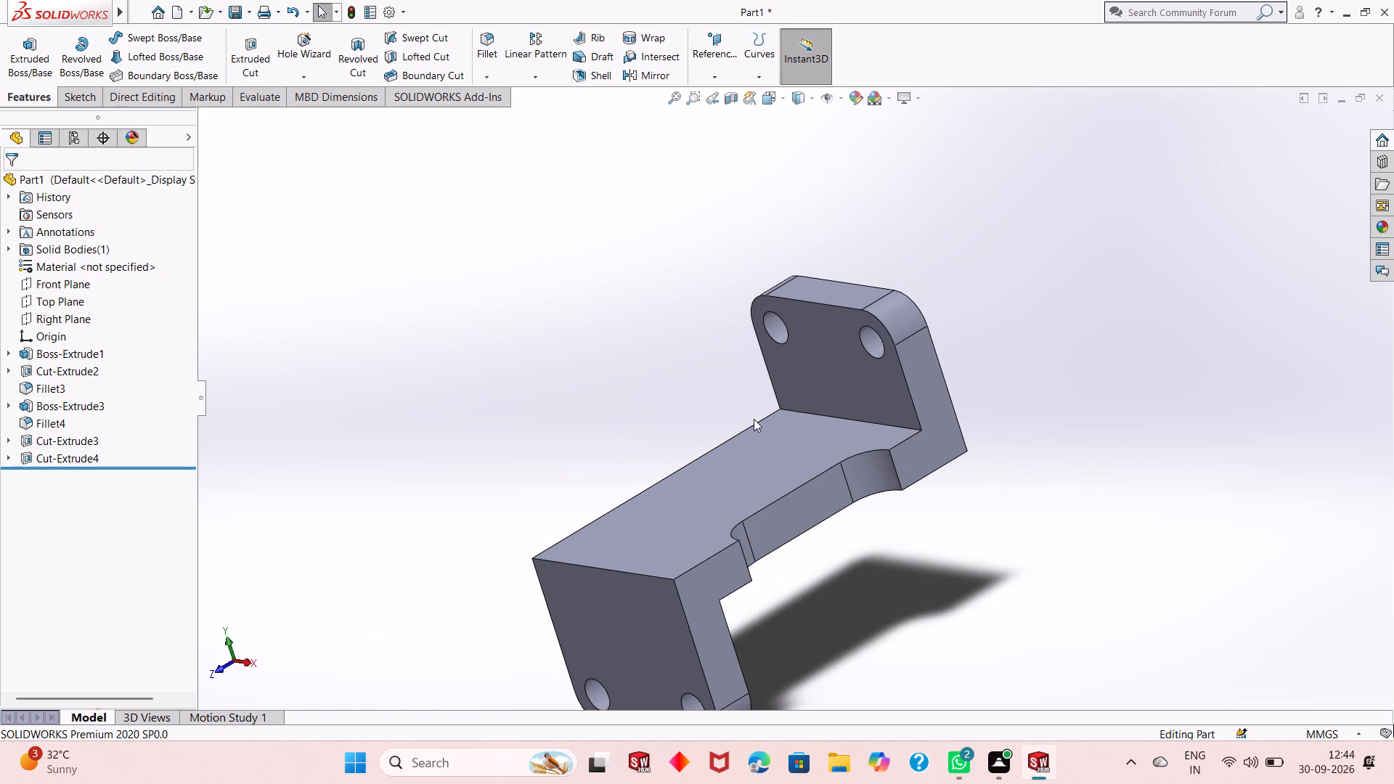
pyautogui.scroll(-1, 754, 419)
pyautogui.scroll(-2, 872, 311)
pyautogui.scroll(-3, 813, 400)
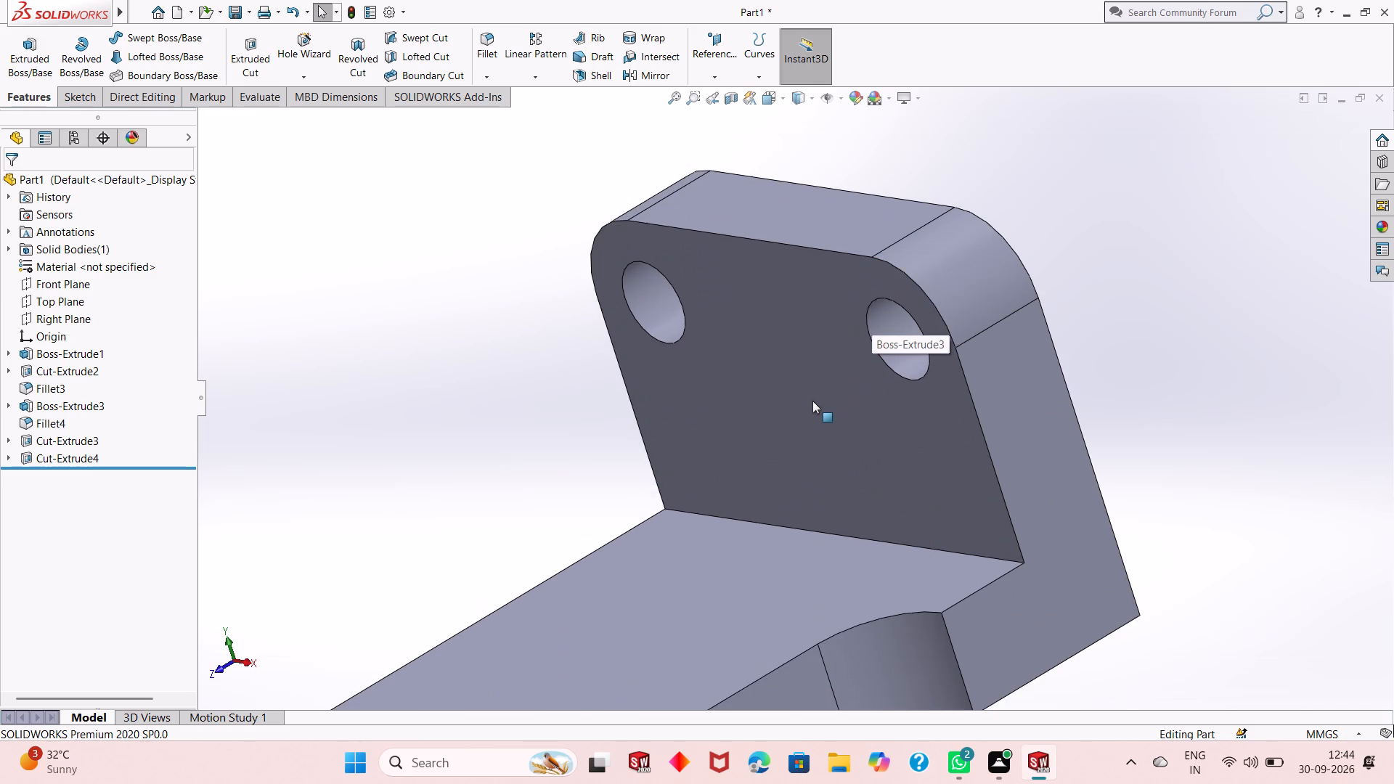
pyautogui.scroll(-1, 812, 401)
pyautogui.scroll(1, 812, 401)
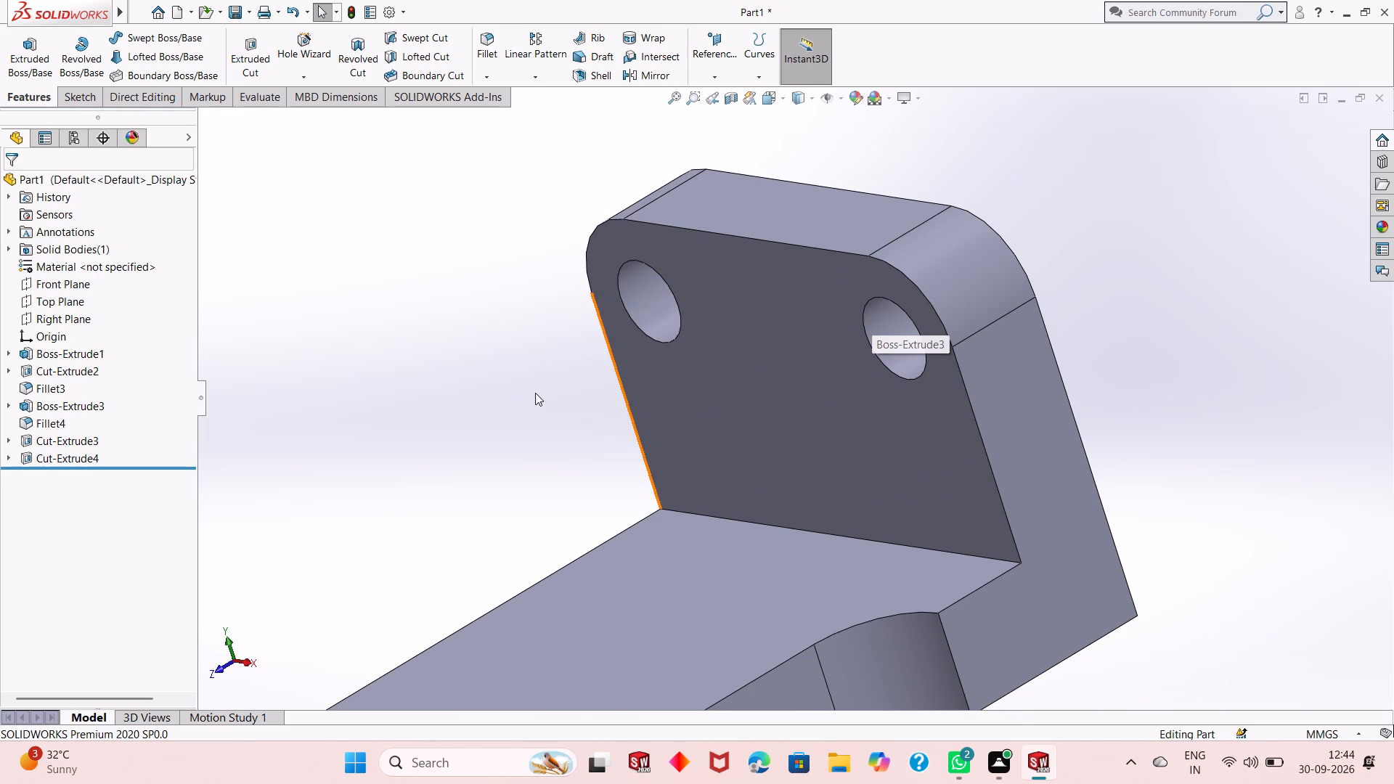
pyautogui.scroll(-1, 785, 286)
pyautogui.scroll(12, 791, 302)
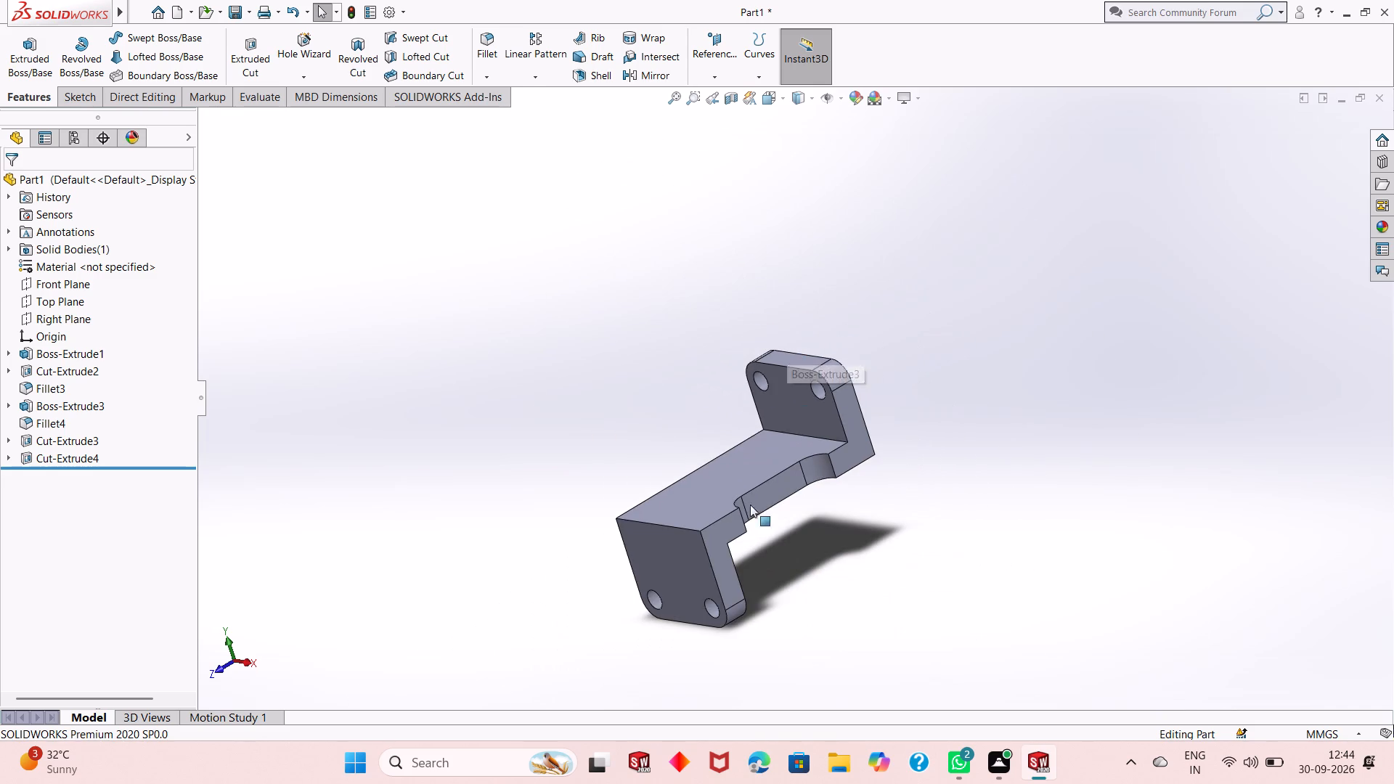
pyautogui.scroll(-2, 685, 567)
pyautogui.scroll(-2, 736, 506)
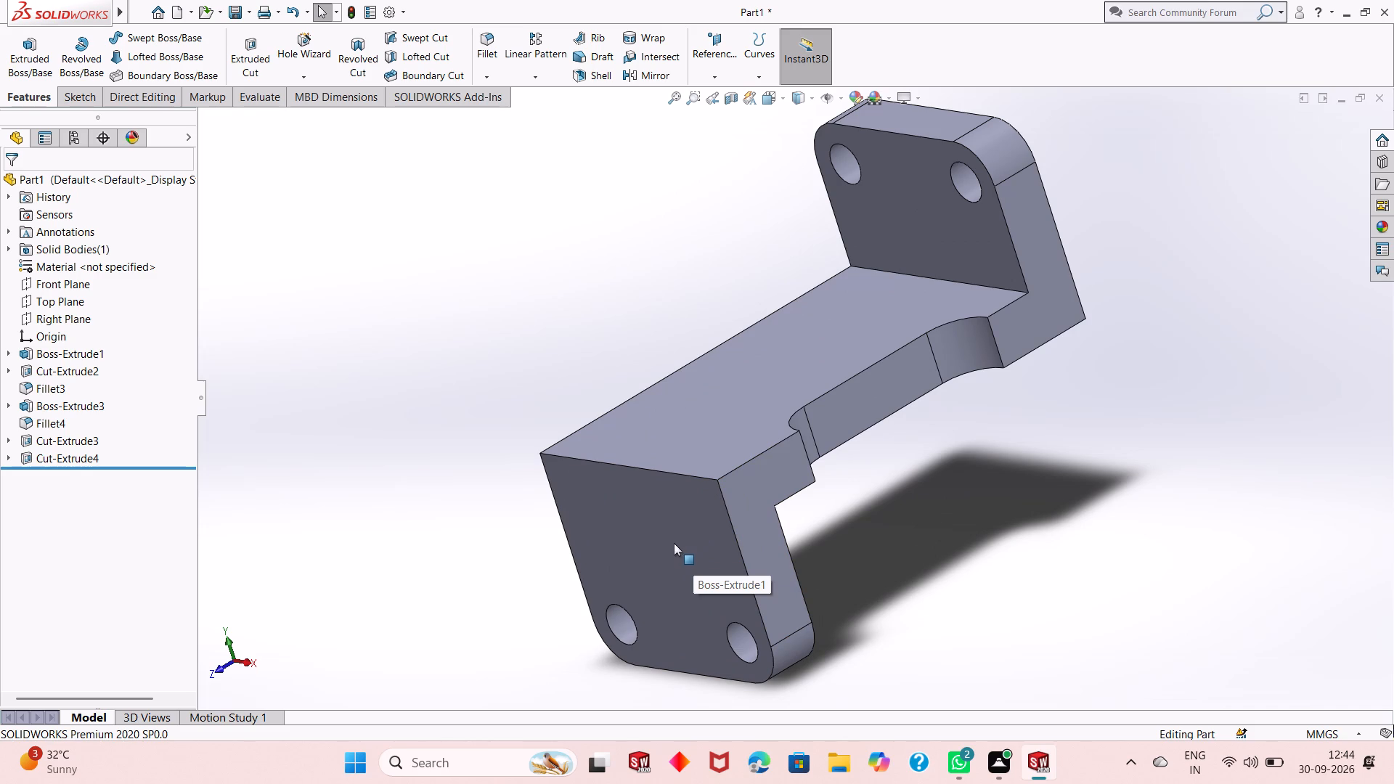
pyautogui.scroll(3, 673, 550)
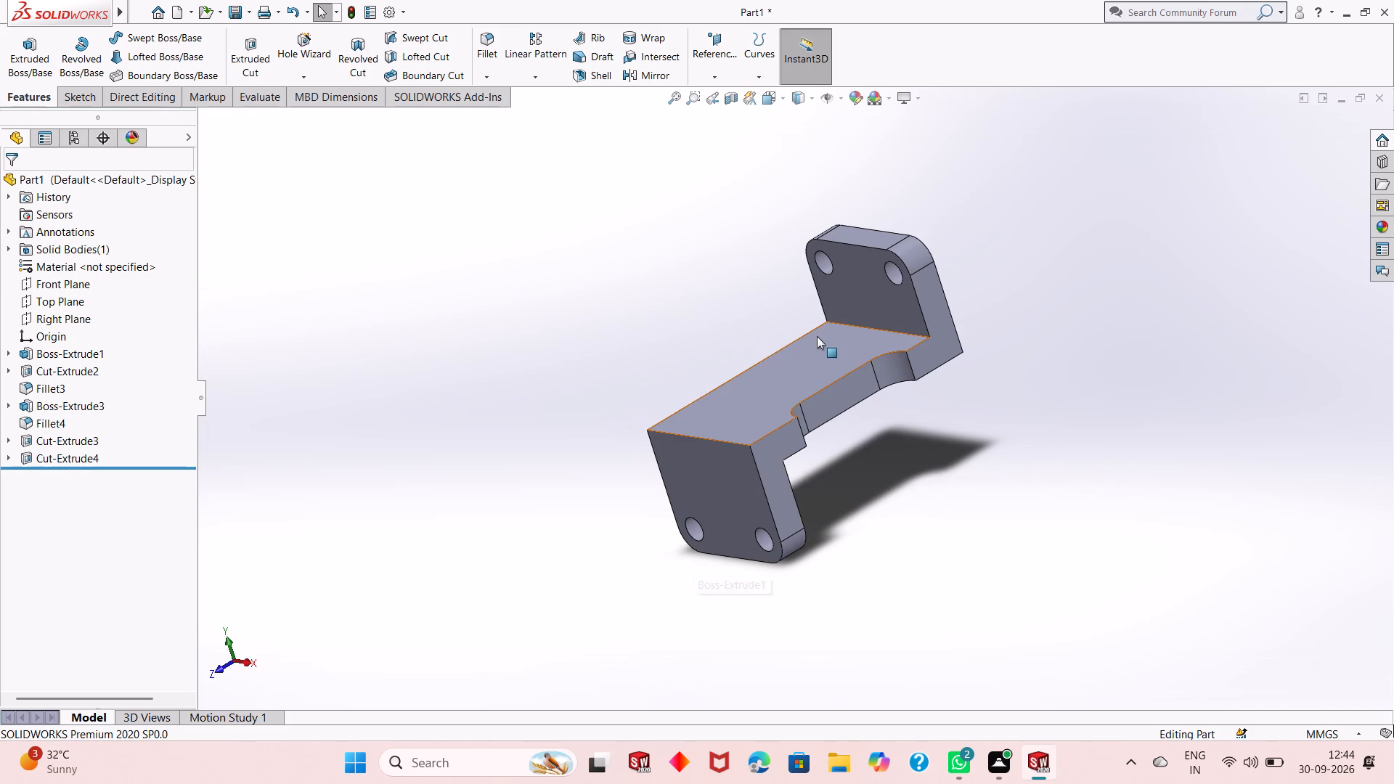
pyautogui.scroll(-2, 842, 321)
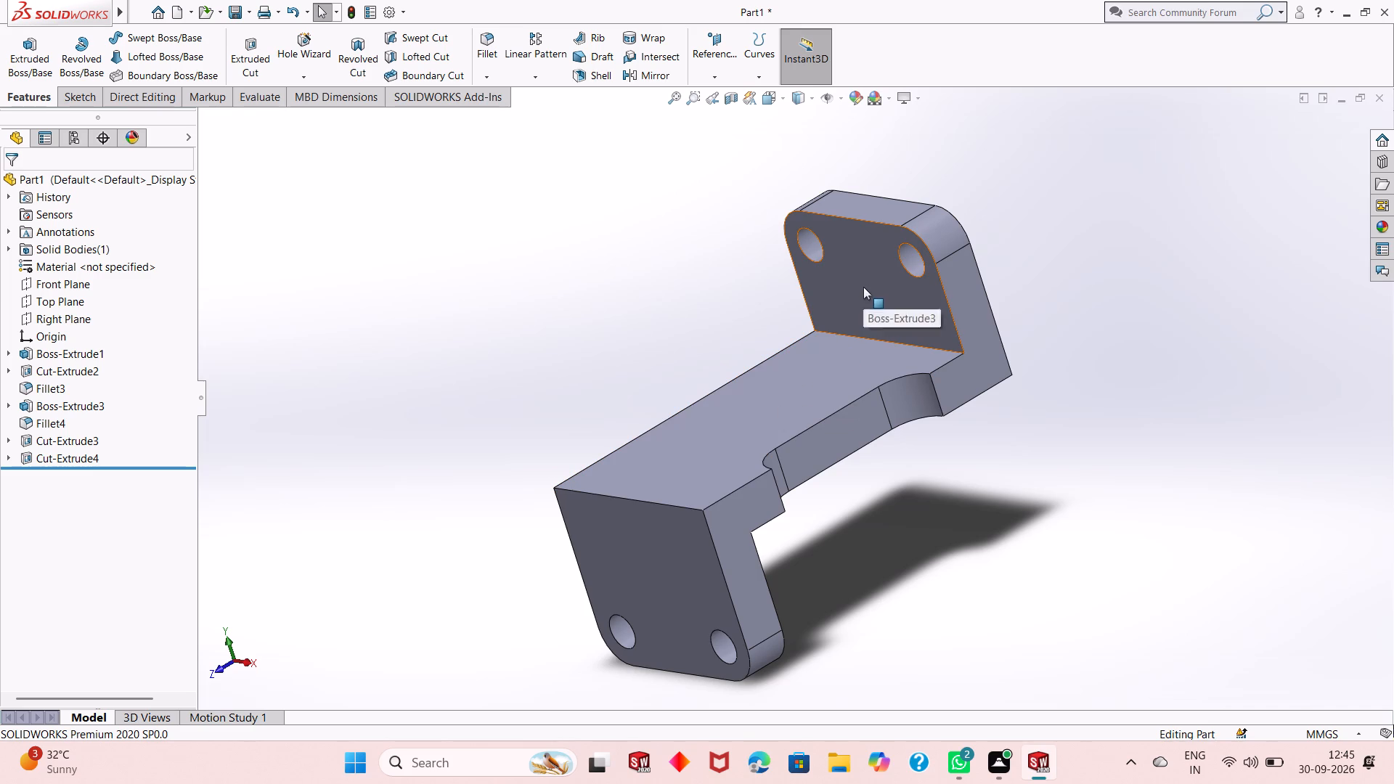
# Open a new sketch on the body's notched side face, beside the downward leg, and view it face-on.
pyautogui.moveTo(730, 342); pyautogui.dragTo(735, 343, button='middle')
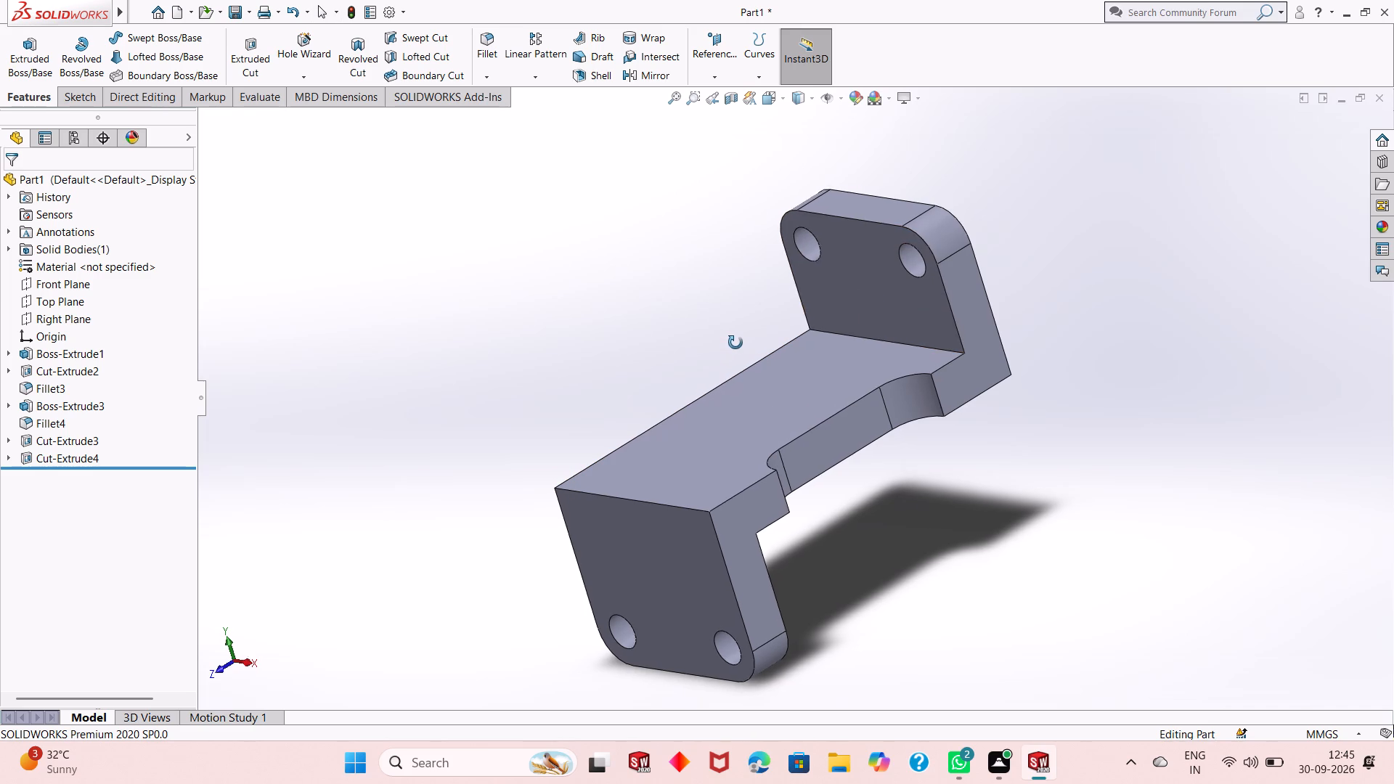
pyautogui.moveTo(735, 343); pyautogui.dragTo(746, 329, button='middle')
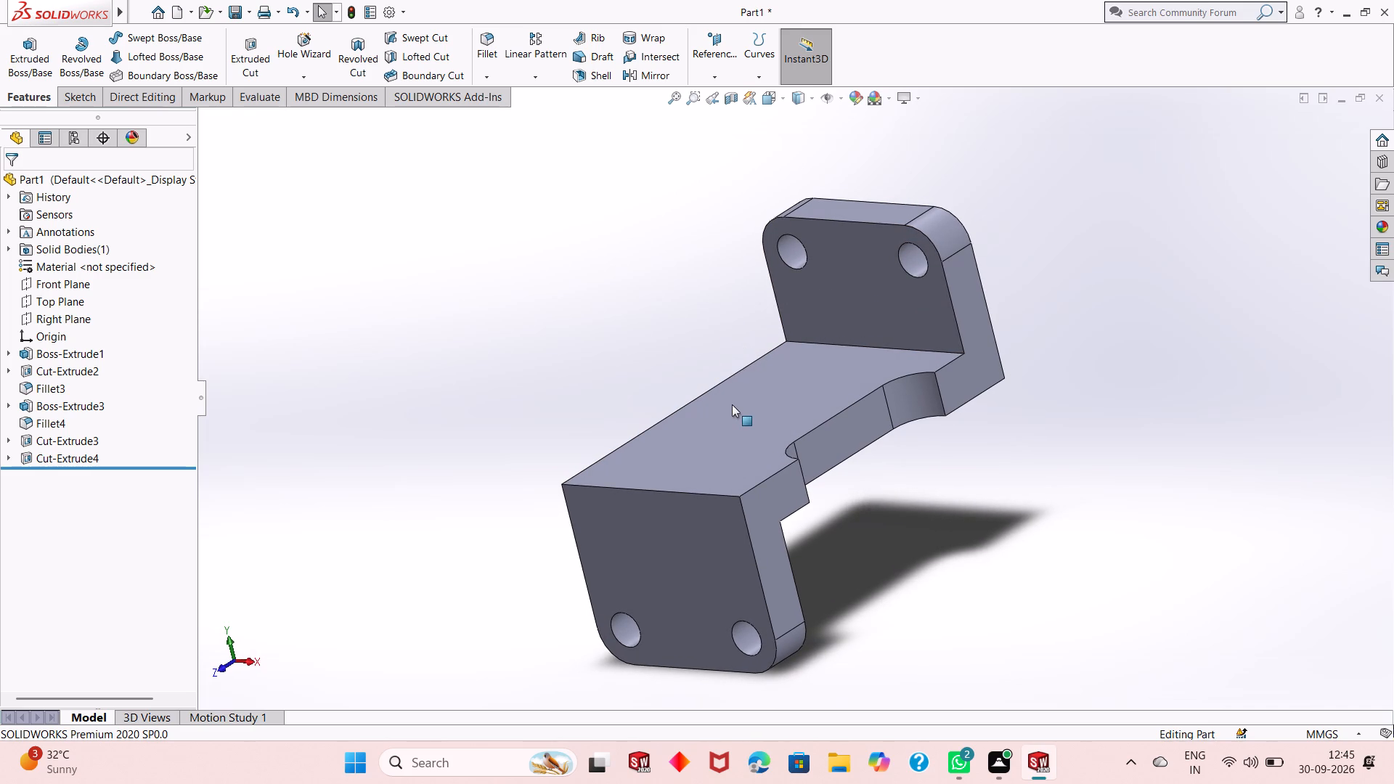
pyautogui.click(781, 478)
pyautogui.click(846, 438)
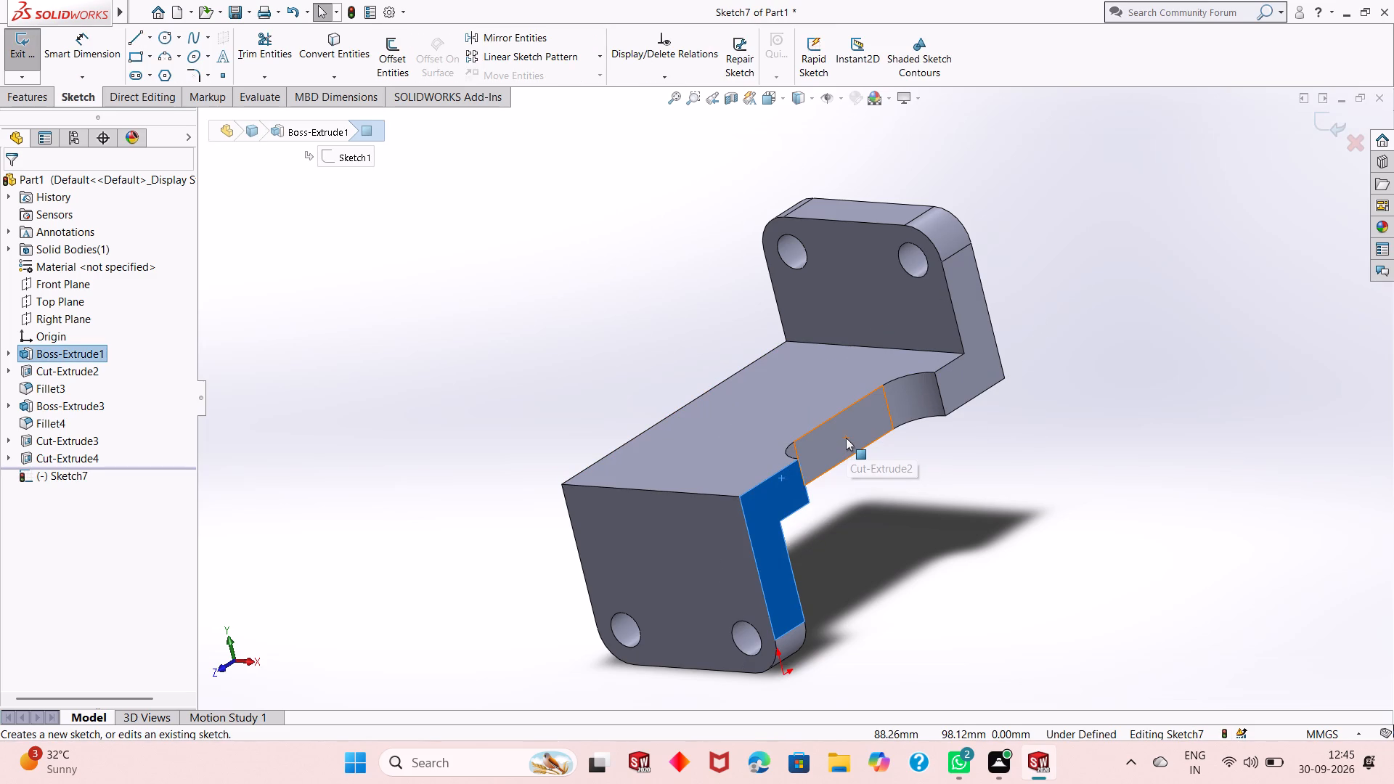
pyautogui.hotkey('ctrl', '8')
pyautogui.press('Escape')
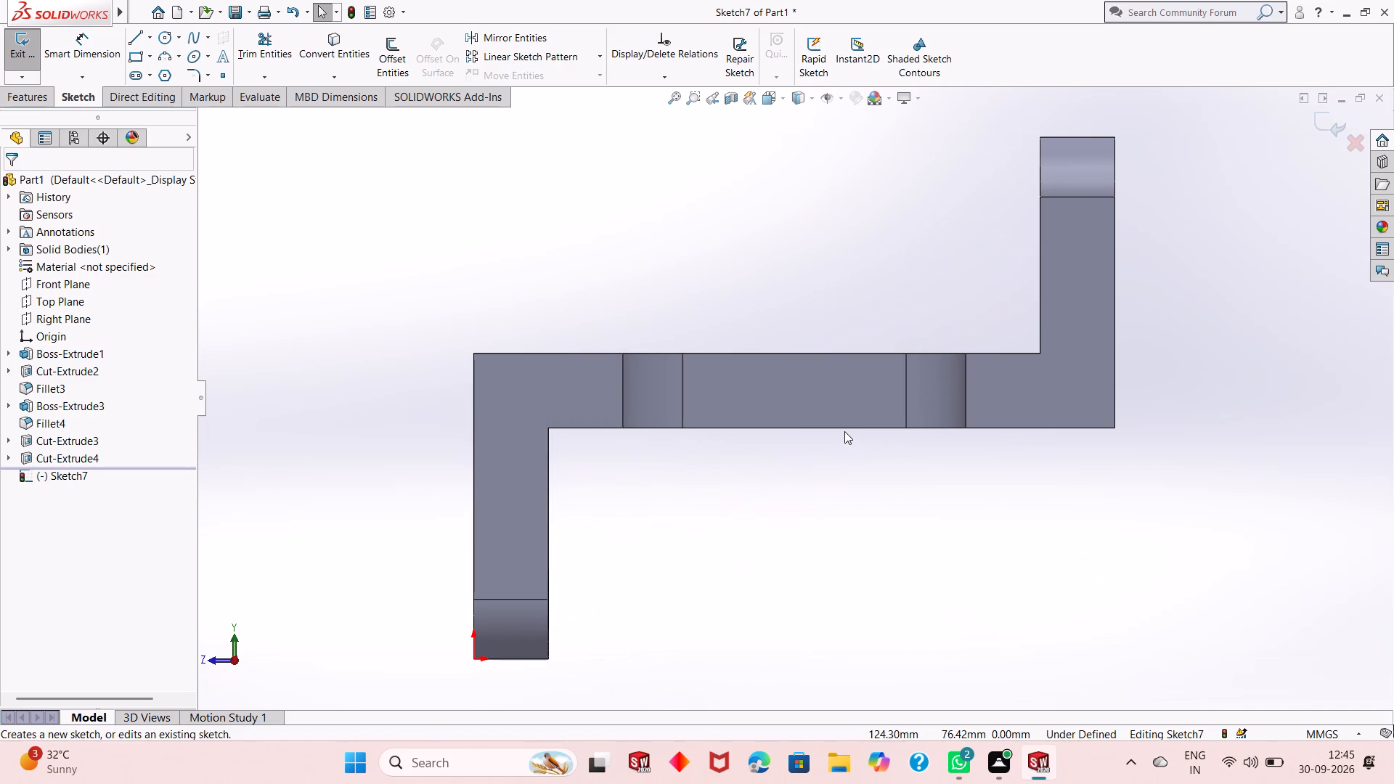
pyautogui.scroll(1, 730, 547)
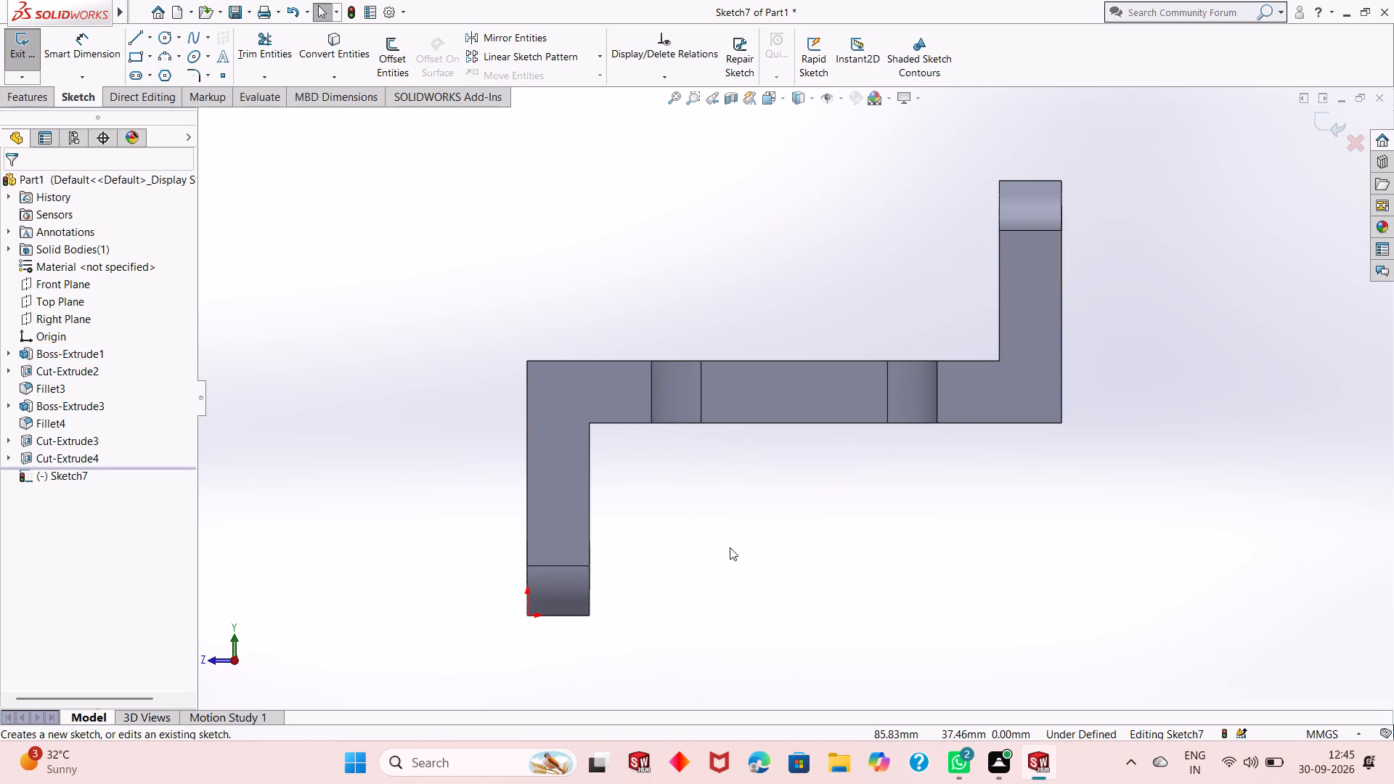
pyautogui.scroll(2, 733, 554)
pyautogui.scroll(-2, 642, 292)
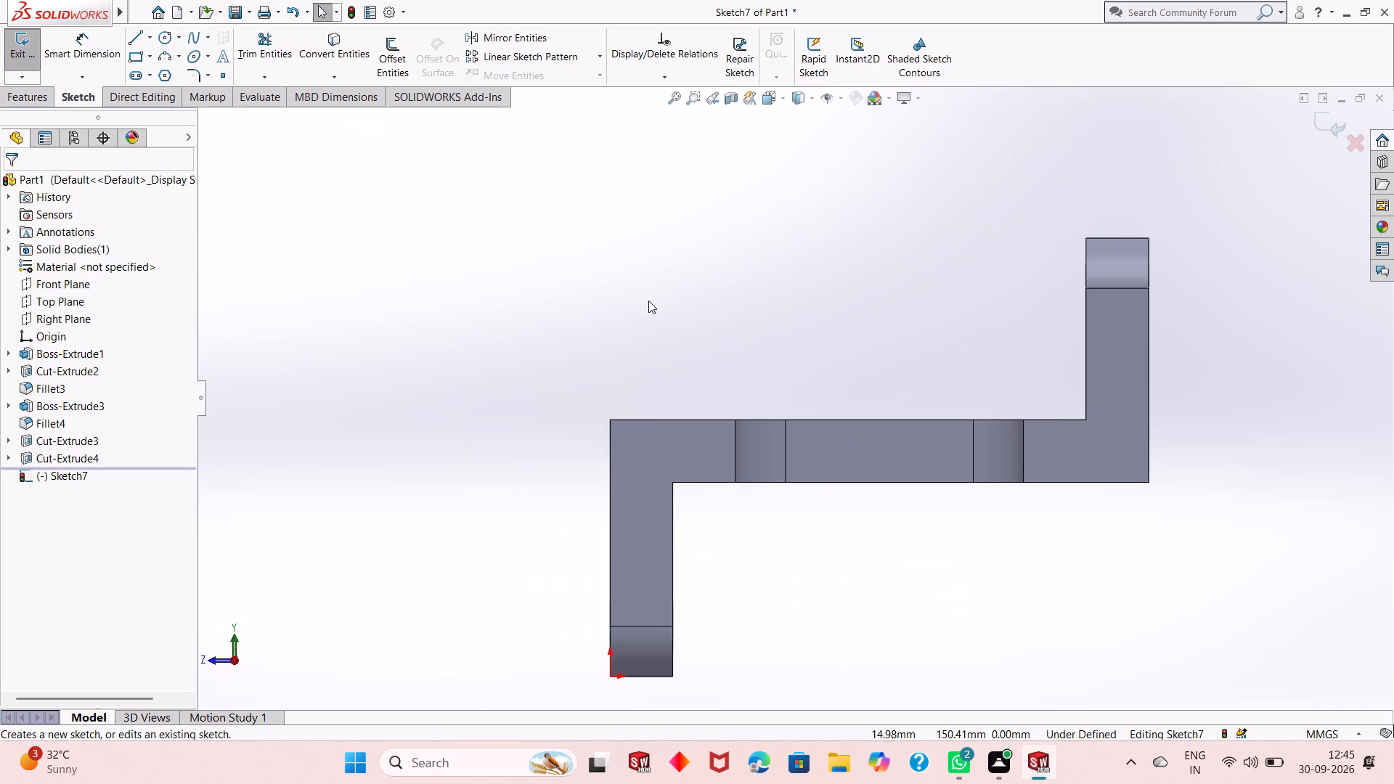
pyautogui.scroll(-1, 648, 301)
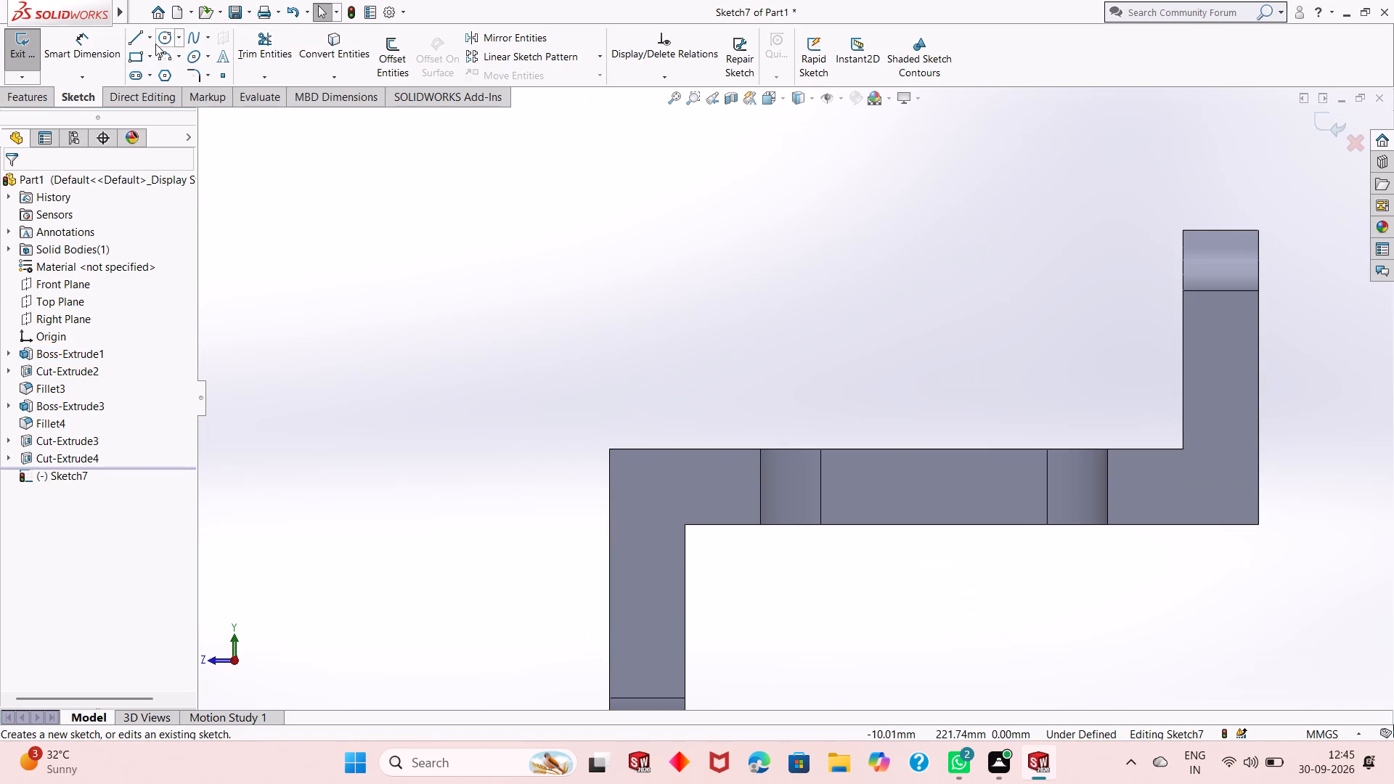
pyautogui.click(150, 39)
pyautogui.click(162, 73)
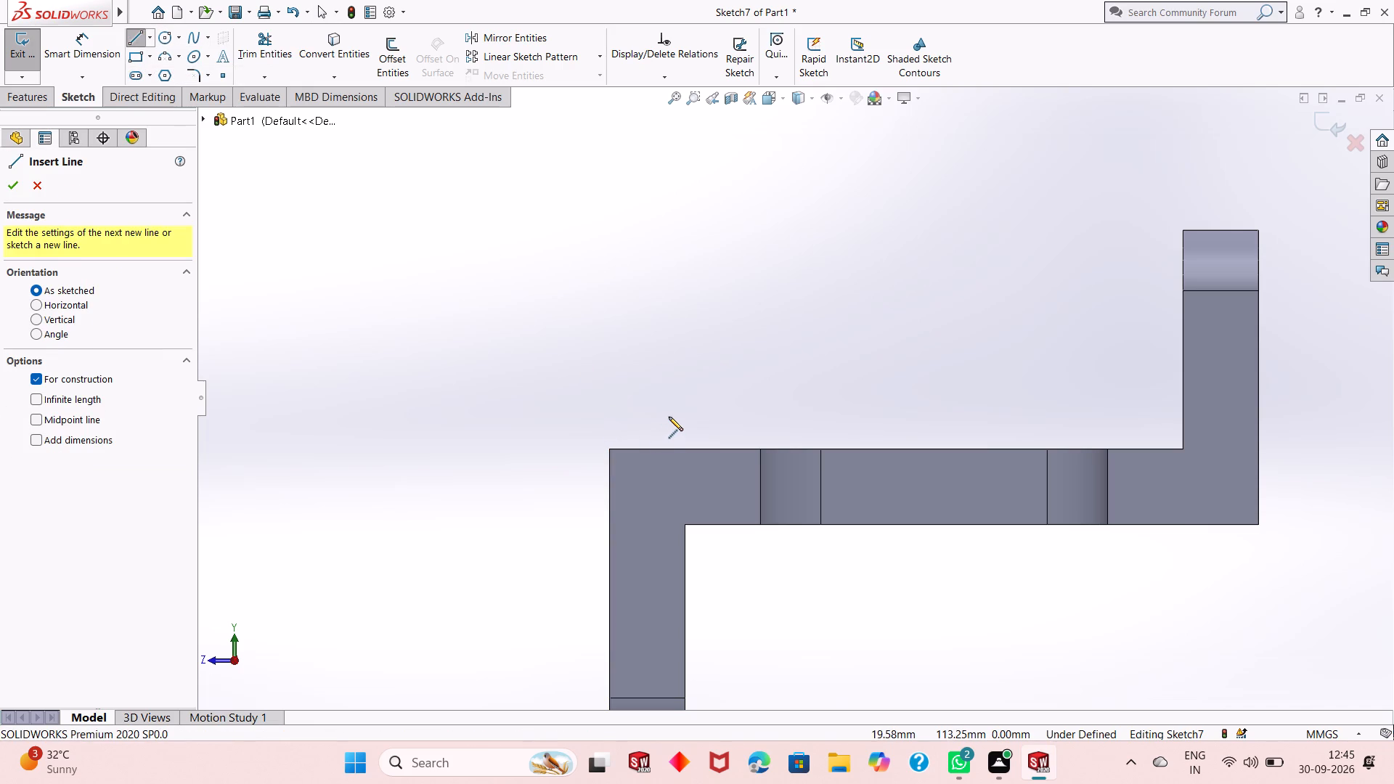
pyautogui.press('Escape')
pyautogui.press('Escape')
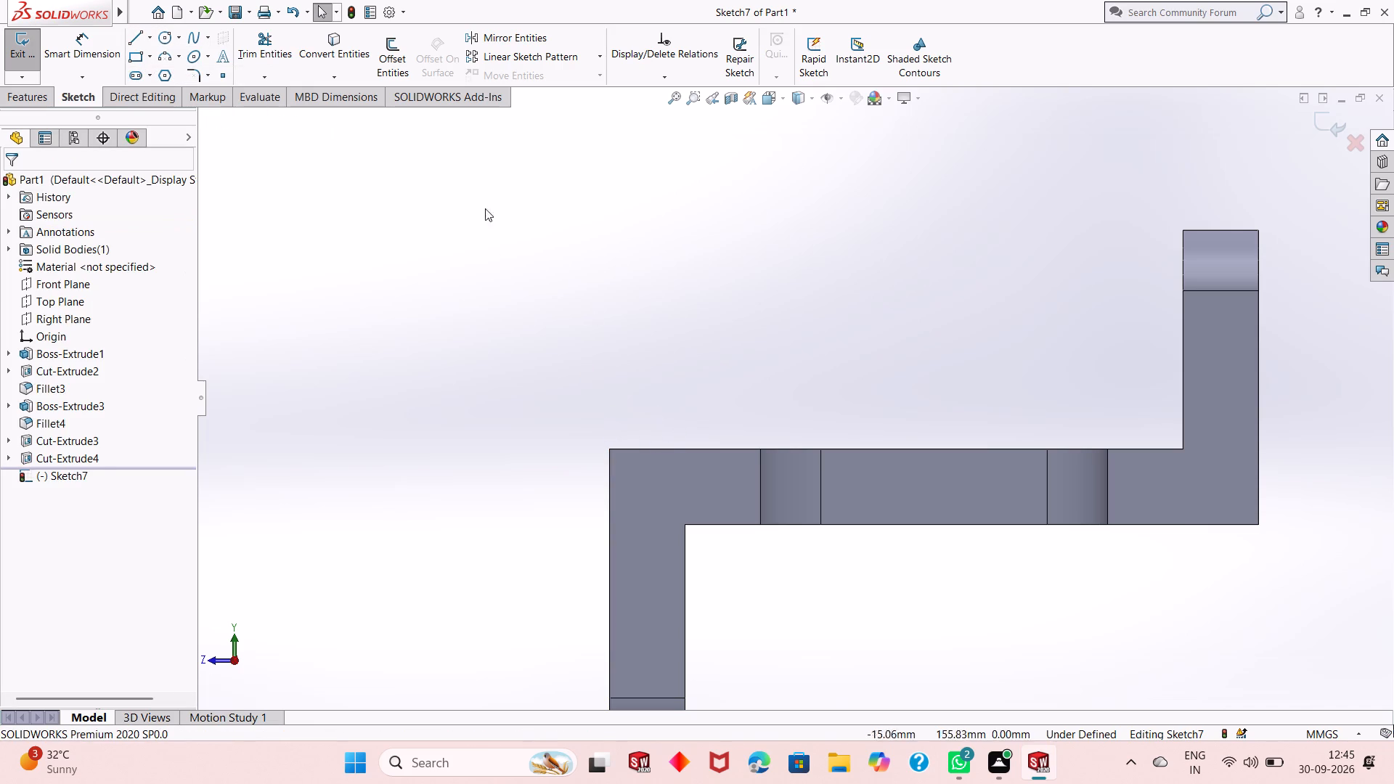
# Sketch a construction centerline about 123 mm long, rising diagonally over the body from the outer top corner above the downward leg.
pyautogui.click(150, 41)
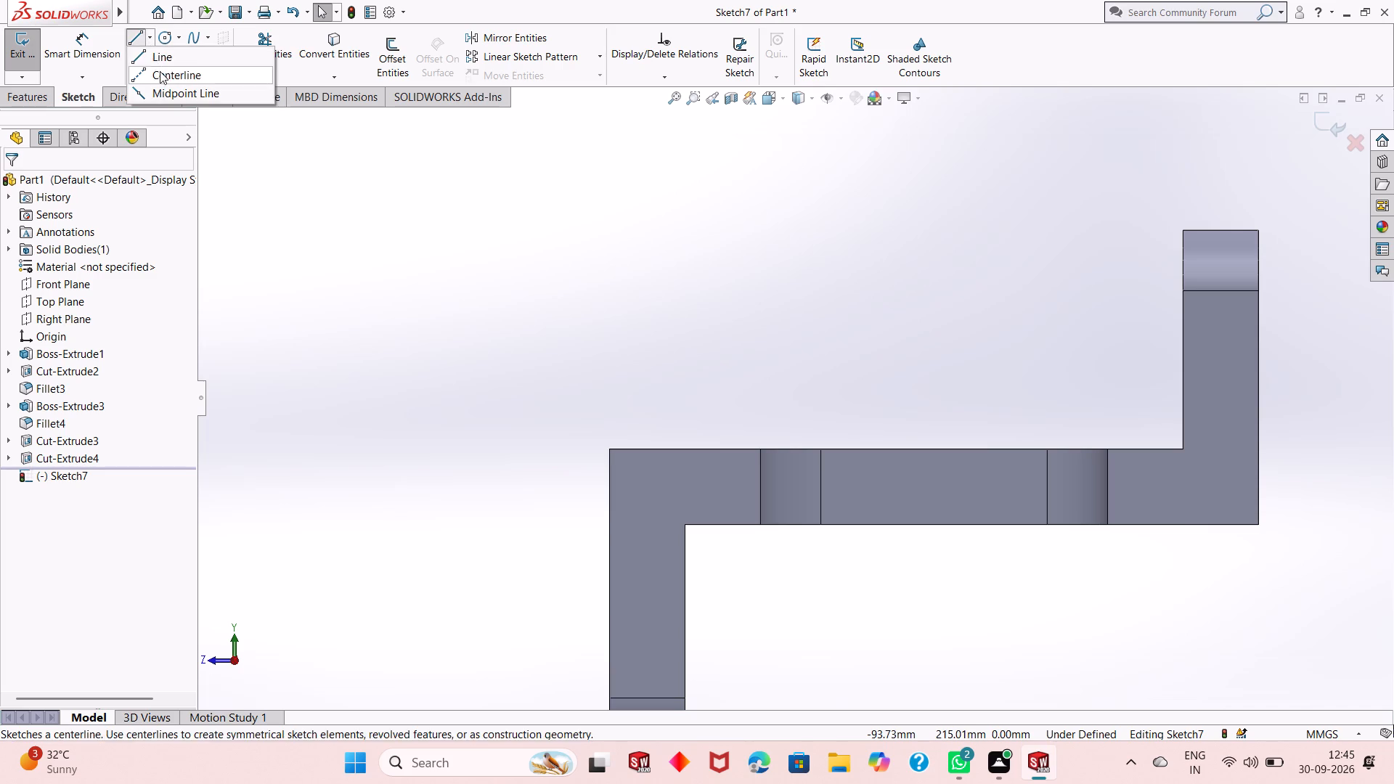
pyautogui.click(160, 73)
pyautogui.click(611, 452)
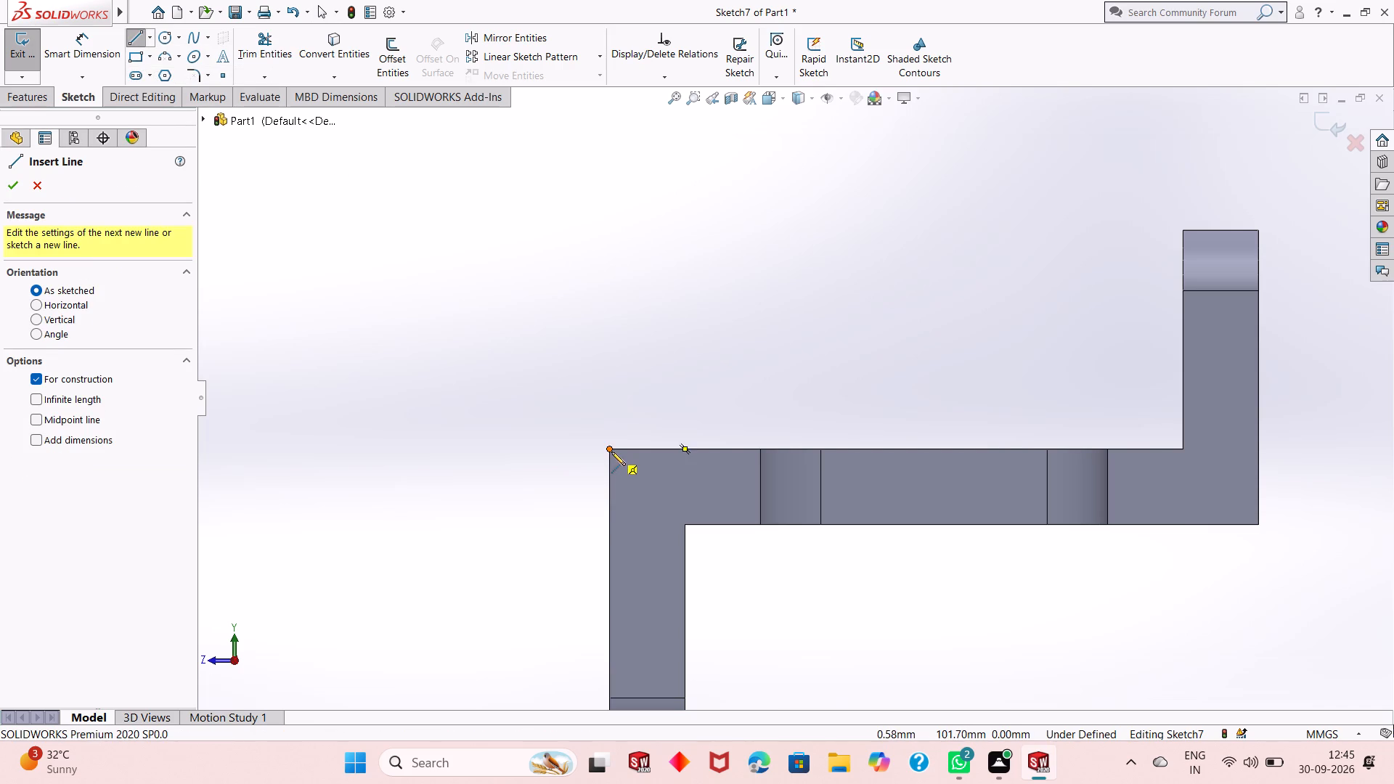
pyautogui.click(892, 207)
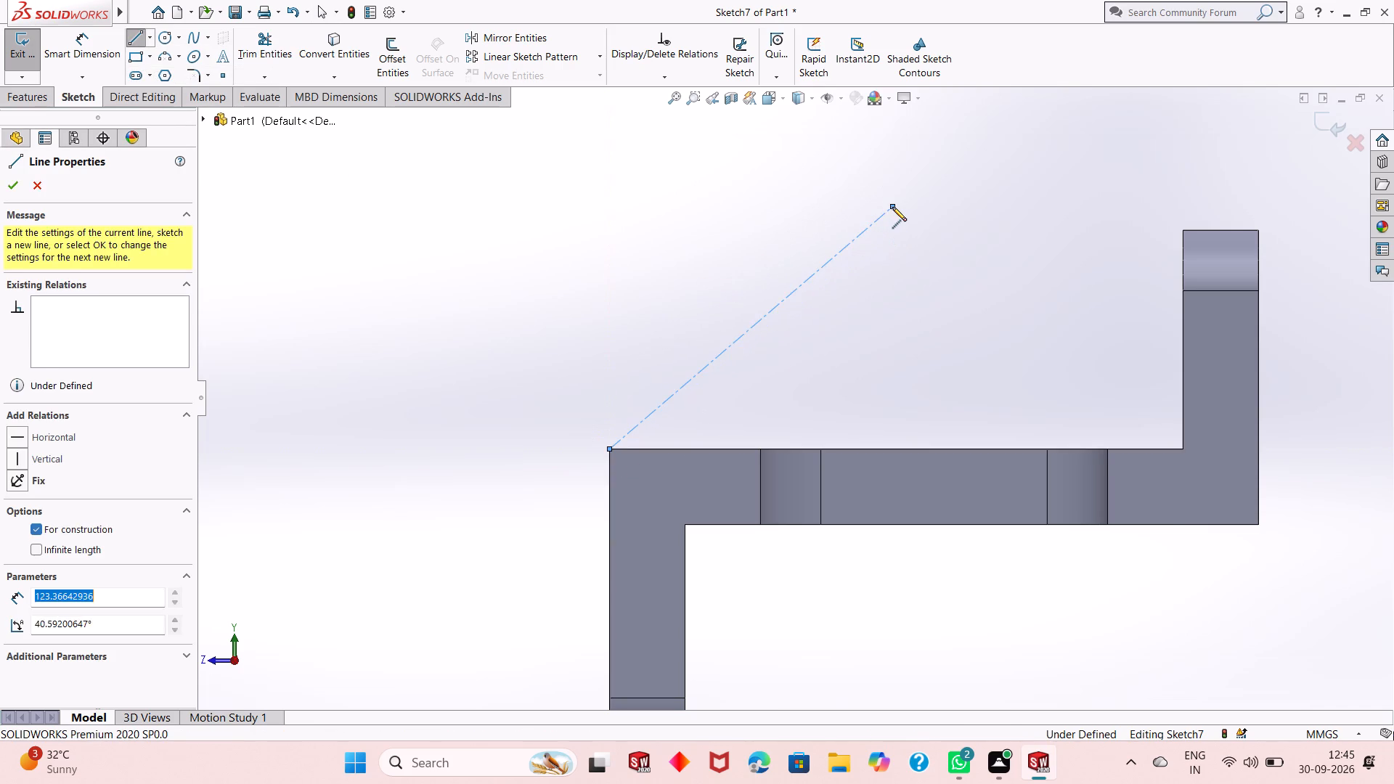
pyautogui.rightClick(990, 185)
pyautogui.click(1054, 195)
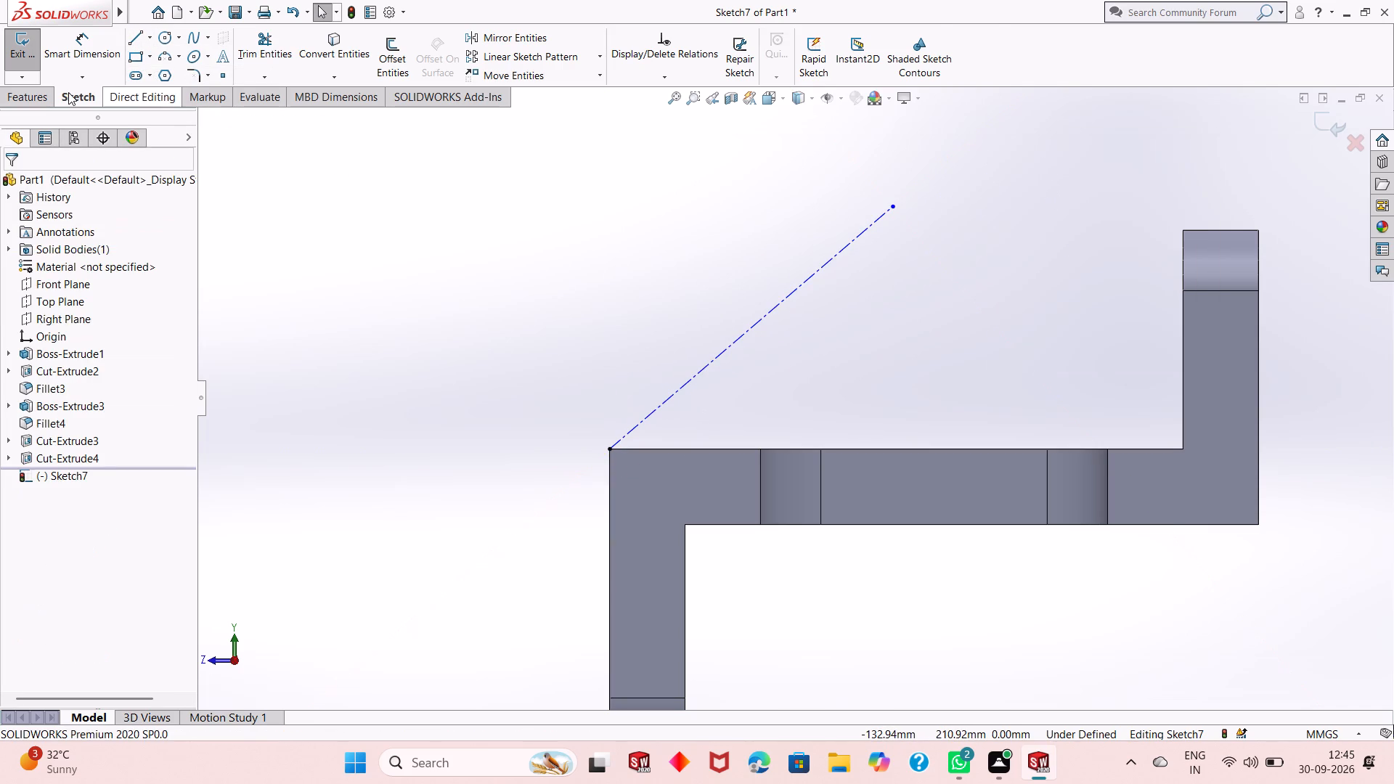
# Dimension the angle between the centerline and the body's top edge to 45°.
pyautogui.click(78, 45)
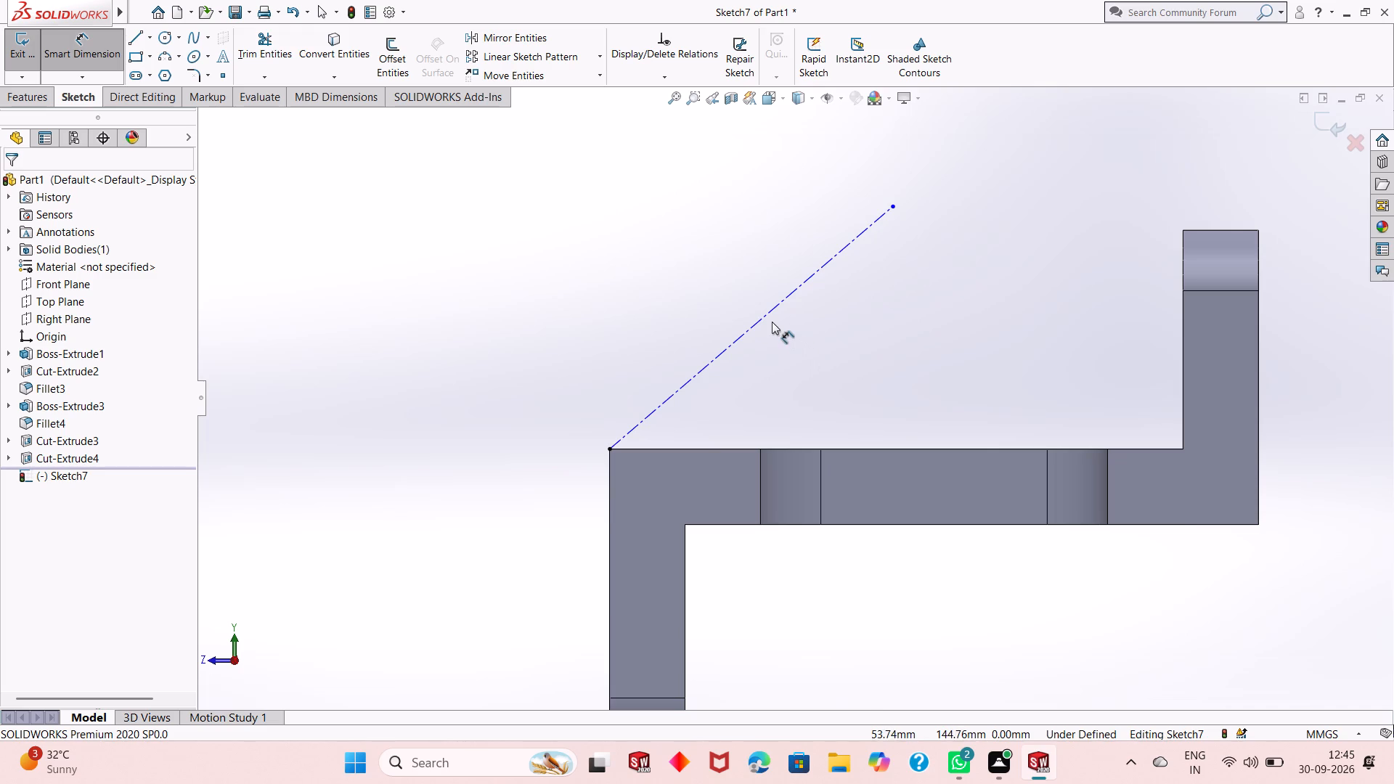
pyautogui.click(760, 321)
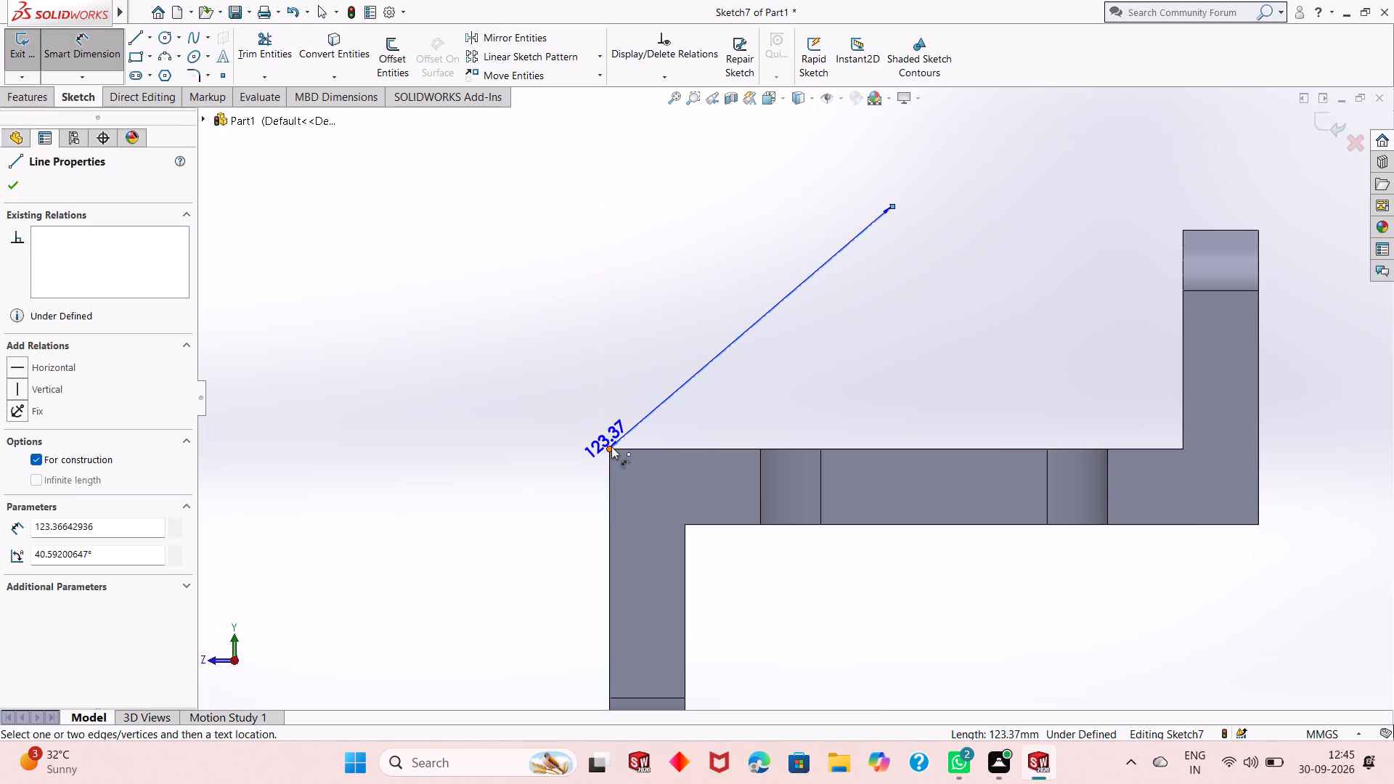
pyautogui.click(609, 446)
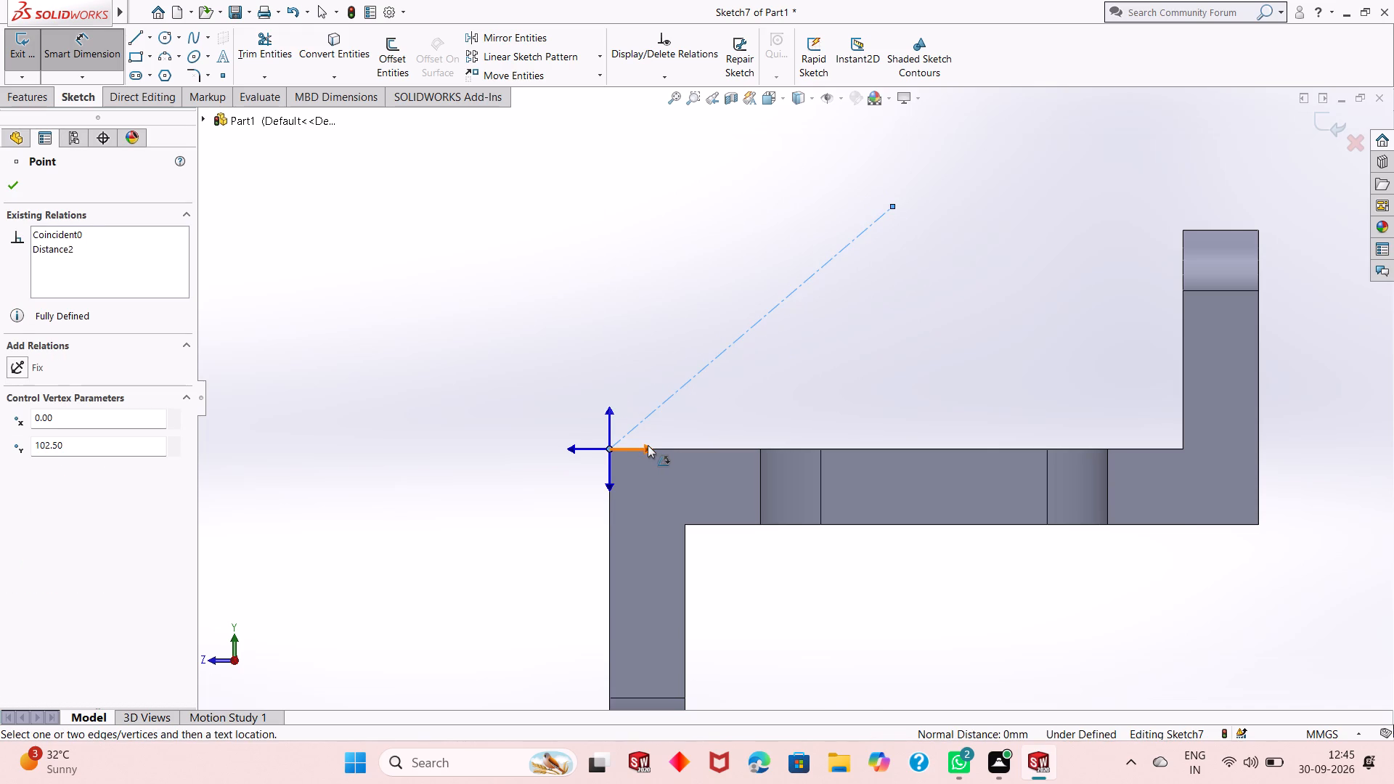
pyautogui.click(648, 445)
pyautogui.click(674, 432)
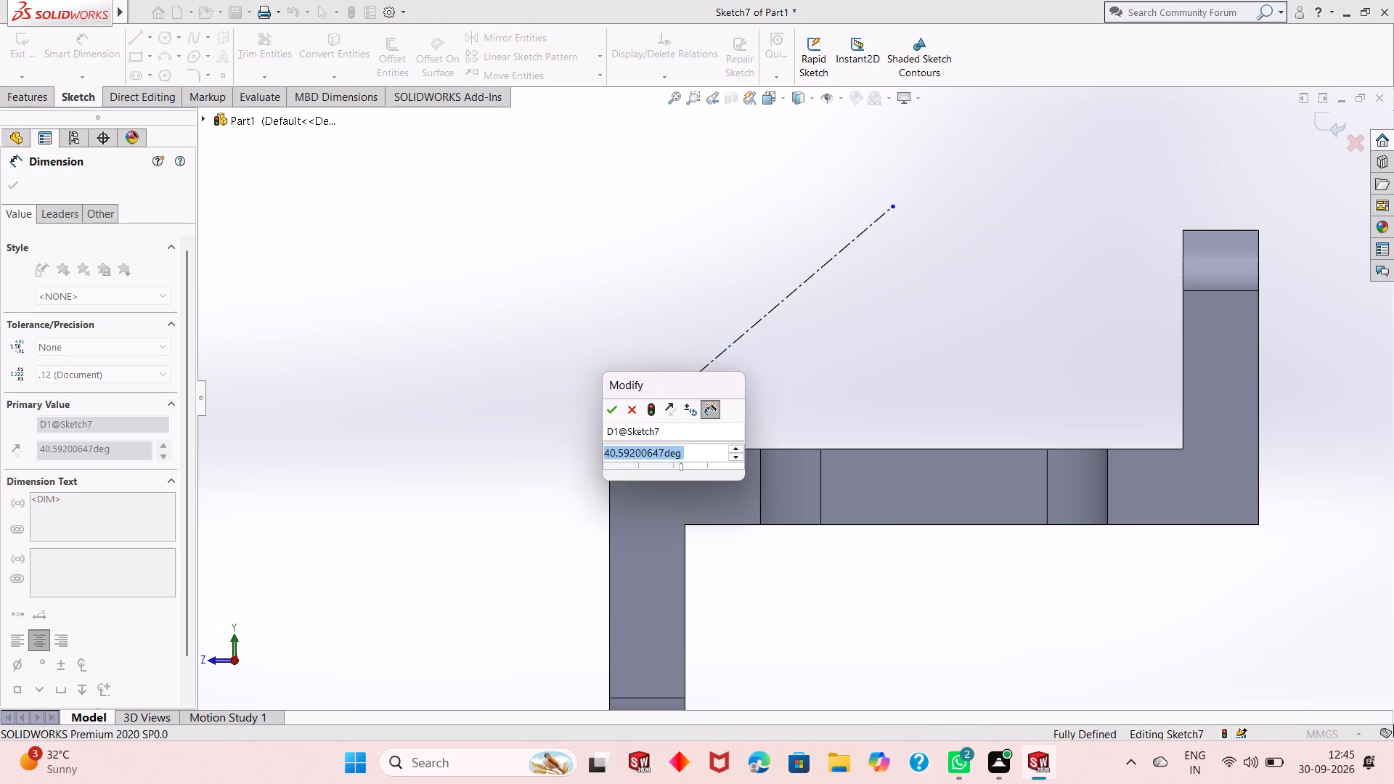
pyautogui.write('45')
pyautogui.press('Return')
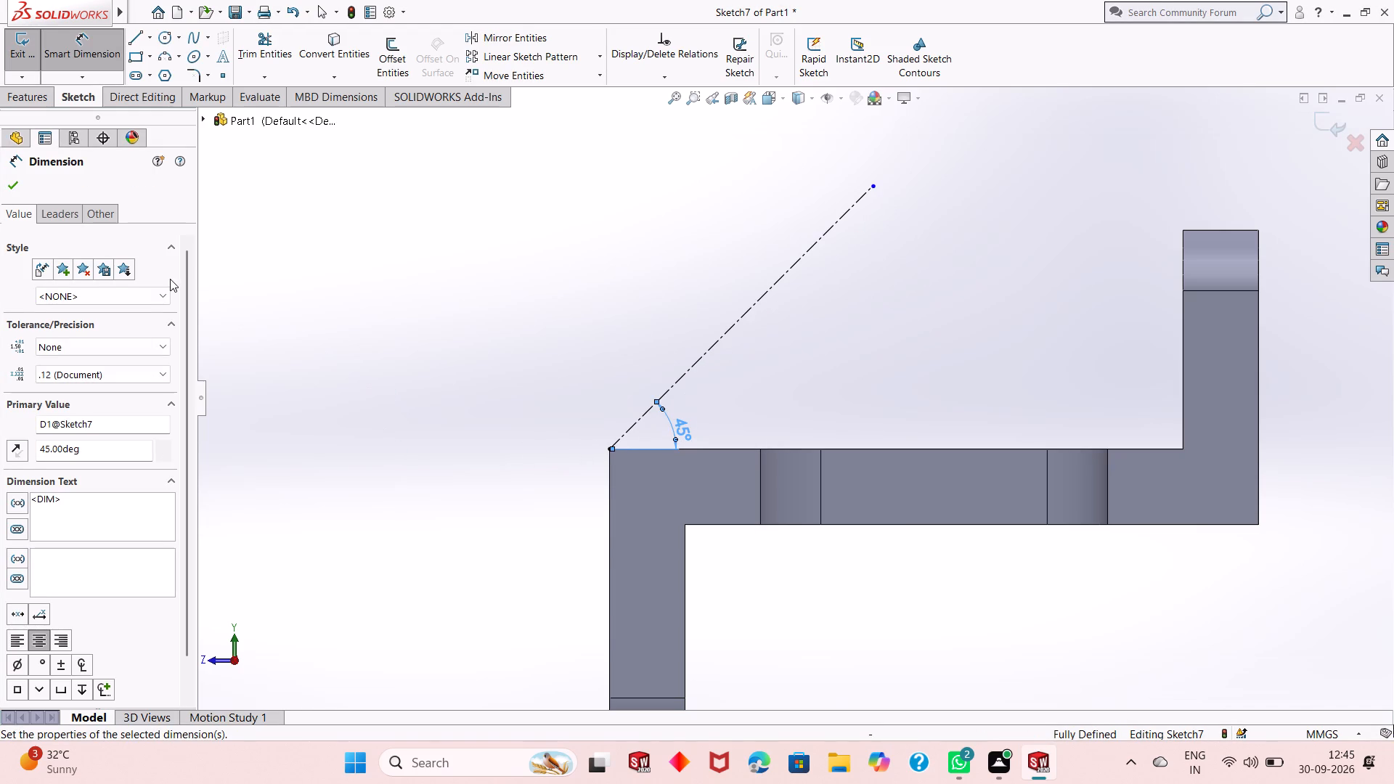
pyautogui.click(11, 186)
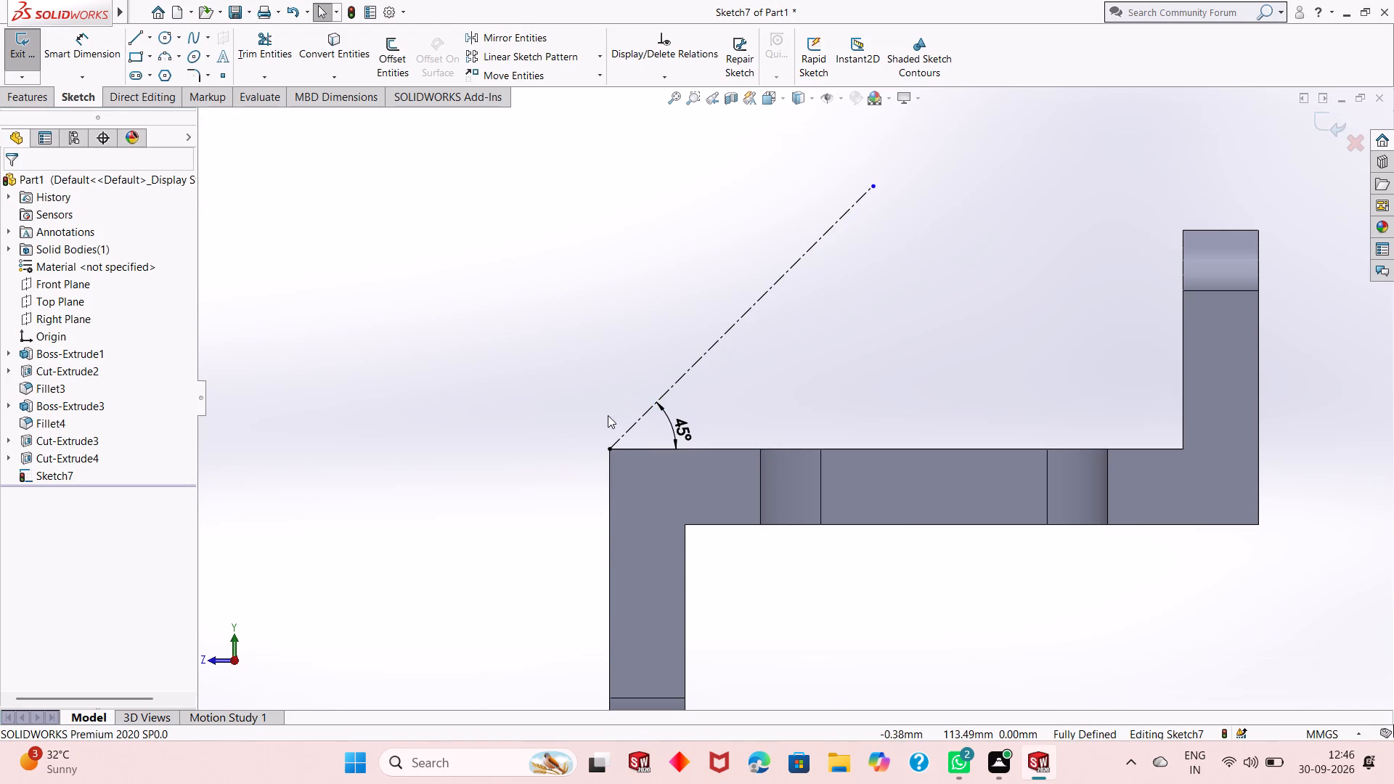
# Exit the side-face sketch containing the 45° centerline.
pyautogui.scroll(2, 841, 404)
pyautogui.moveTo(958, 291); pyautogui.dragTo(920, 367, button='middle')
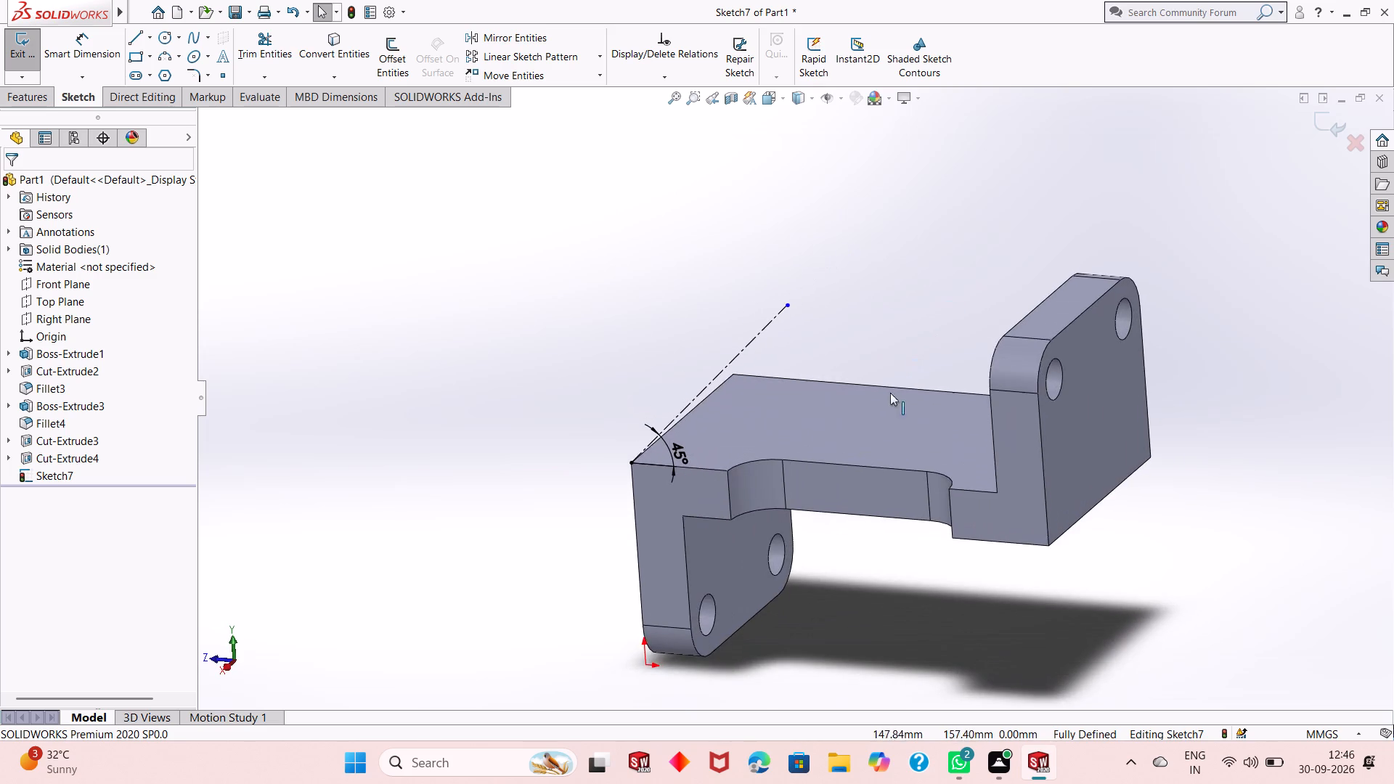
pyautogui.scroll(1, 860, 415)
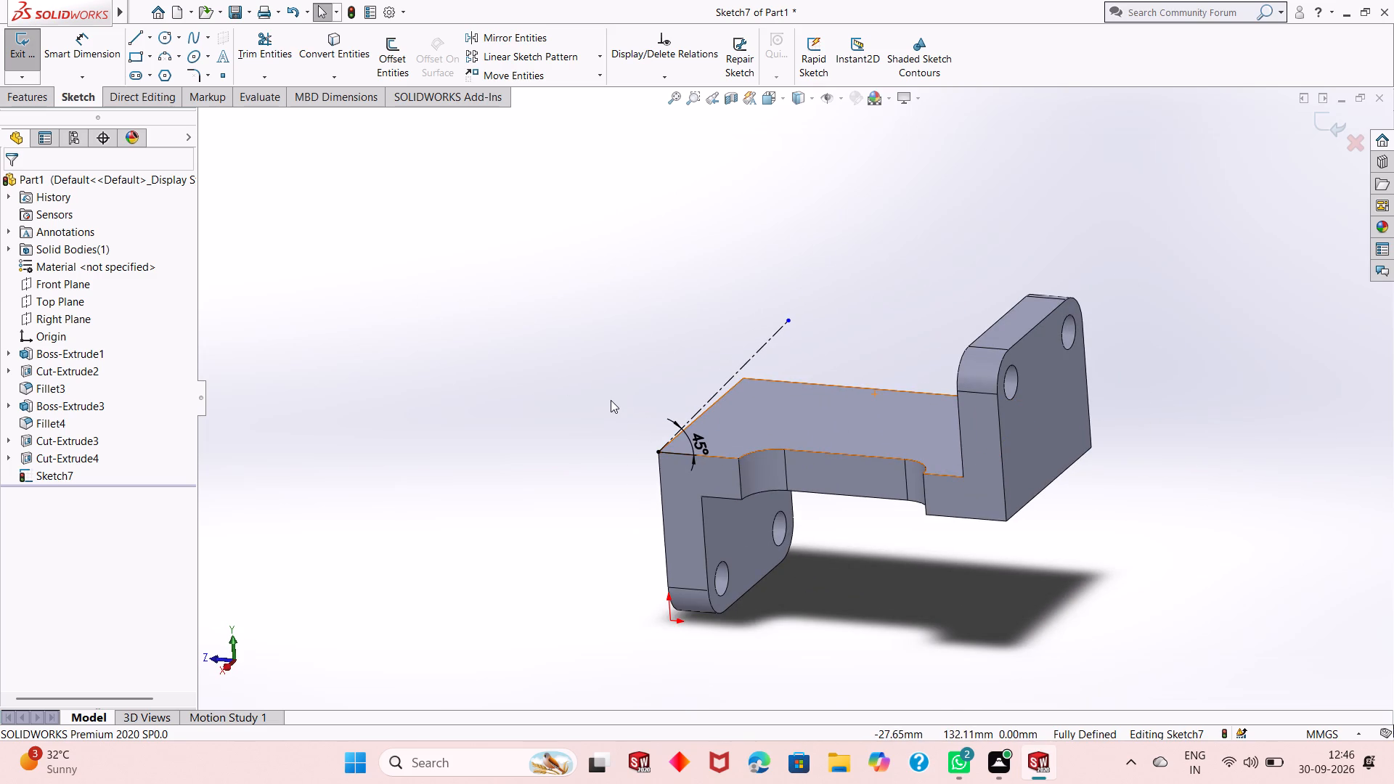
pyautogui.scroll(-1, 611, 400)
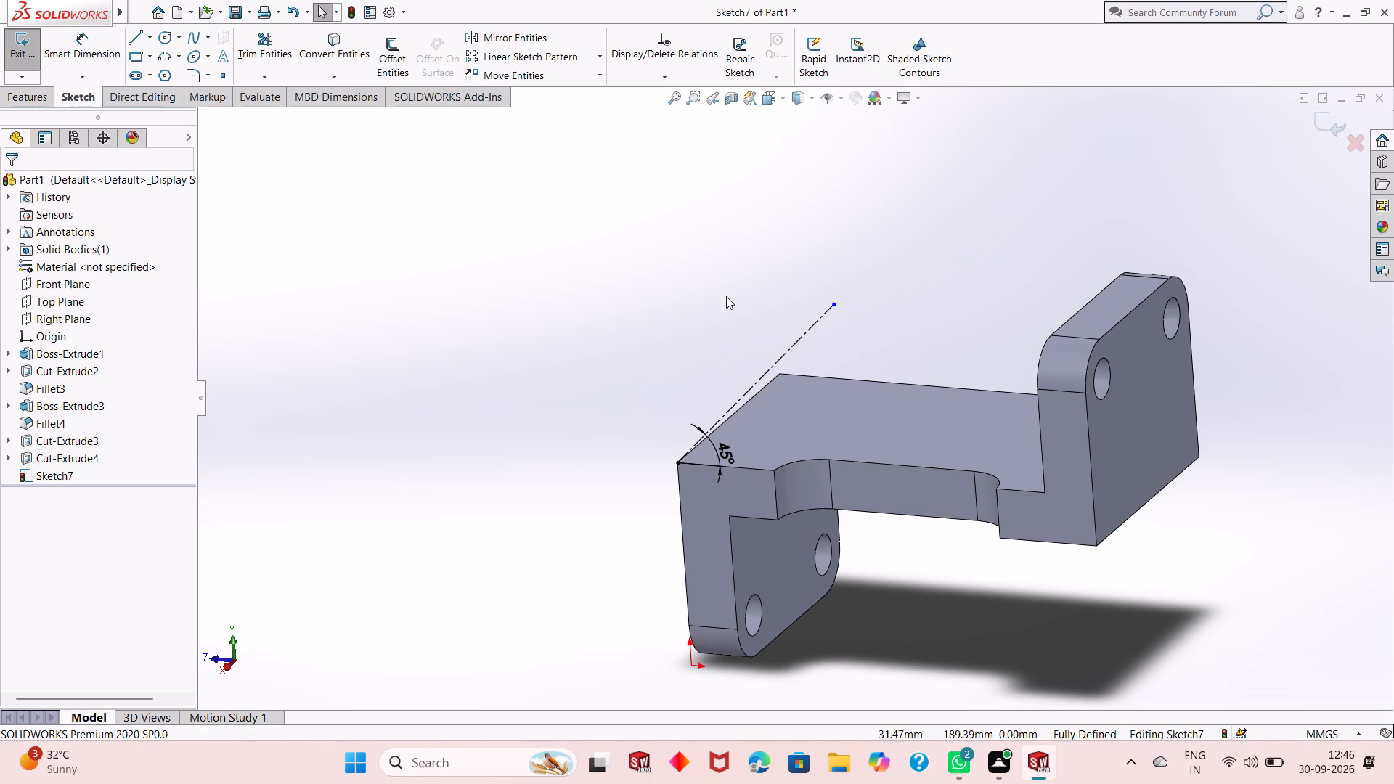
pyautogui.moveTo(868, 342); pyautogui.dragTo(880, 320, button='middle')
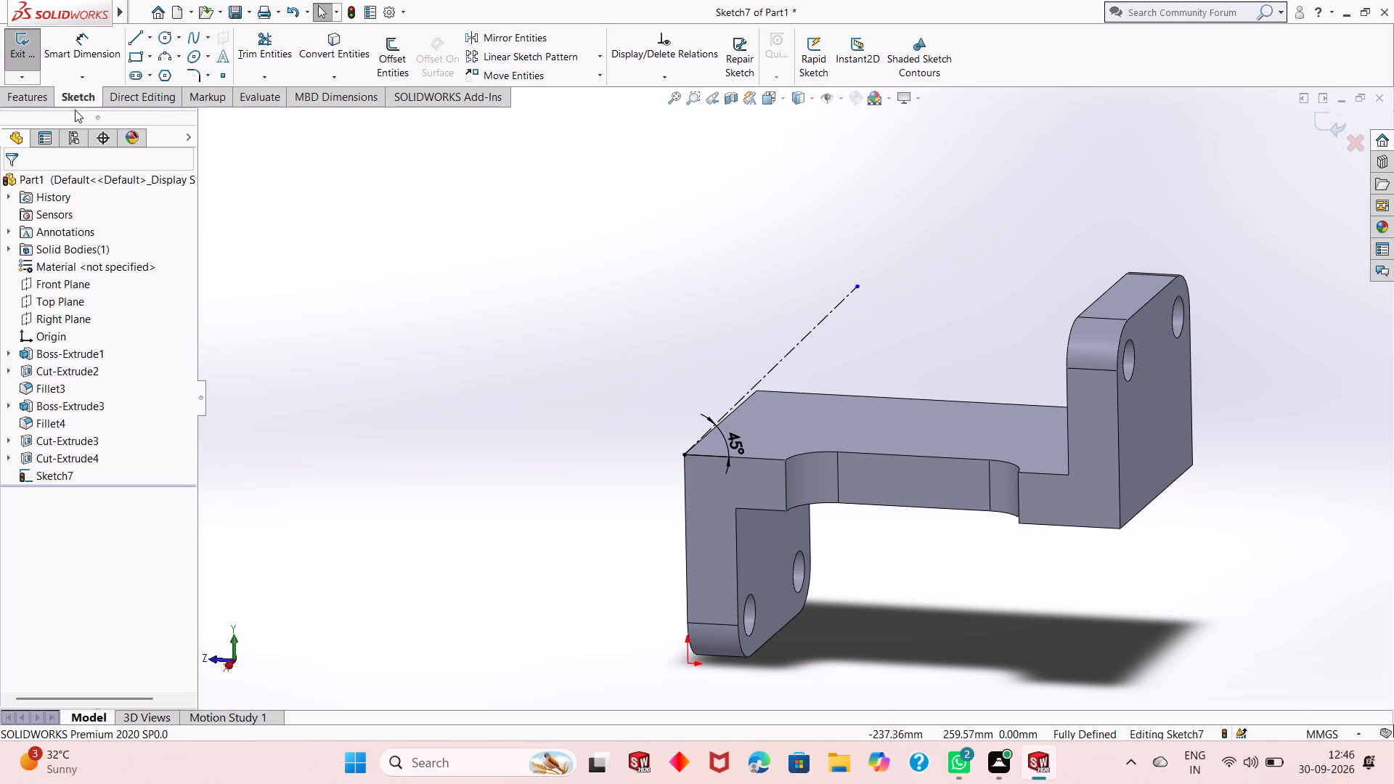
pyautogui.click(17, 96)
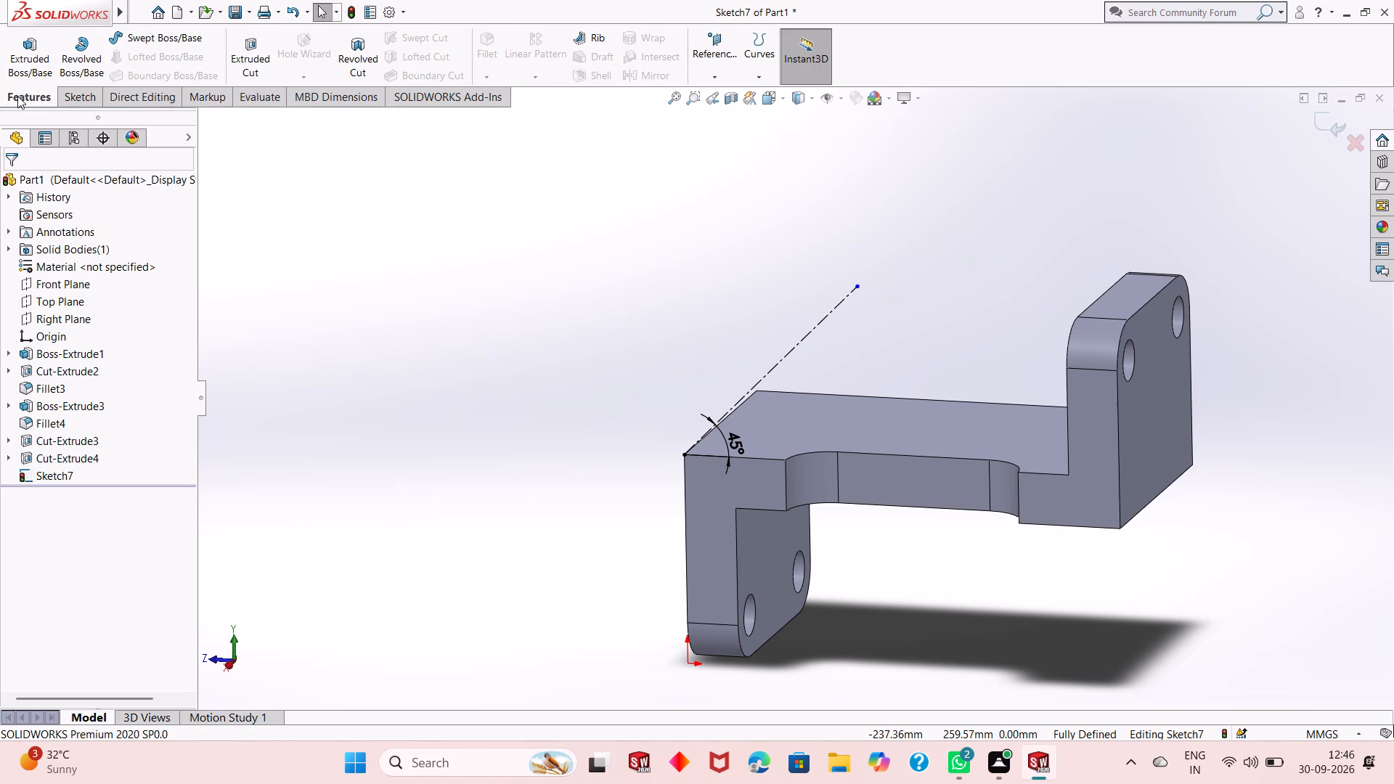
pyautogui.click(696, 57)
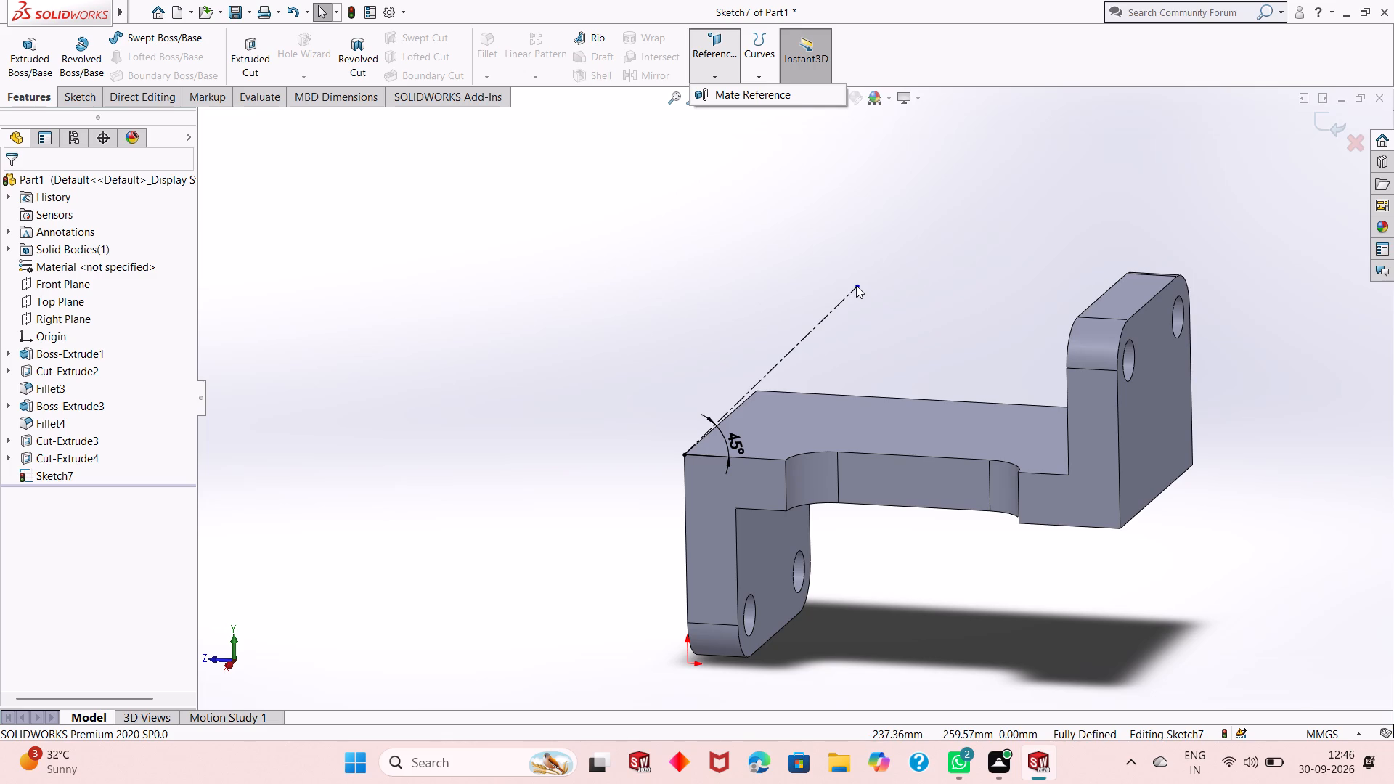
pyautogui.click(1319, 116)
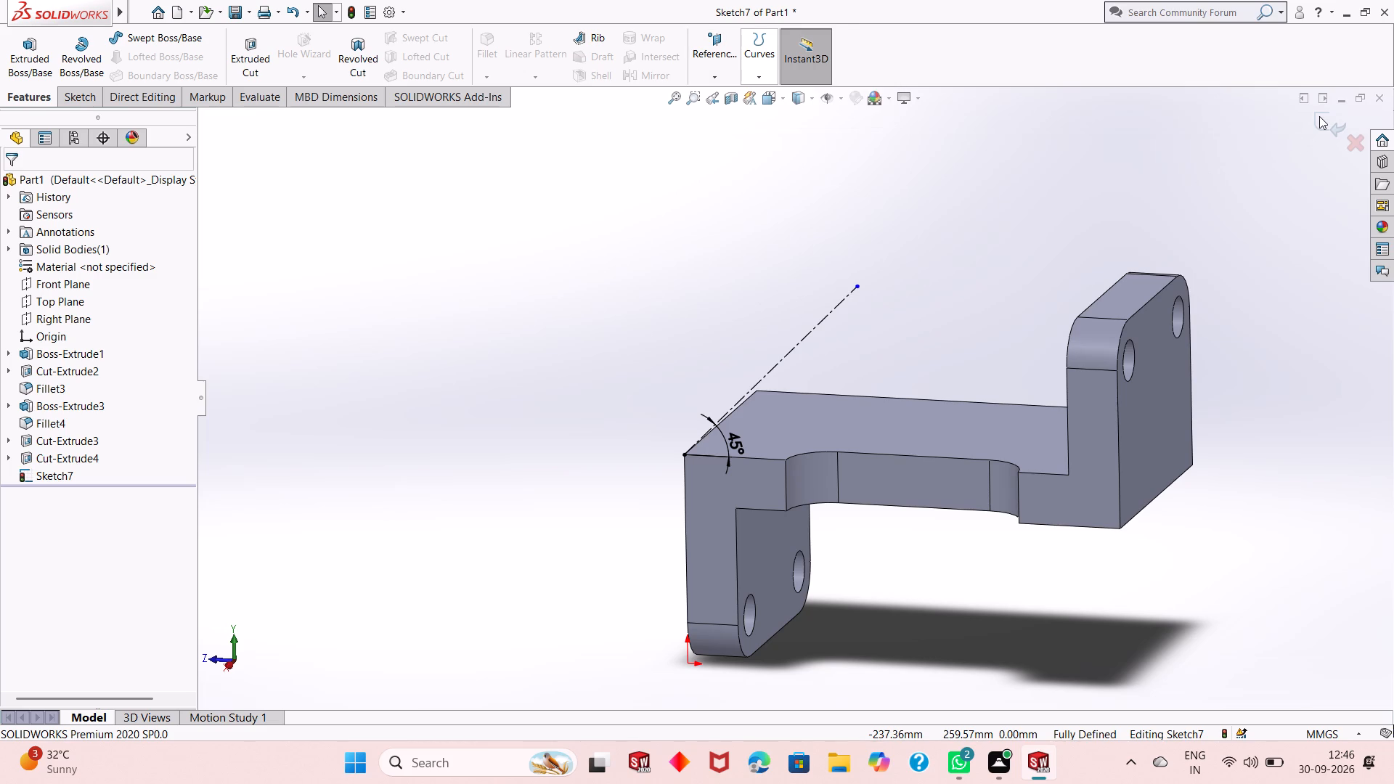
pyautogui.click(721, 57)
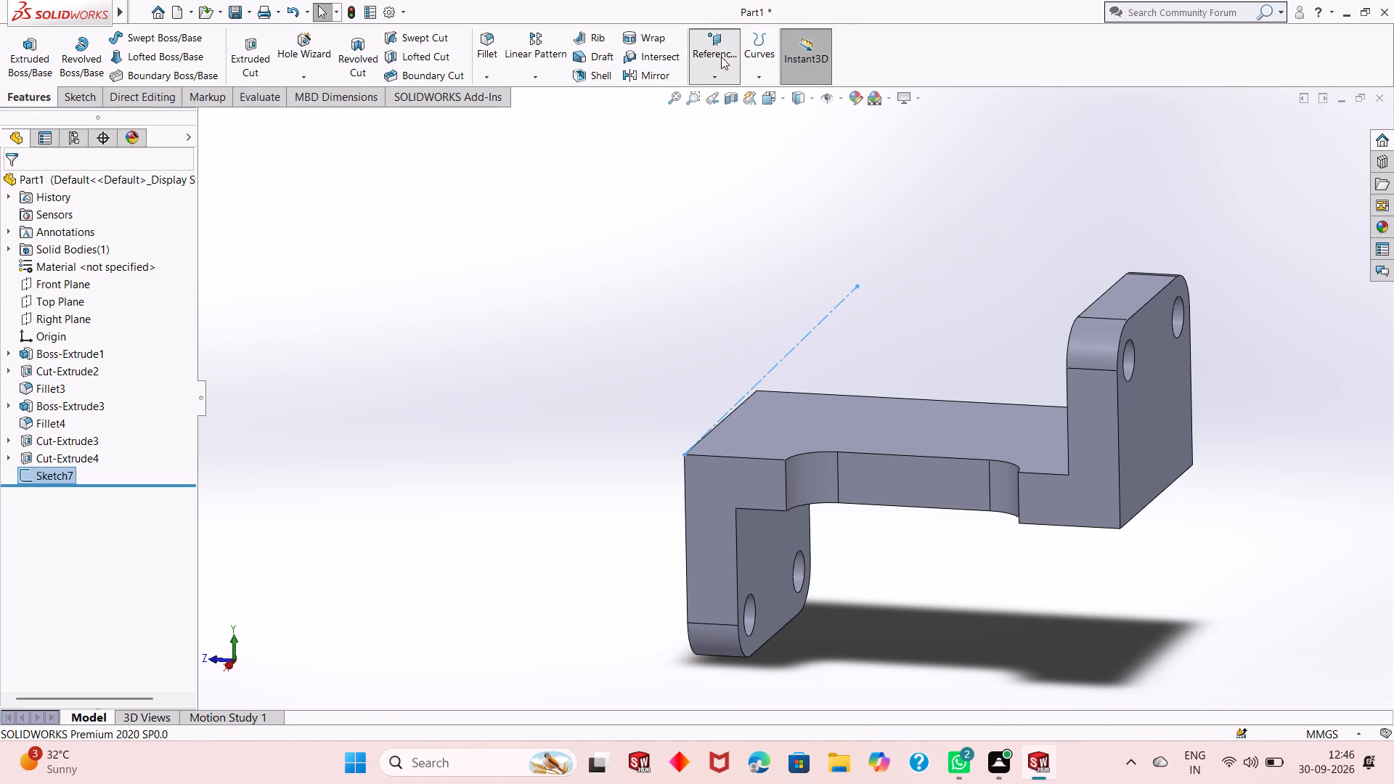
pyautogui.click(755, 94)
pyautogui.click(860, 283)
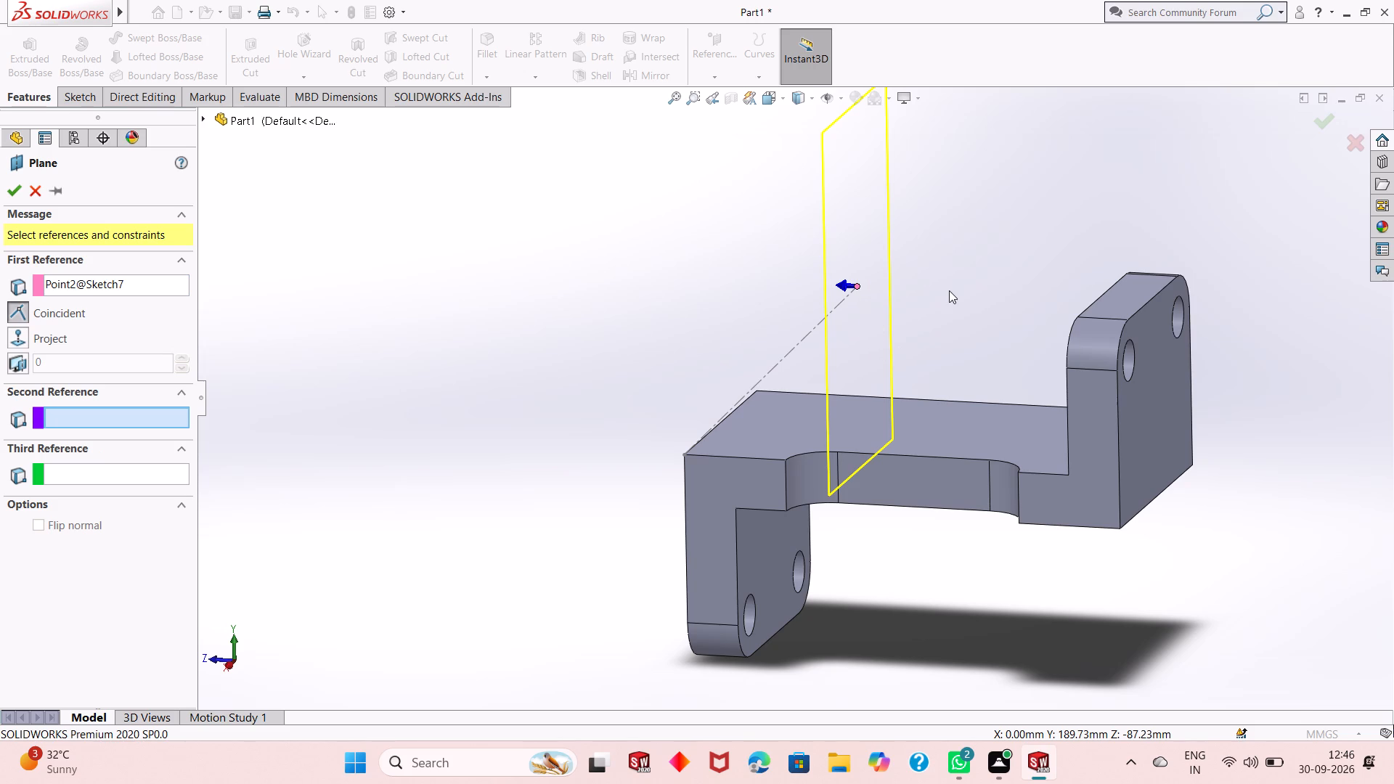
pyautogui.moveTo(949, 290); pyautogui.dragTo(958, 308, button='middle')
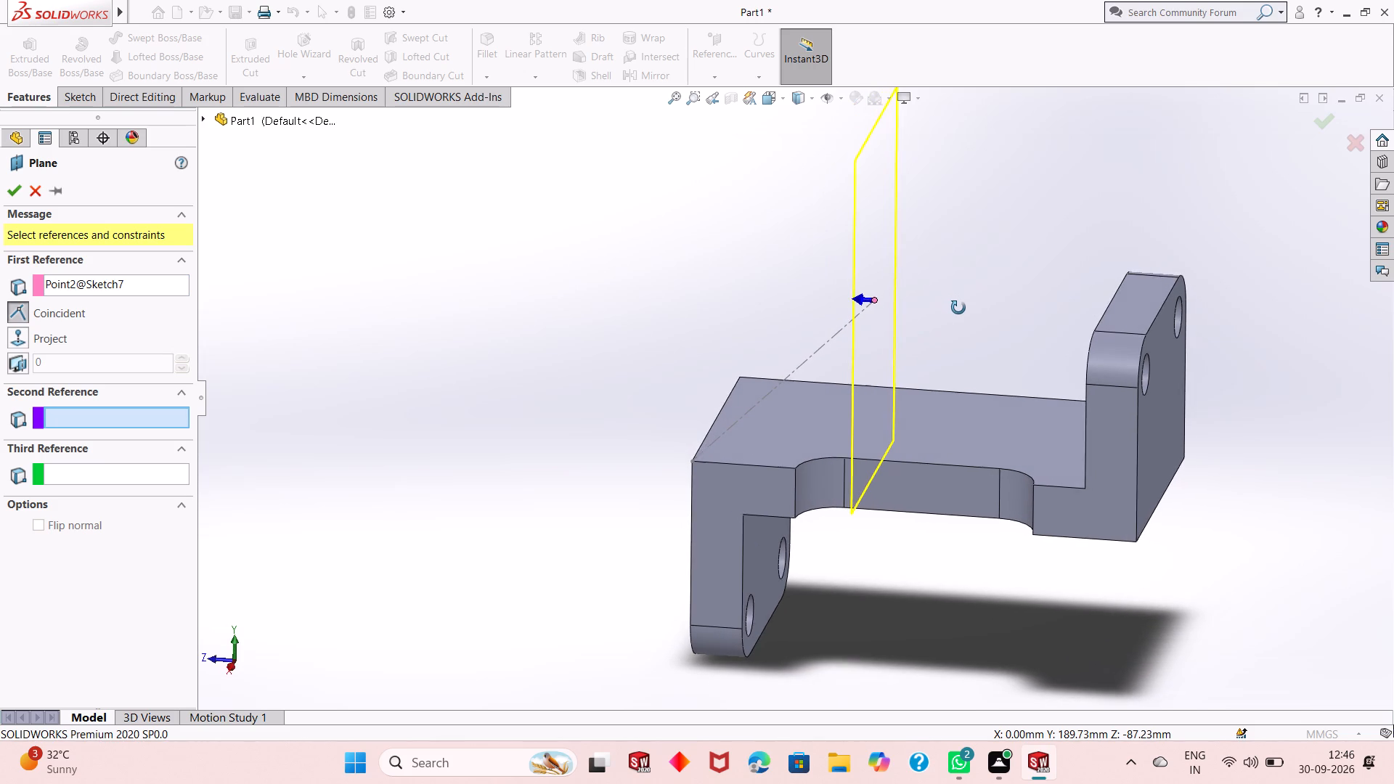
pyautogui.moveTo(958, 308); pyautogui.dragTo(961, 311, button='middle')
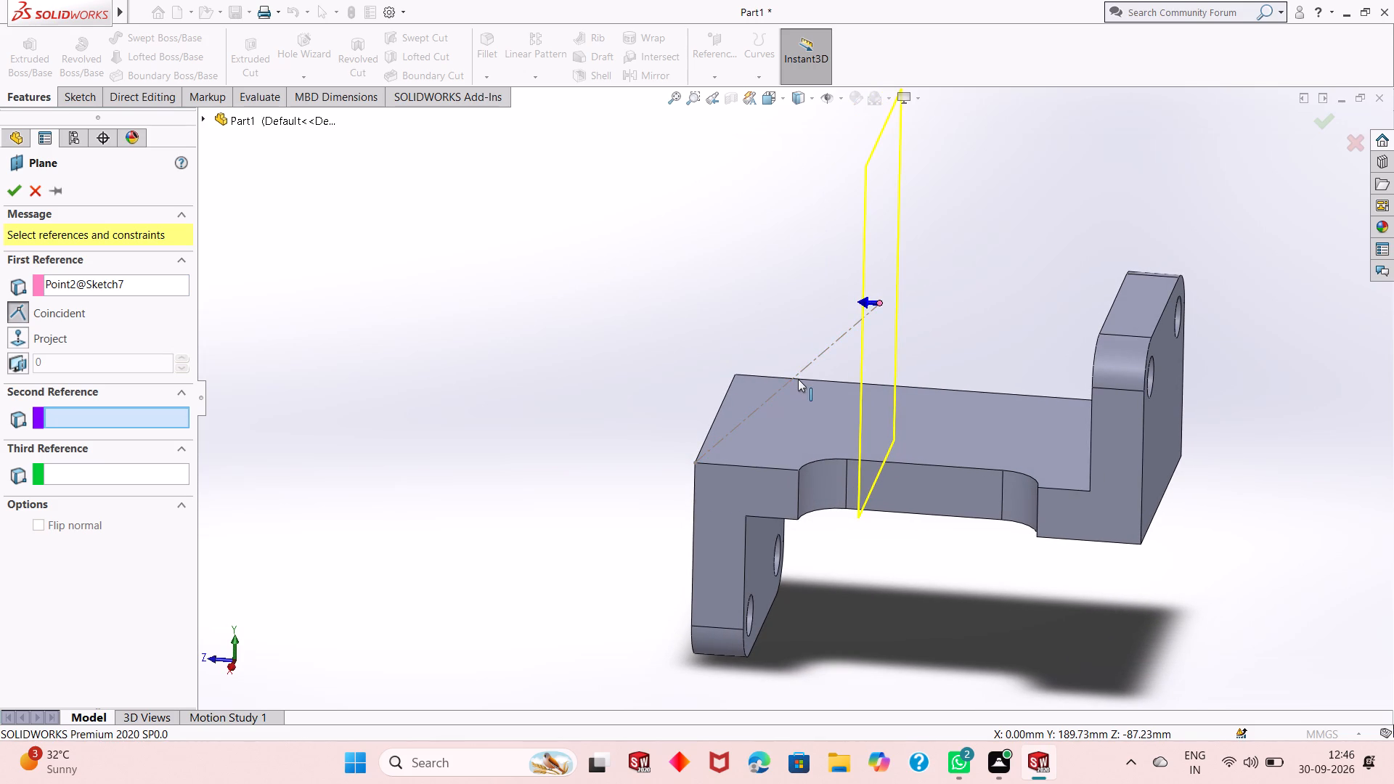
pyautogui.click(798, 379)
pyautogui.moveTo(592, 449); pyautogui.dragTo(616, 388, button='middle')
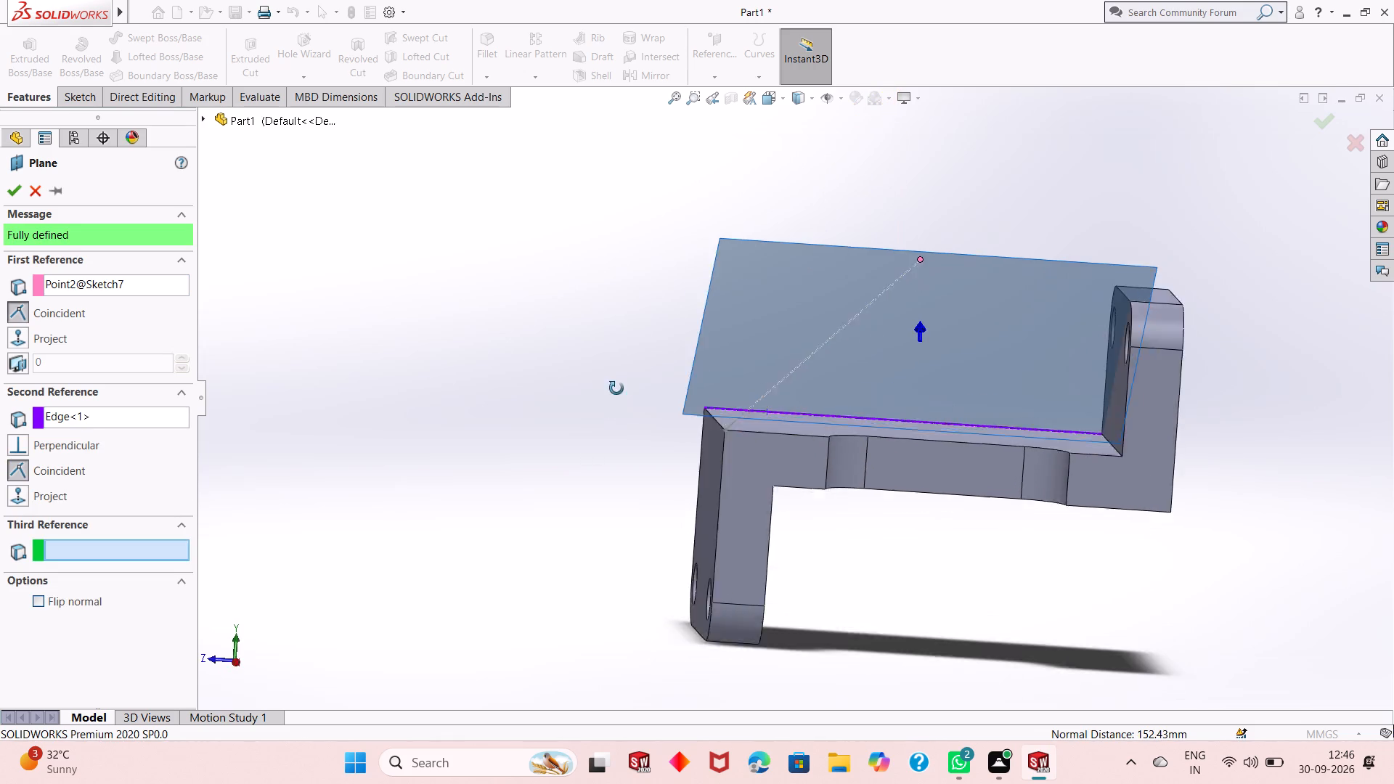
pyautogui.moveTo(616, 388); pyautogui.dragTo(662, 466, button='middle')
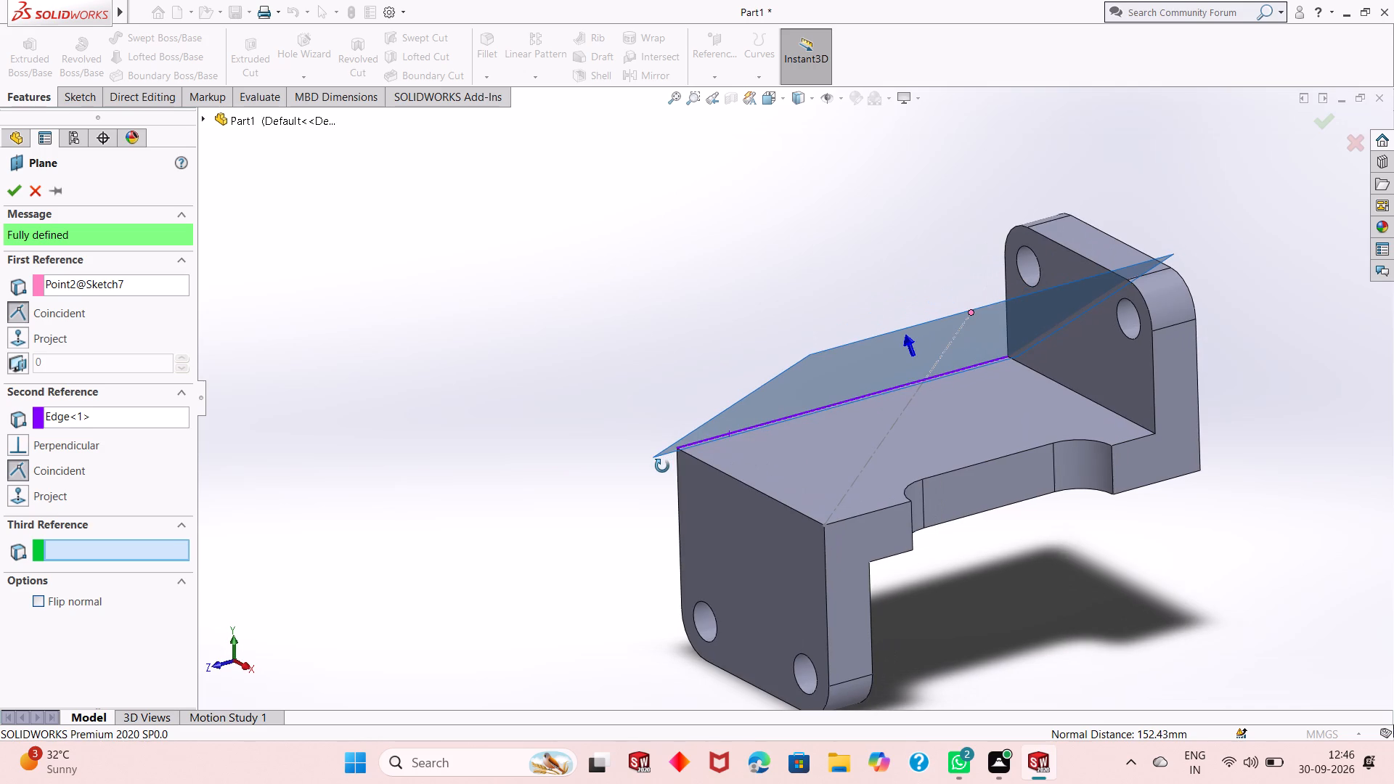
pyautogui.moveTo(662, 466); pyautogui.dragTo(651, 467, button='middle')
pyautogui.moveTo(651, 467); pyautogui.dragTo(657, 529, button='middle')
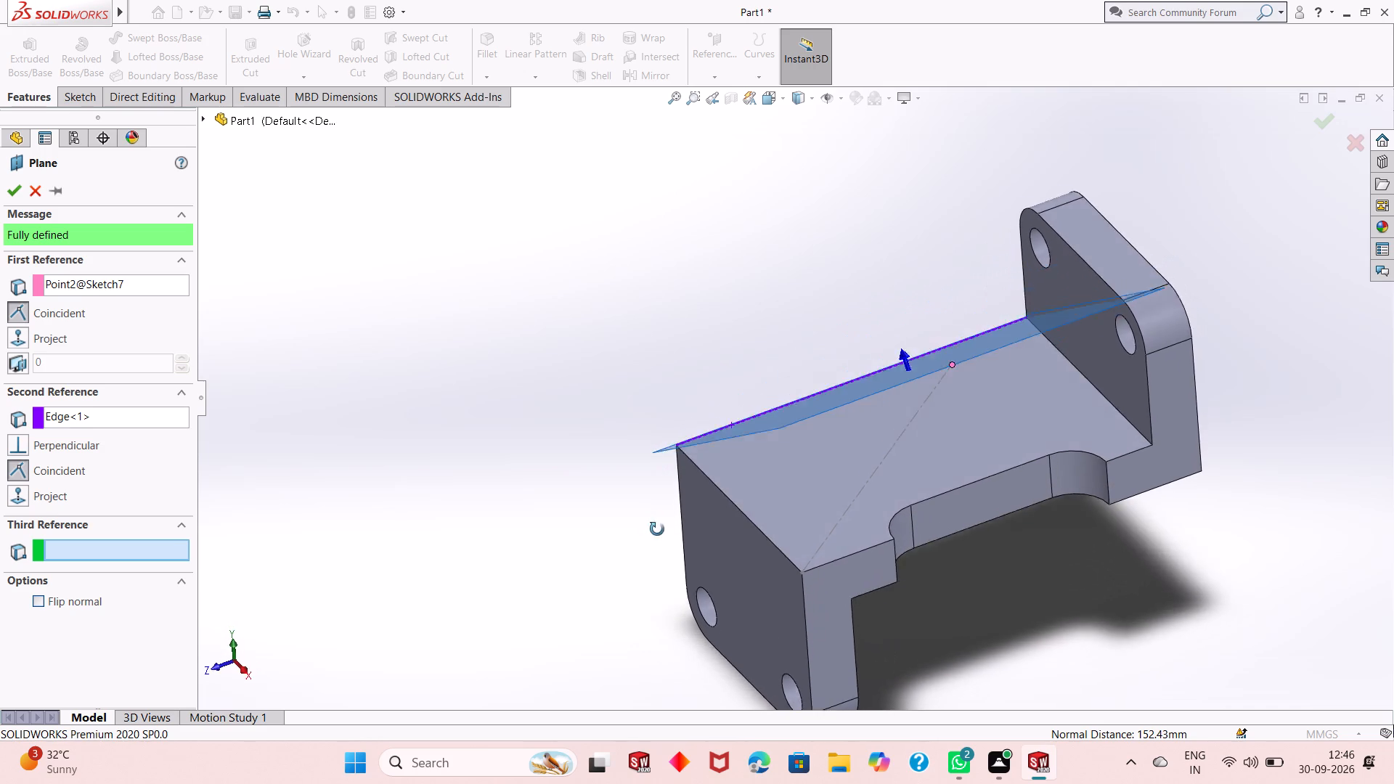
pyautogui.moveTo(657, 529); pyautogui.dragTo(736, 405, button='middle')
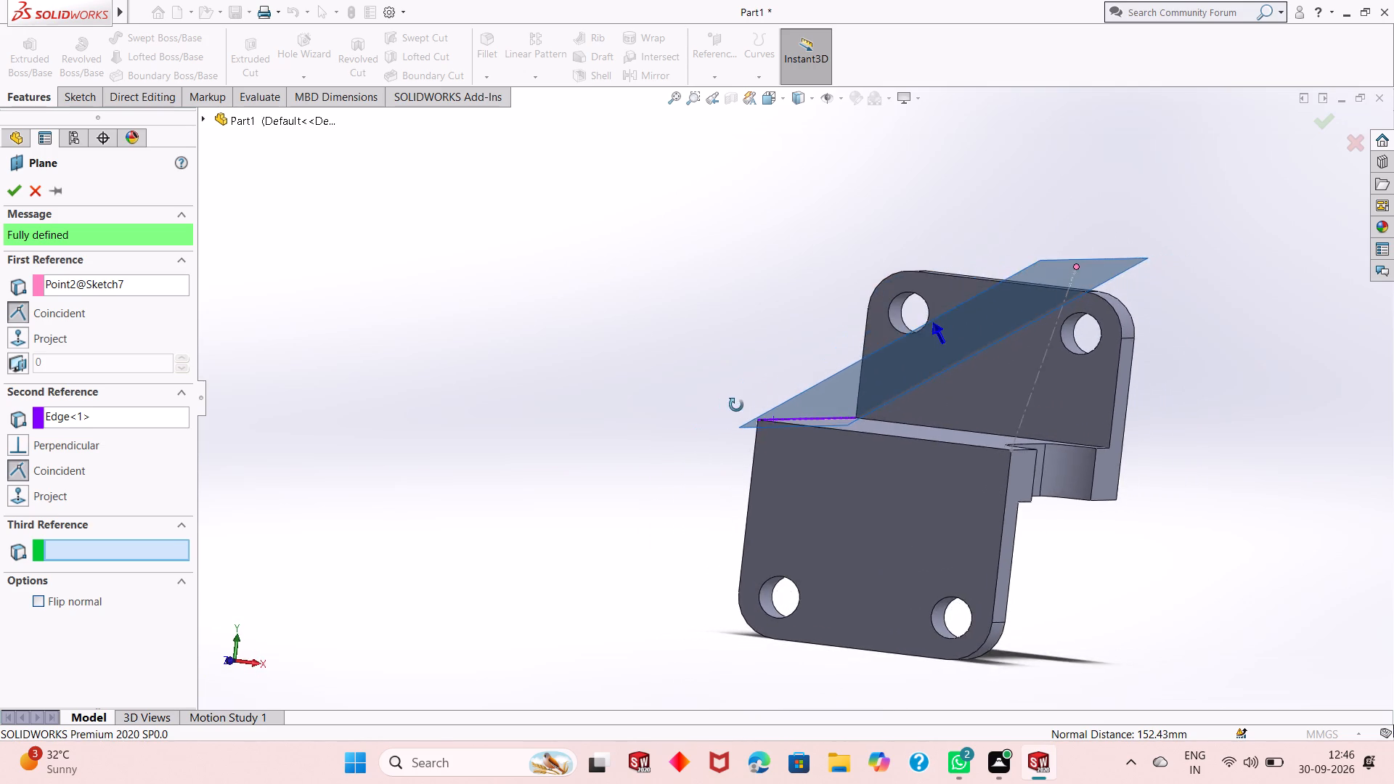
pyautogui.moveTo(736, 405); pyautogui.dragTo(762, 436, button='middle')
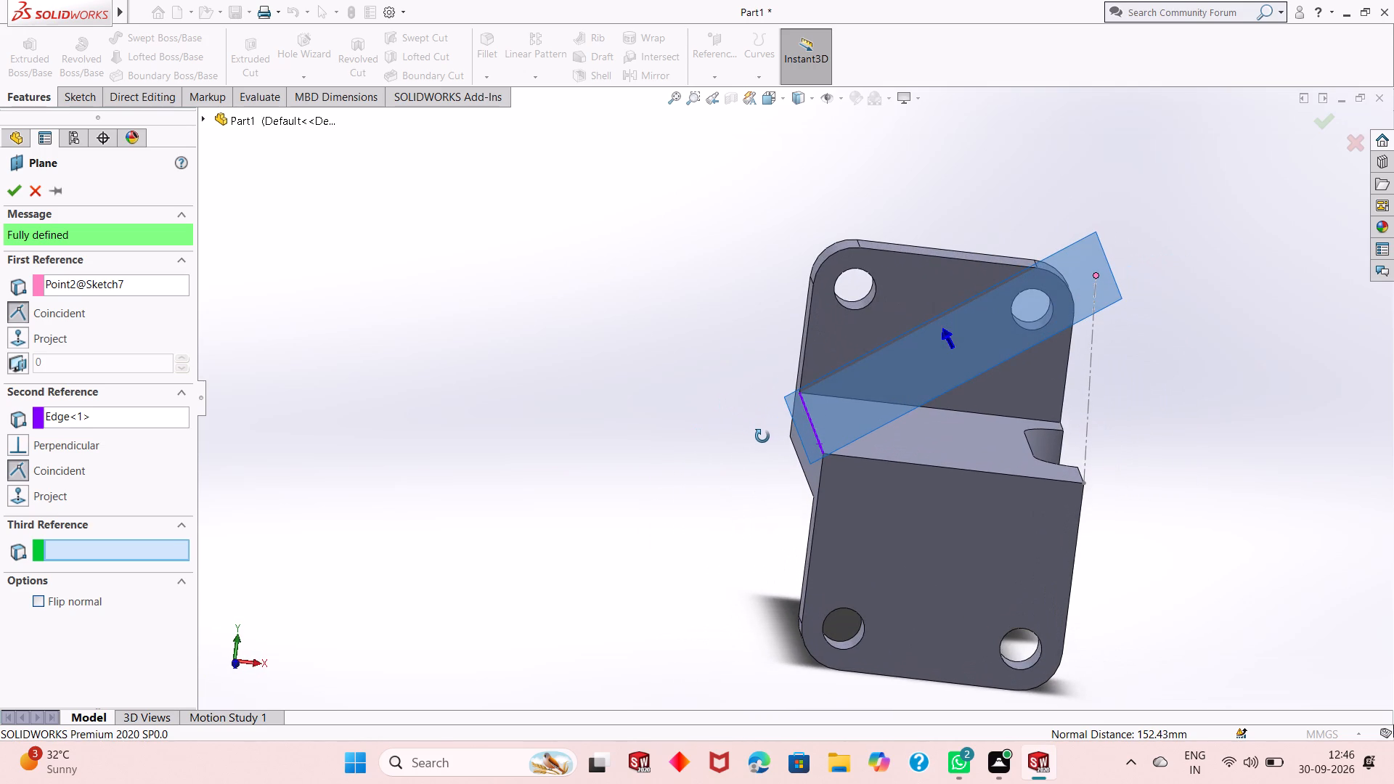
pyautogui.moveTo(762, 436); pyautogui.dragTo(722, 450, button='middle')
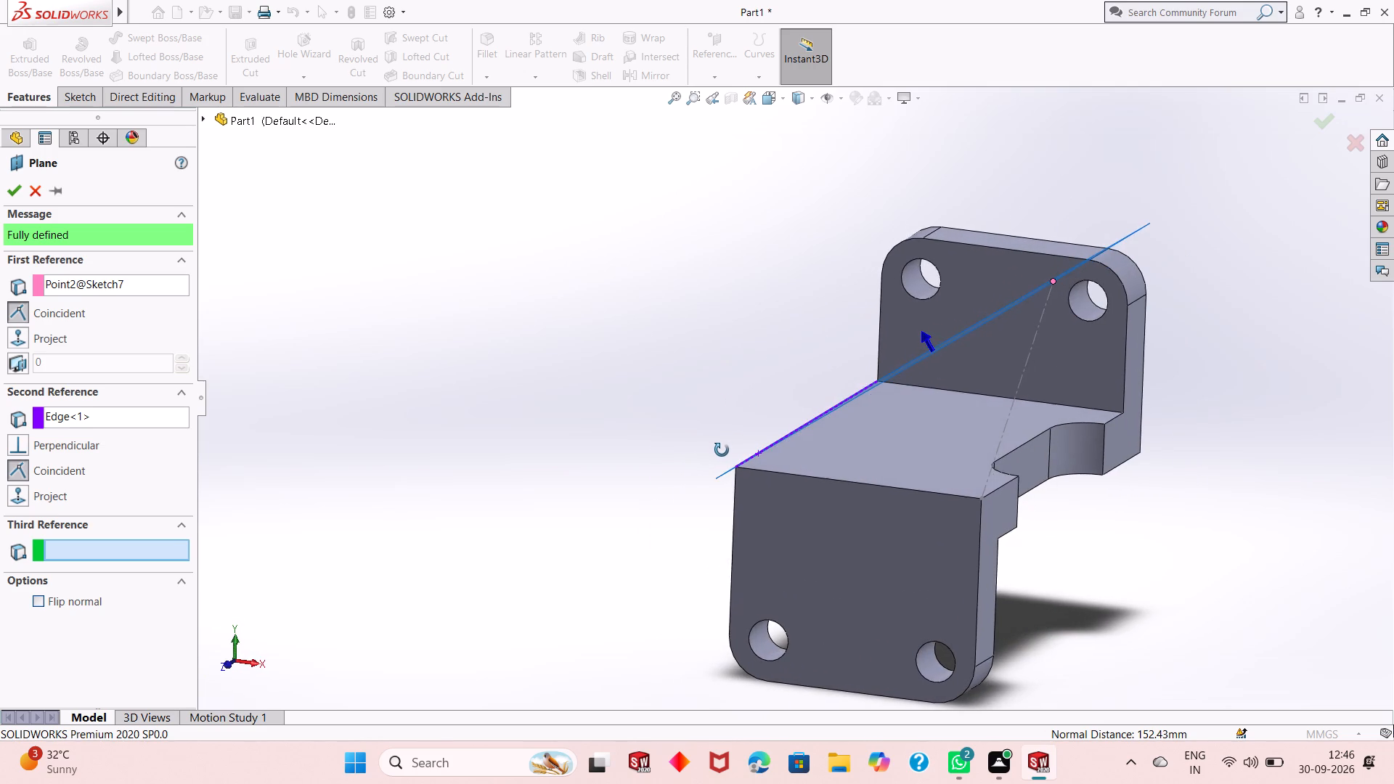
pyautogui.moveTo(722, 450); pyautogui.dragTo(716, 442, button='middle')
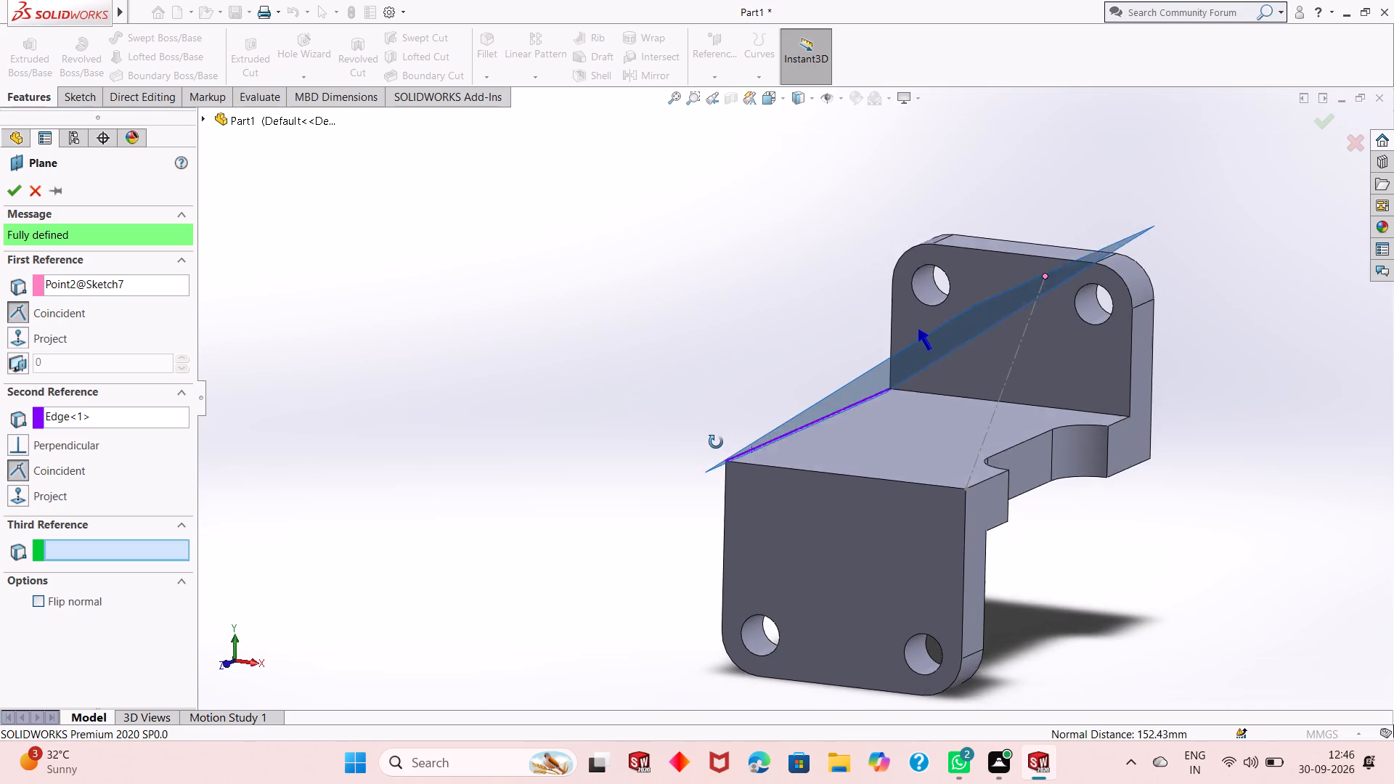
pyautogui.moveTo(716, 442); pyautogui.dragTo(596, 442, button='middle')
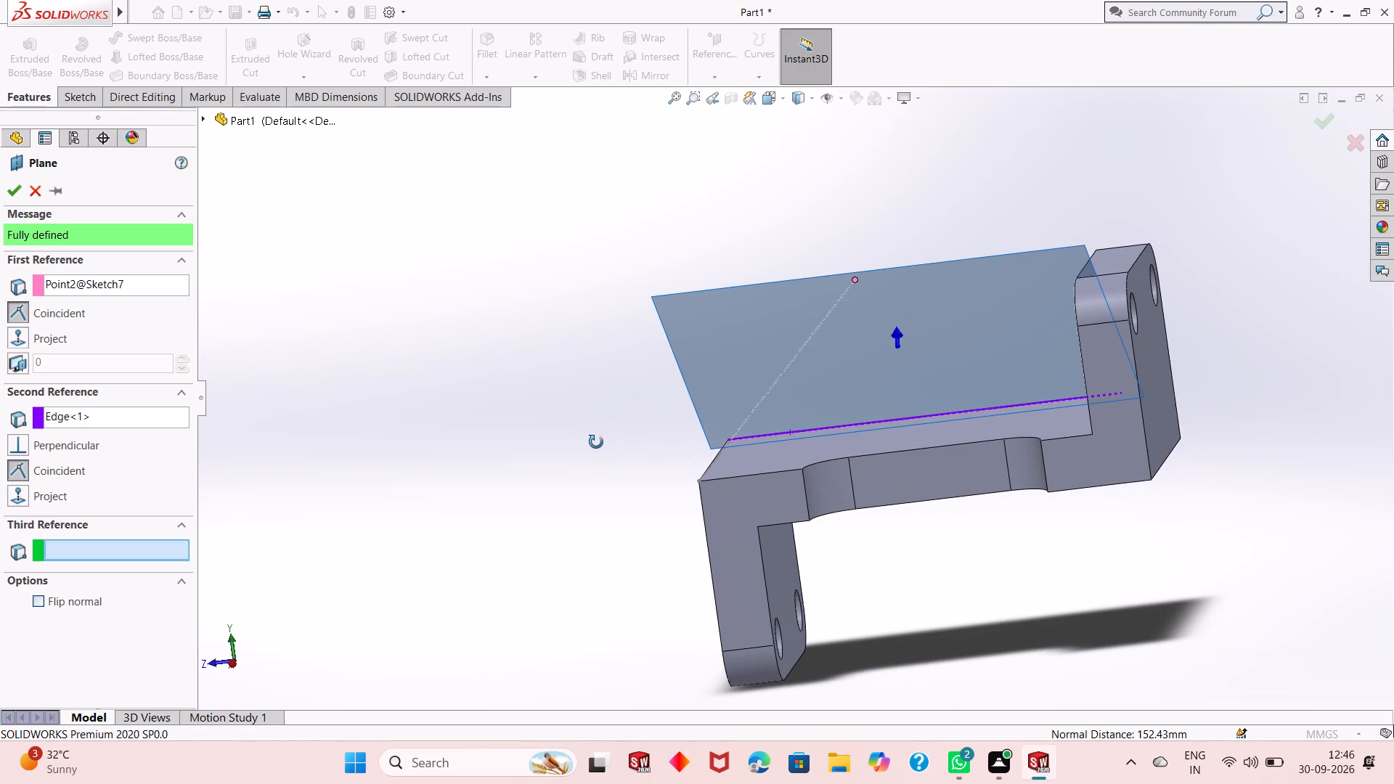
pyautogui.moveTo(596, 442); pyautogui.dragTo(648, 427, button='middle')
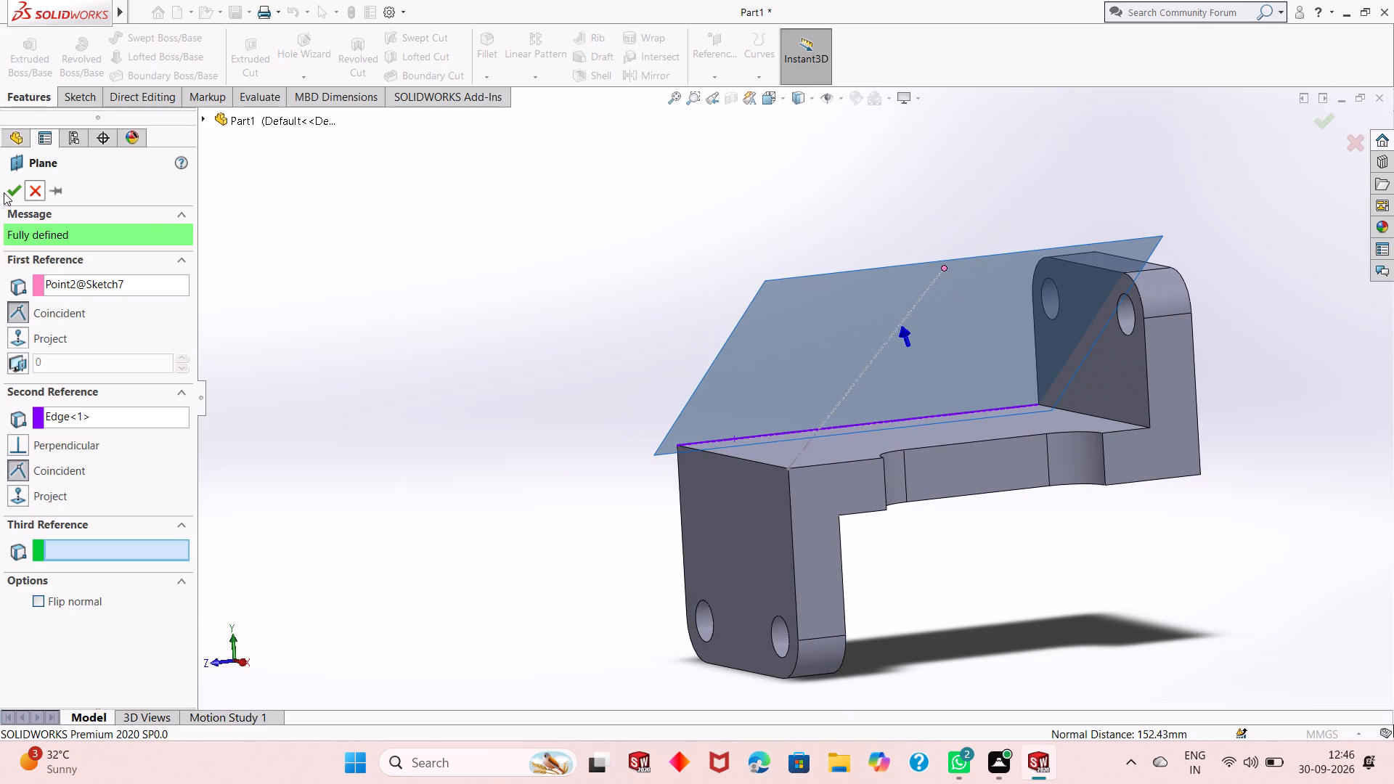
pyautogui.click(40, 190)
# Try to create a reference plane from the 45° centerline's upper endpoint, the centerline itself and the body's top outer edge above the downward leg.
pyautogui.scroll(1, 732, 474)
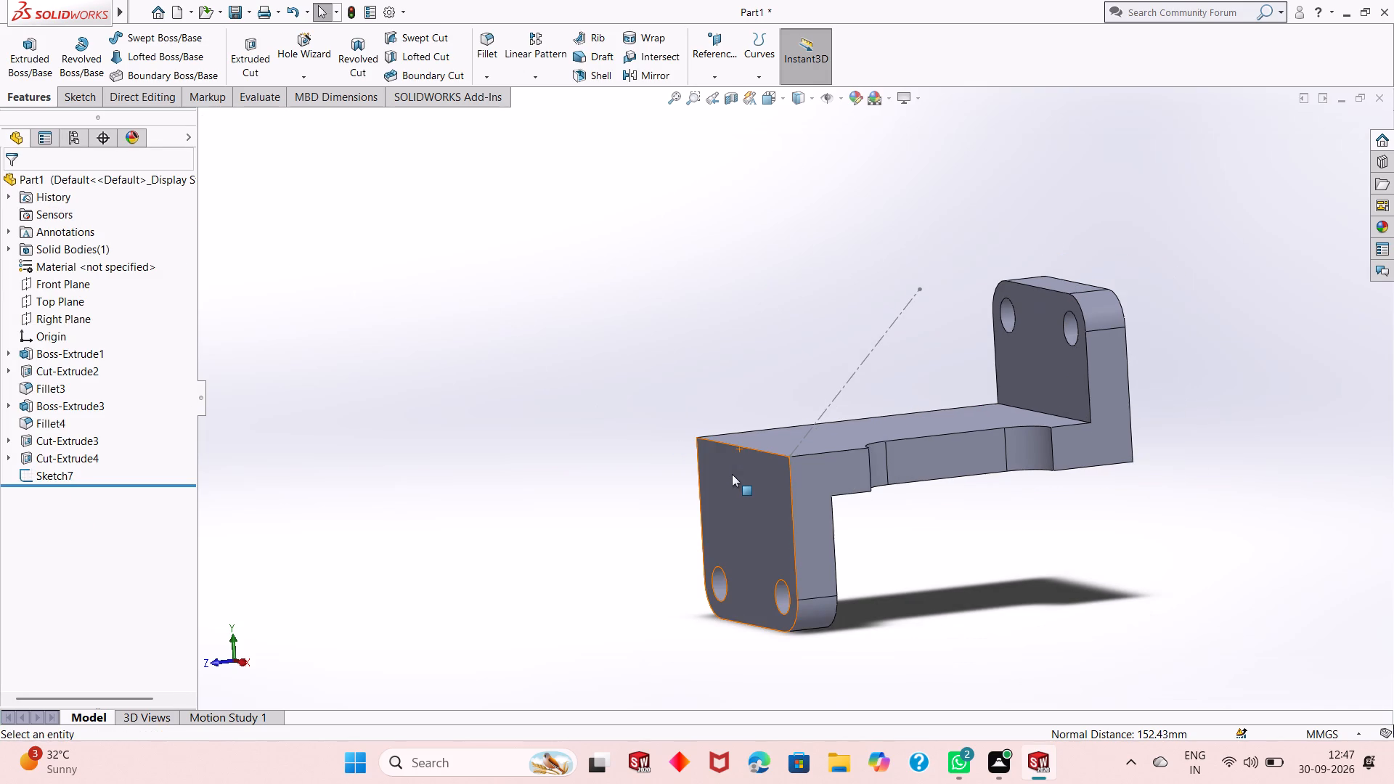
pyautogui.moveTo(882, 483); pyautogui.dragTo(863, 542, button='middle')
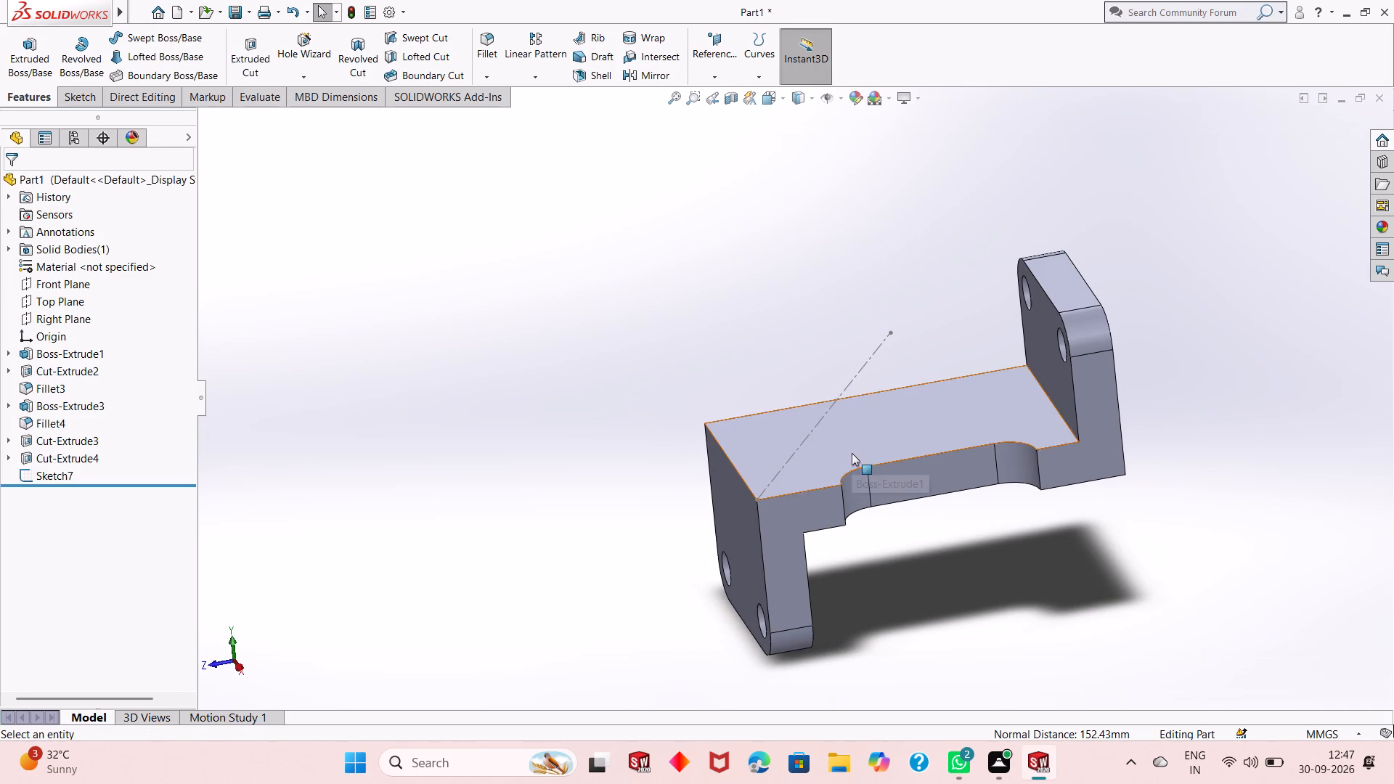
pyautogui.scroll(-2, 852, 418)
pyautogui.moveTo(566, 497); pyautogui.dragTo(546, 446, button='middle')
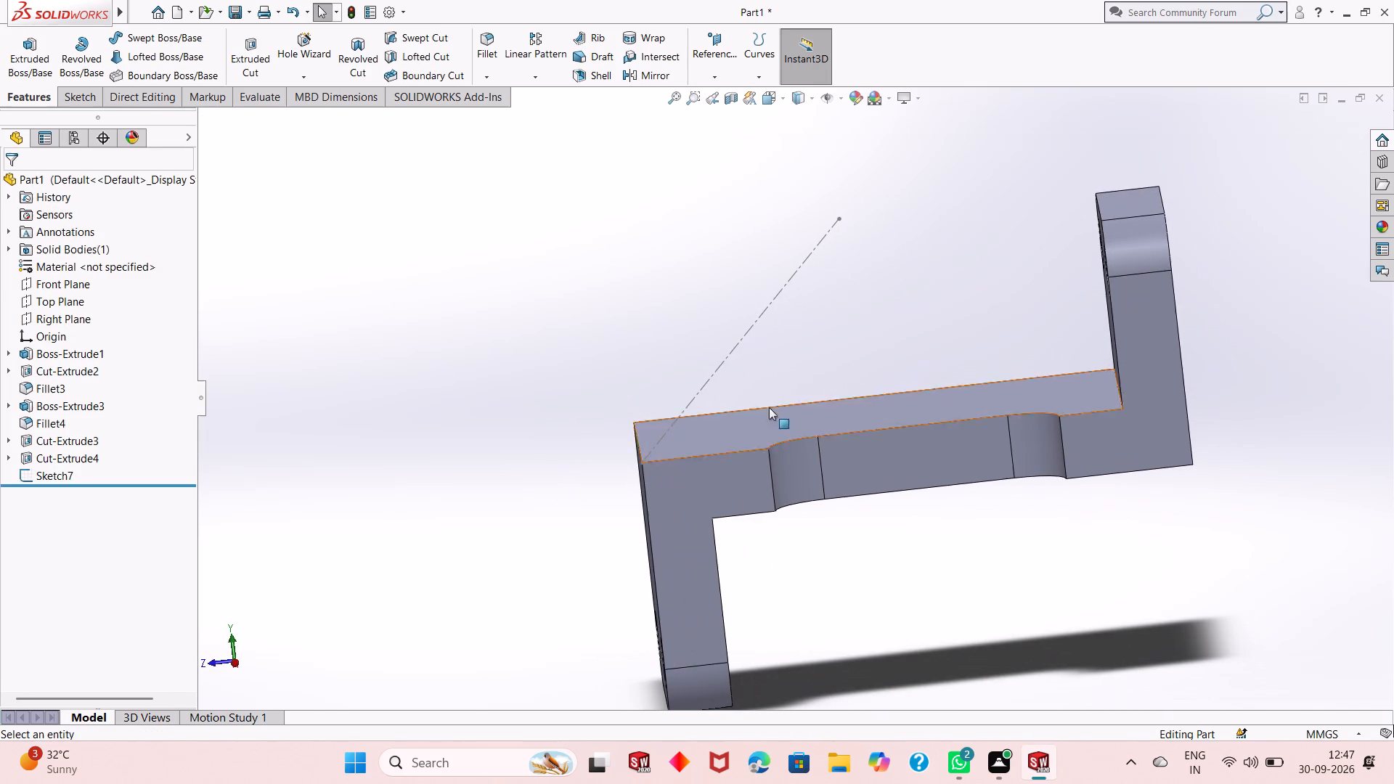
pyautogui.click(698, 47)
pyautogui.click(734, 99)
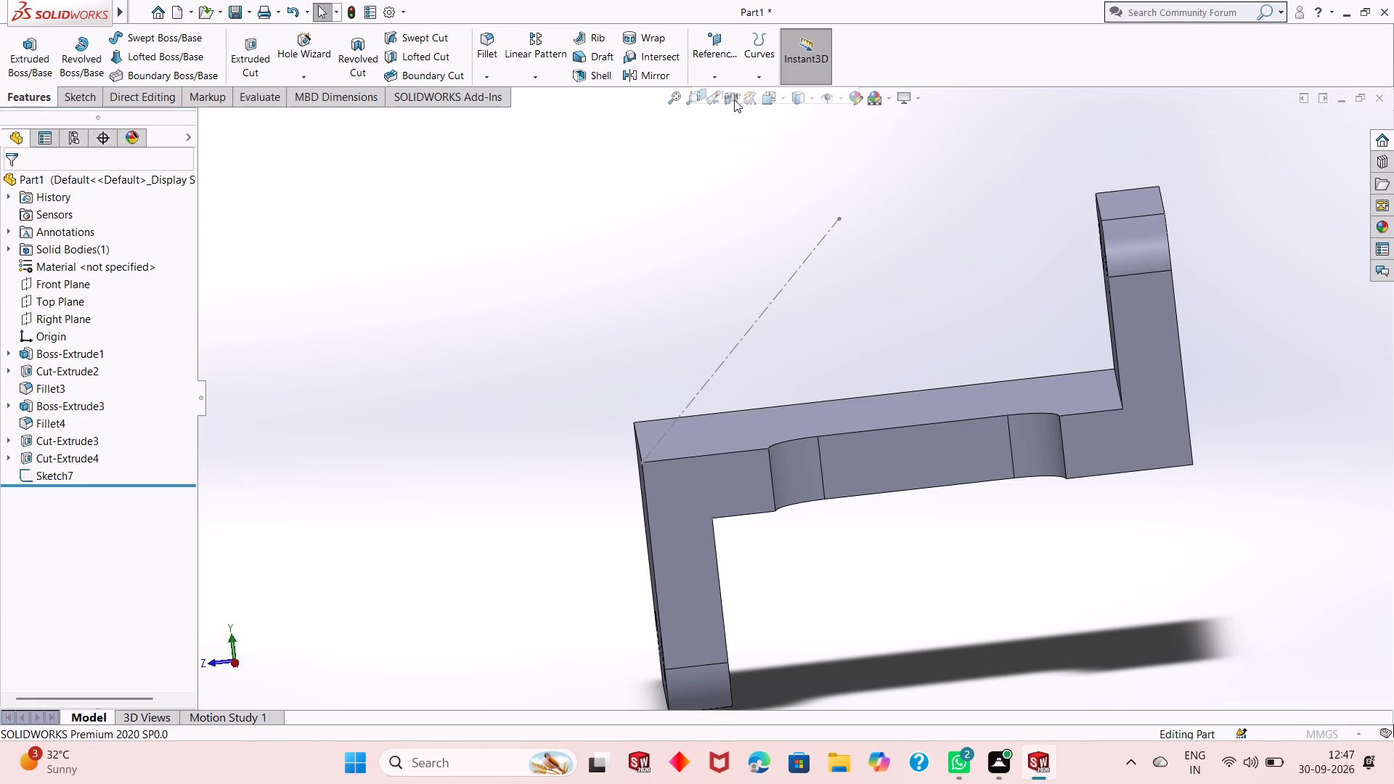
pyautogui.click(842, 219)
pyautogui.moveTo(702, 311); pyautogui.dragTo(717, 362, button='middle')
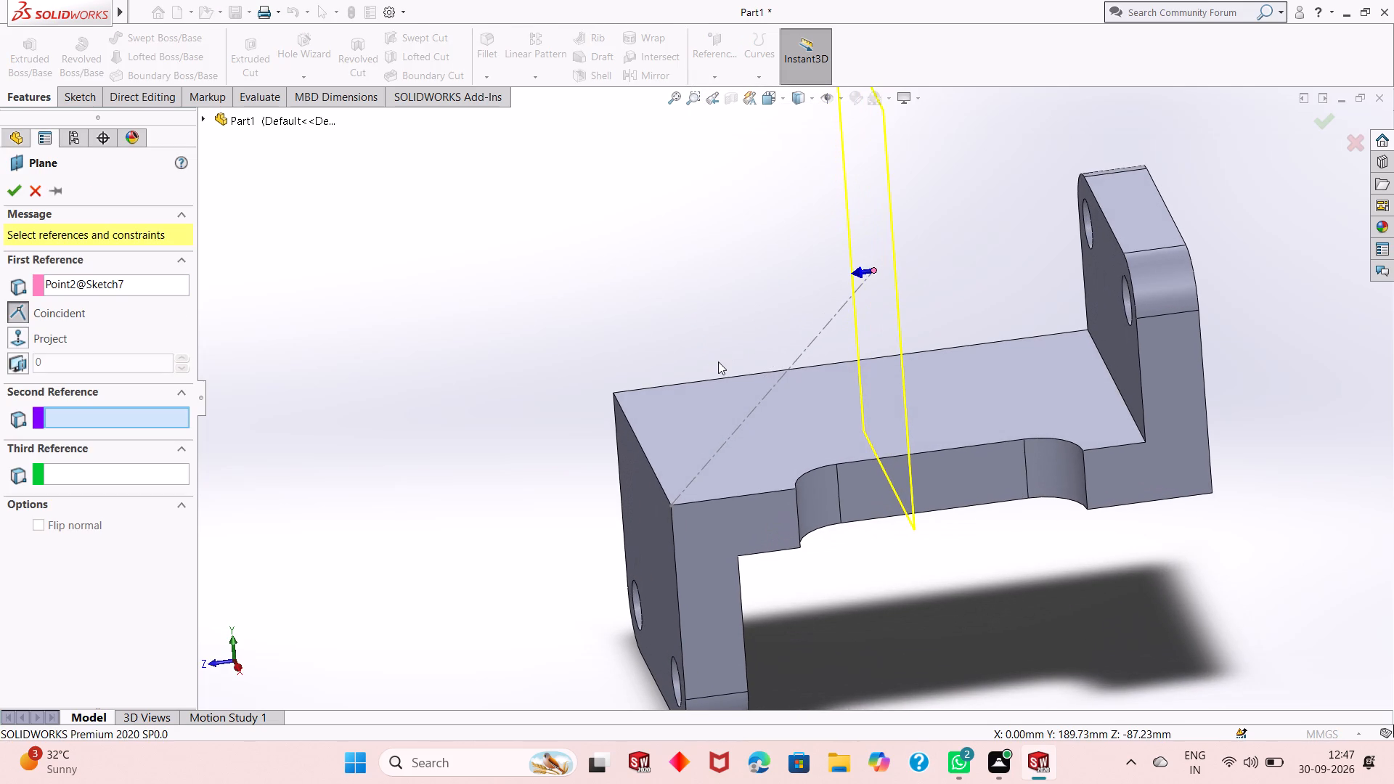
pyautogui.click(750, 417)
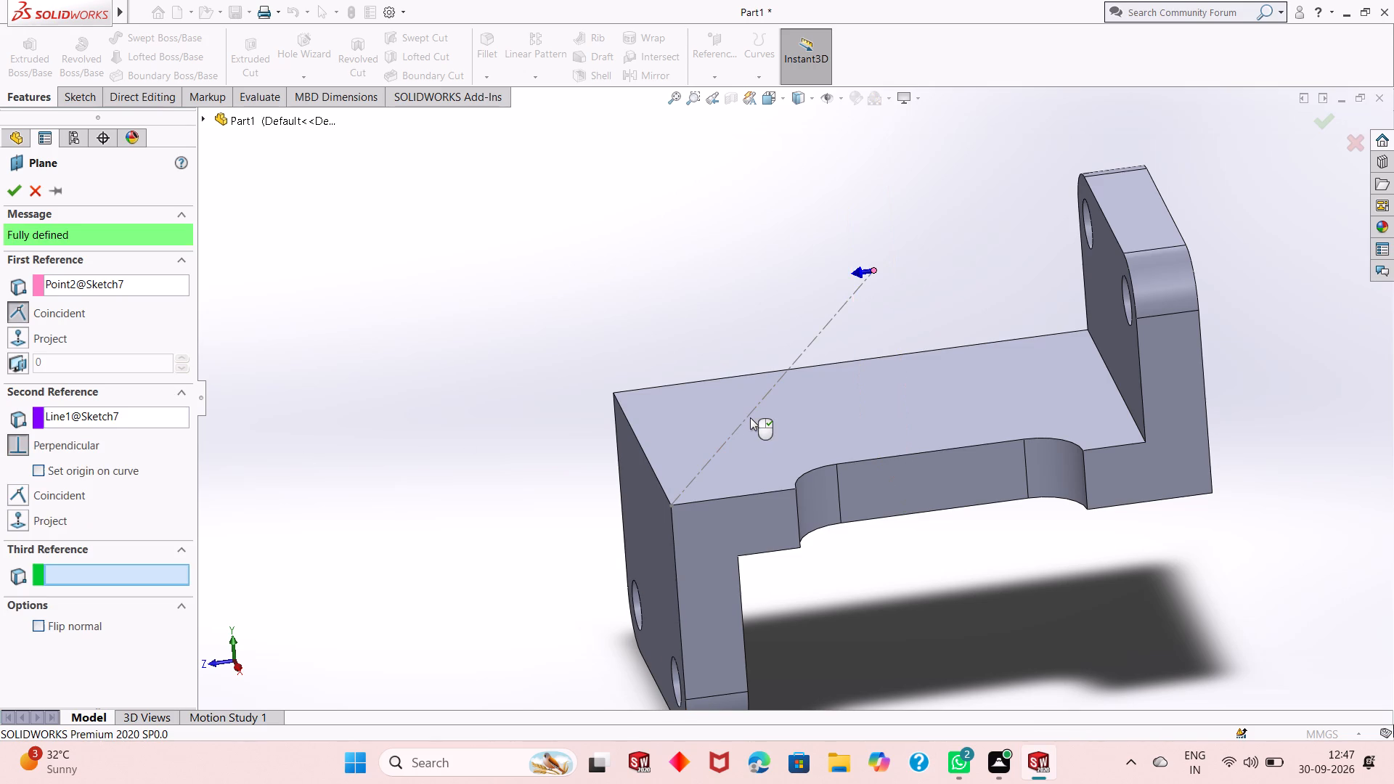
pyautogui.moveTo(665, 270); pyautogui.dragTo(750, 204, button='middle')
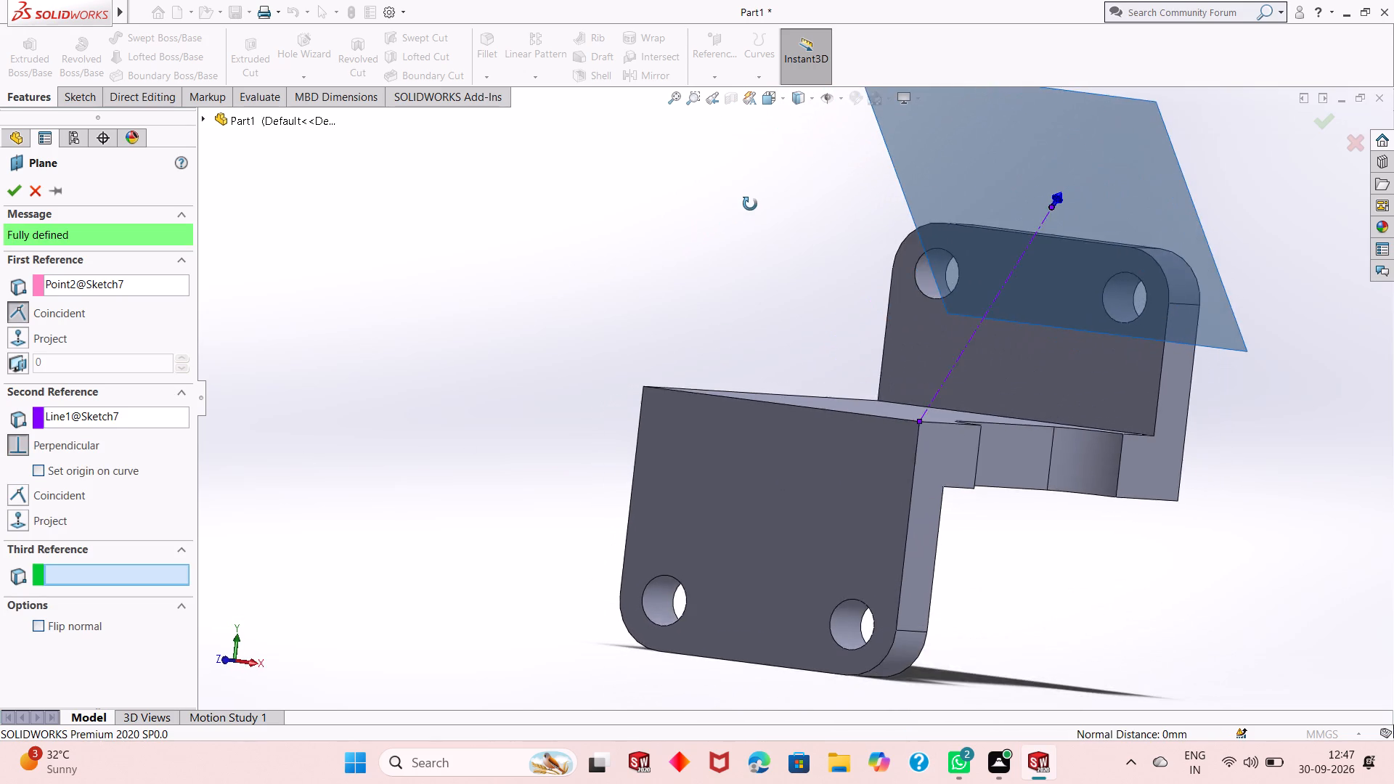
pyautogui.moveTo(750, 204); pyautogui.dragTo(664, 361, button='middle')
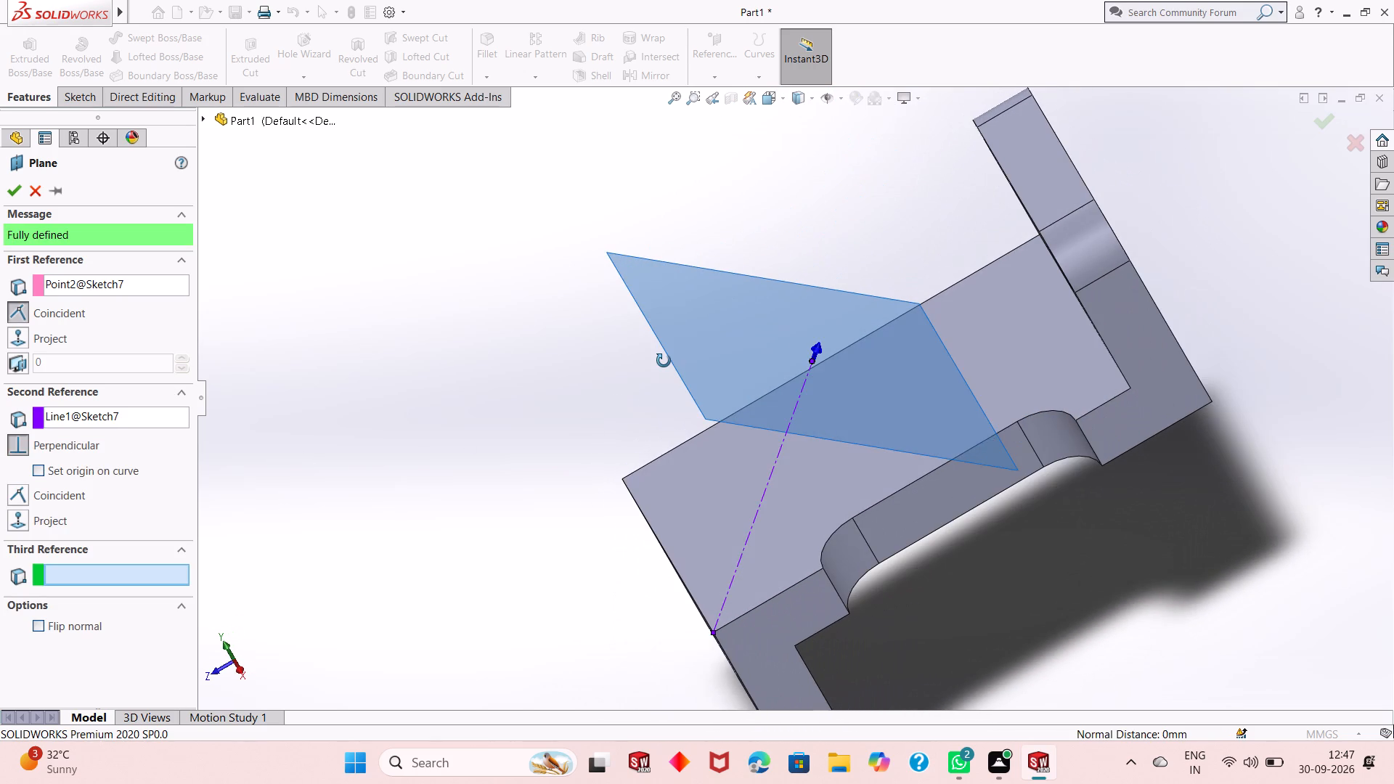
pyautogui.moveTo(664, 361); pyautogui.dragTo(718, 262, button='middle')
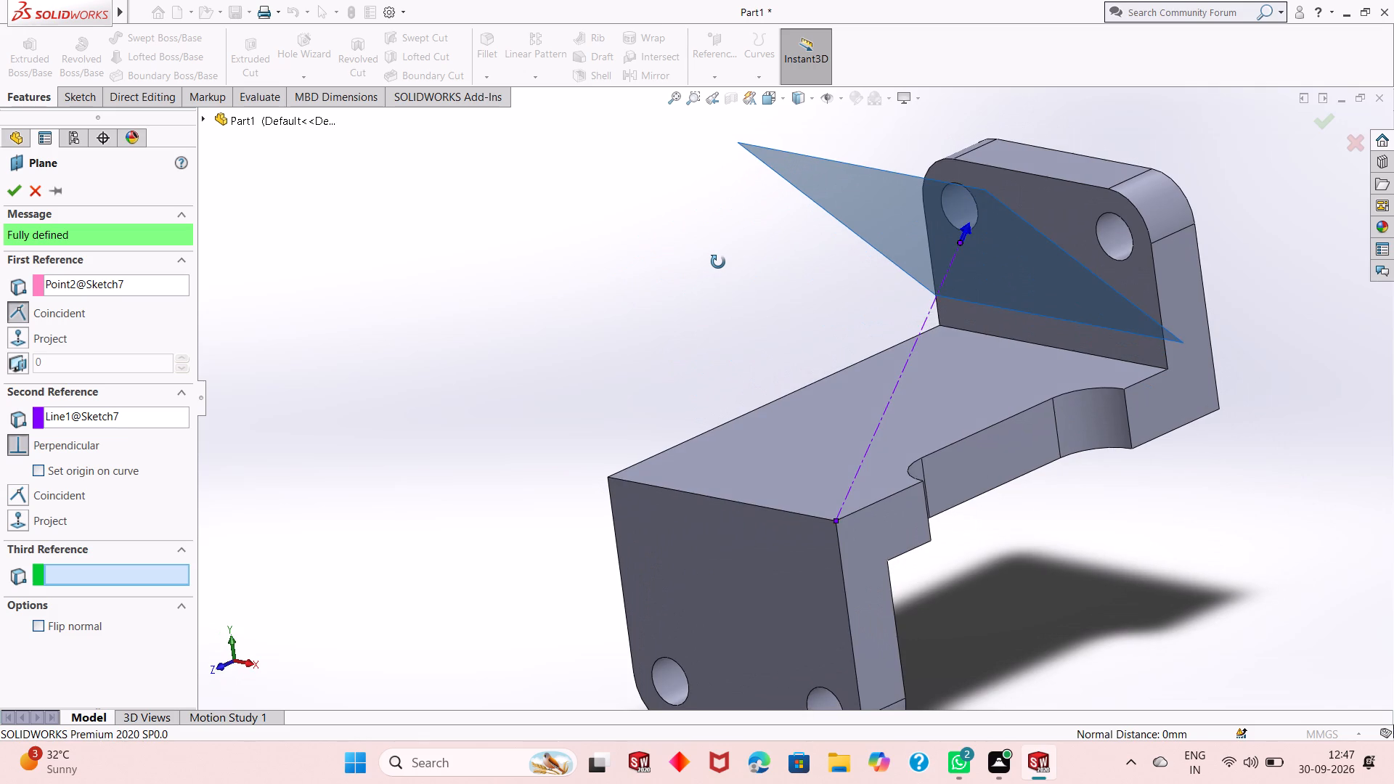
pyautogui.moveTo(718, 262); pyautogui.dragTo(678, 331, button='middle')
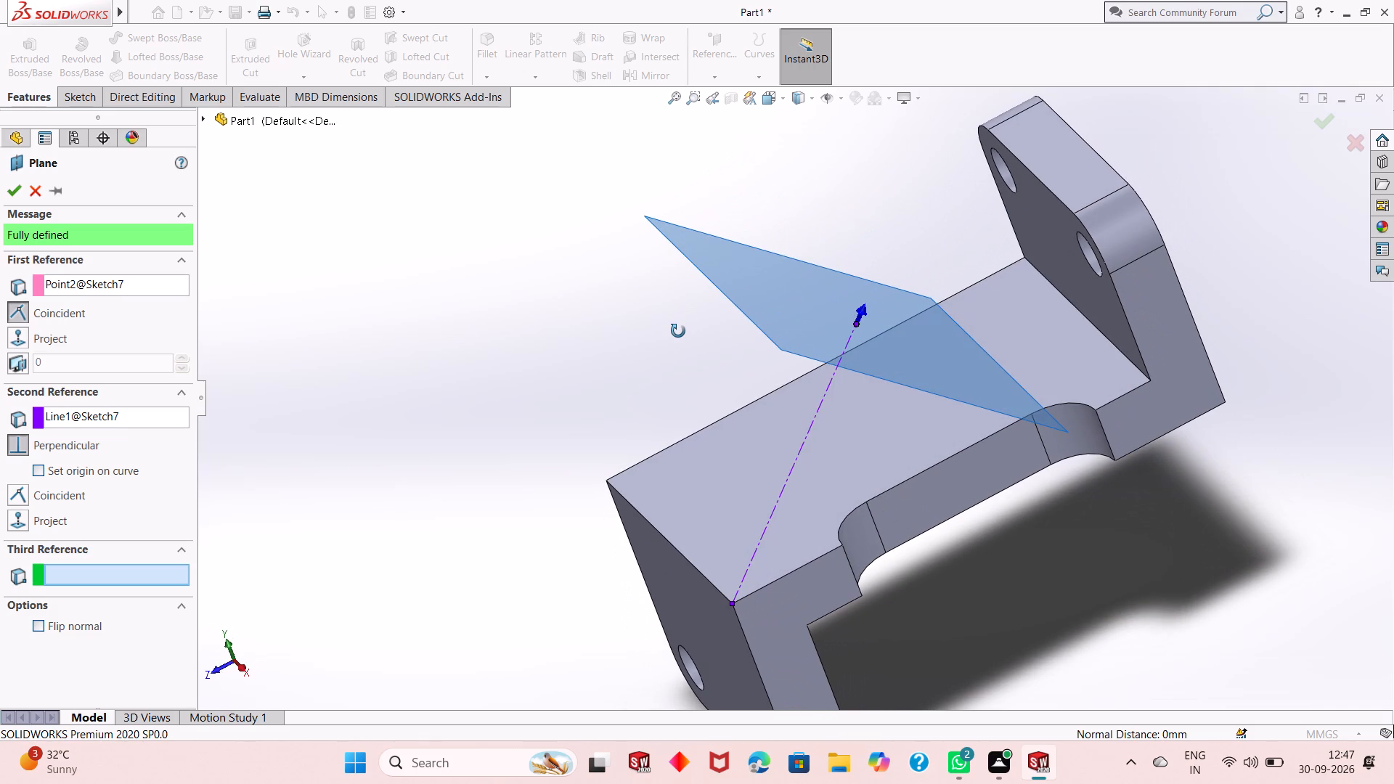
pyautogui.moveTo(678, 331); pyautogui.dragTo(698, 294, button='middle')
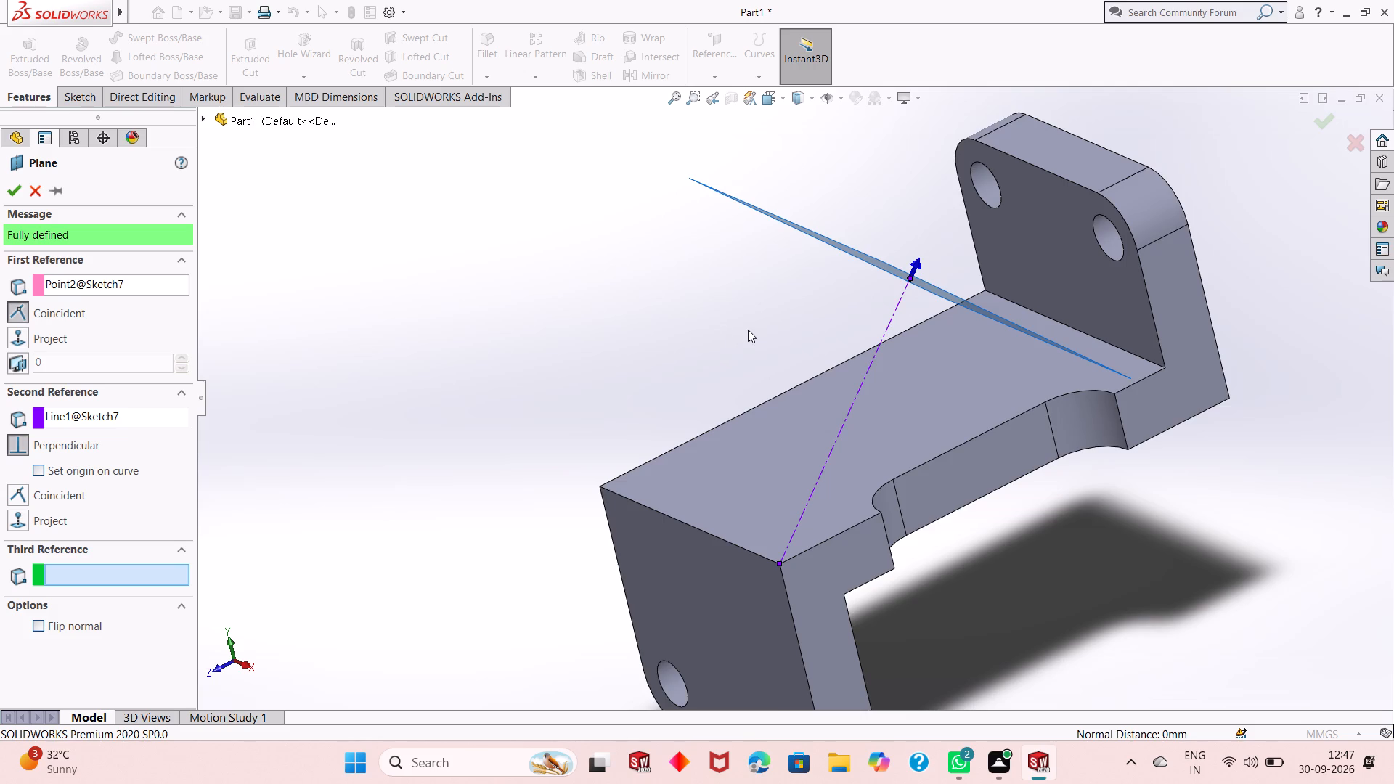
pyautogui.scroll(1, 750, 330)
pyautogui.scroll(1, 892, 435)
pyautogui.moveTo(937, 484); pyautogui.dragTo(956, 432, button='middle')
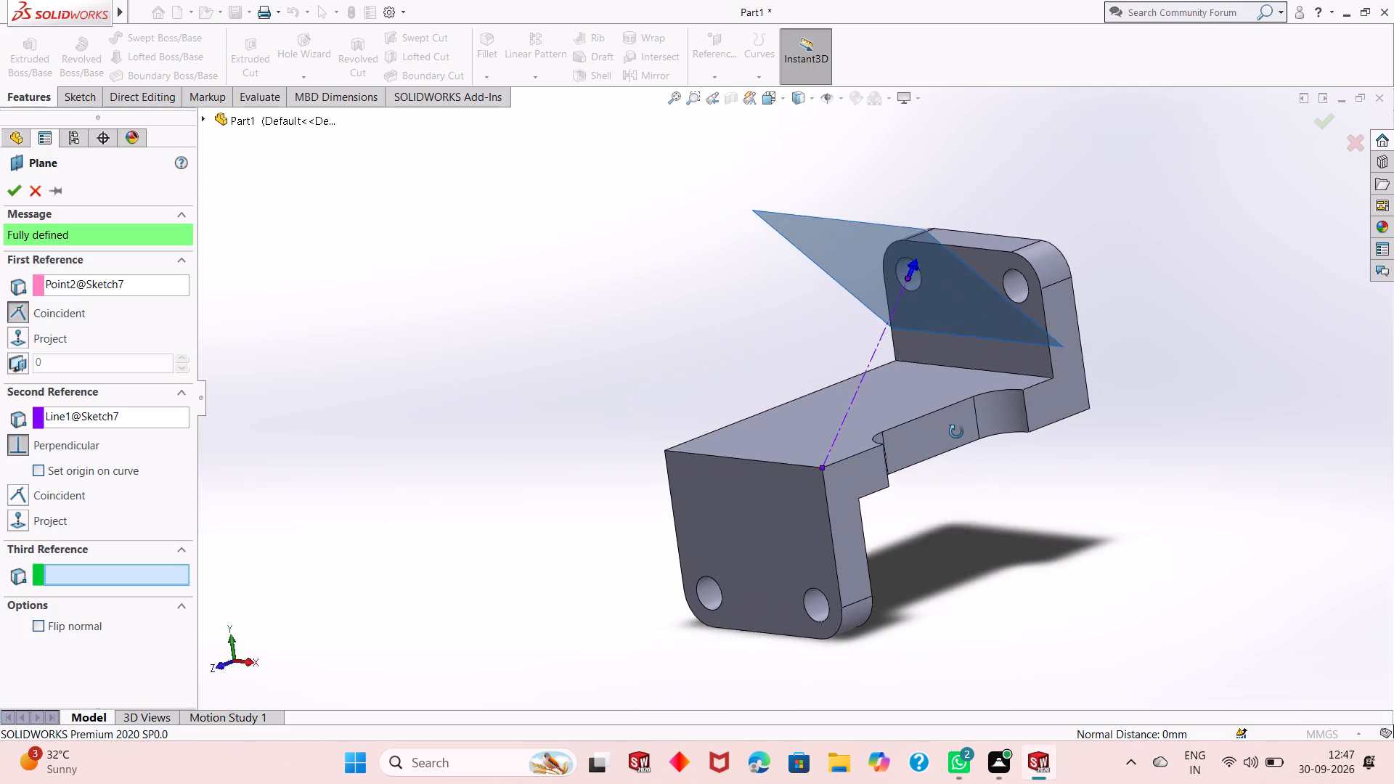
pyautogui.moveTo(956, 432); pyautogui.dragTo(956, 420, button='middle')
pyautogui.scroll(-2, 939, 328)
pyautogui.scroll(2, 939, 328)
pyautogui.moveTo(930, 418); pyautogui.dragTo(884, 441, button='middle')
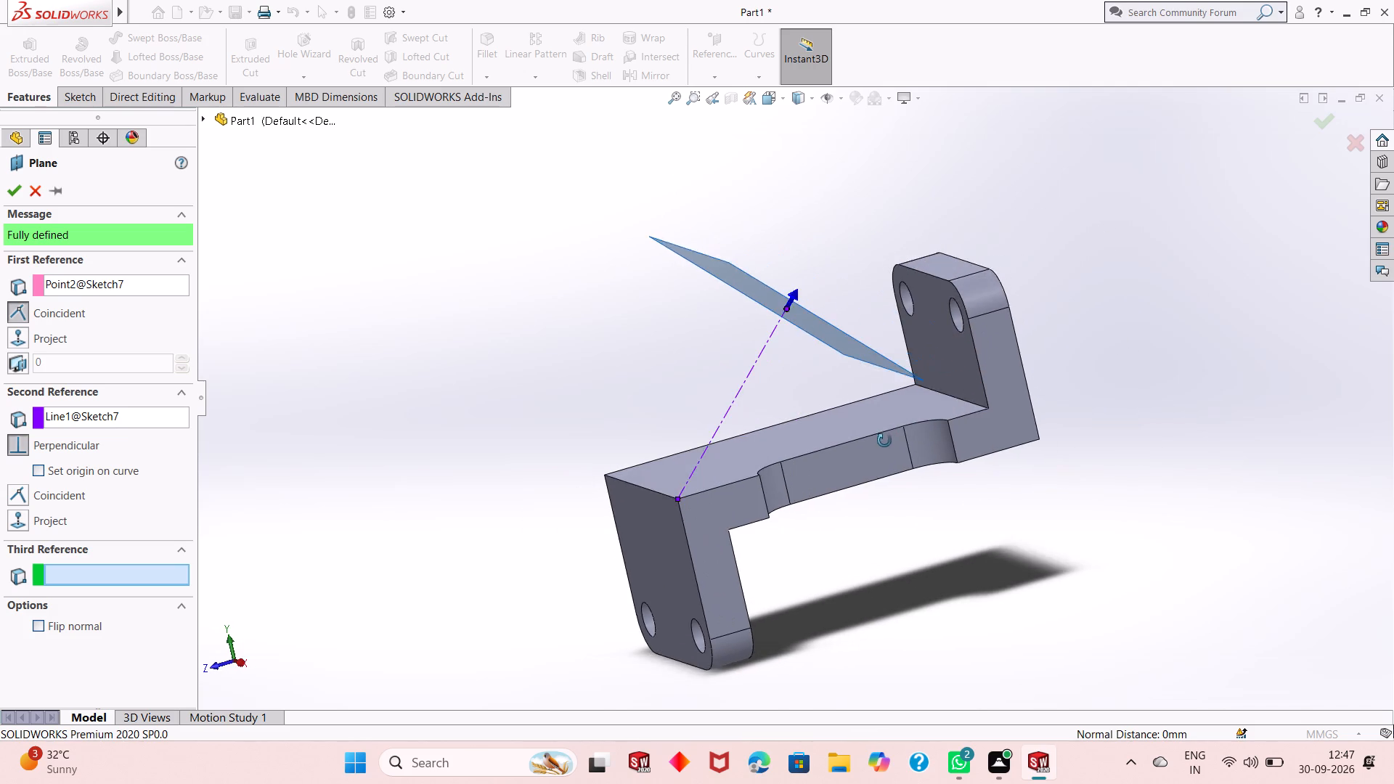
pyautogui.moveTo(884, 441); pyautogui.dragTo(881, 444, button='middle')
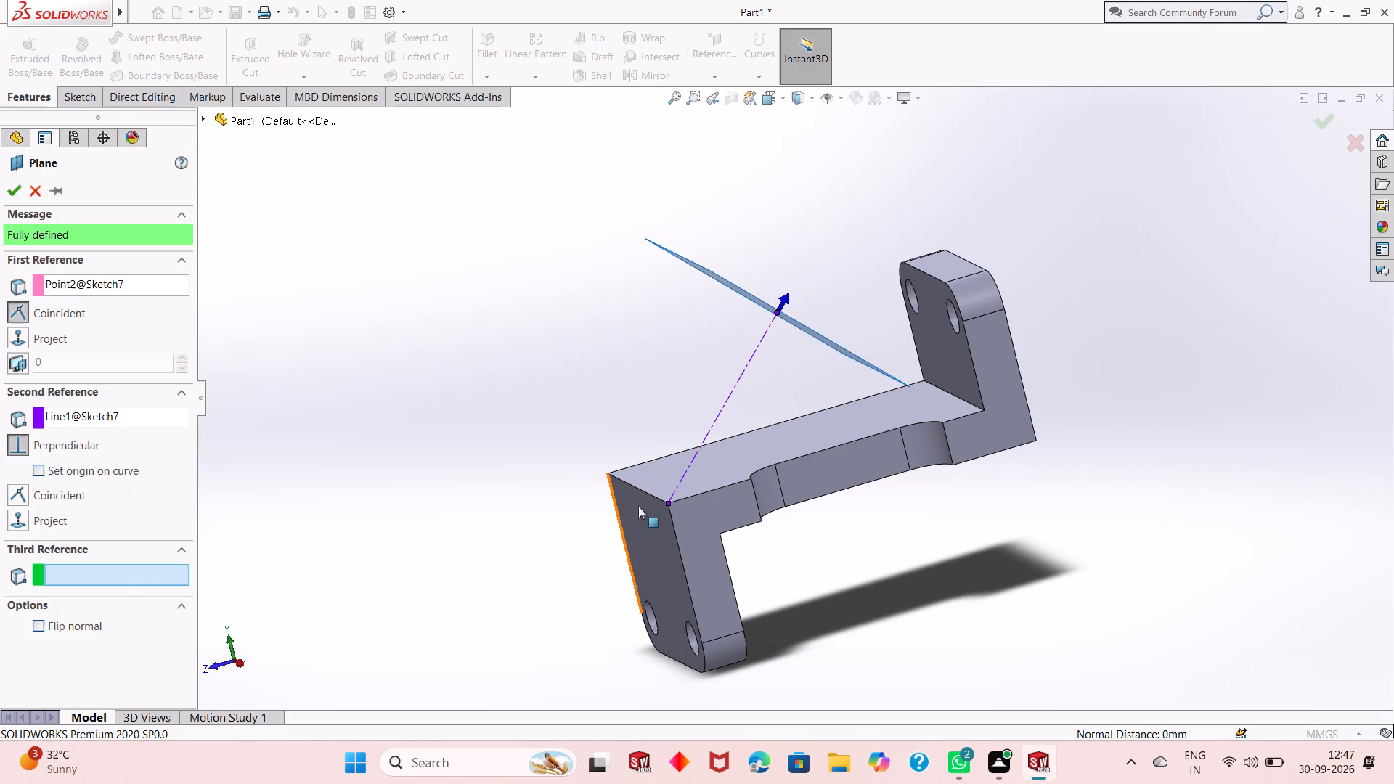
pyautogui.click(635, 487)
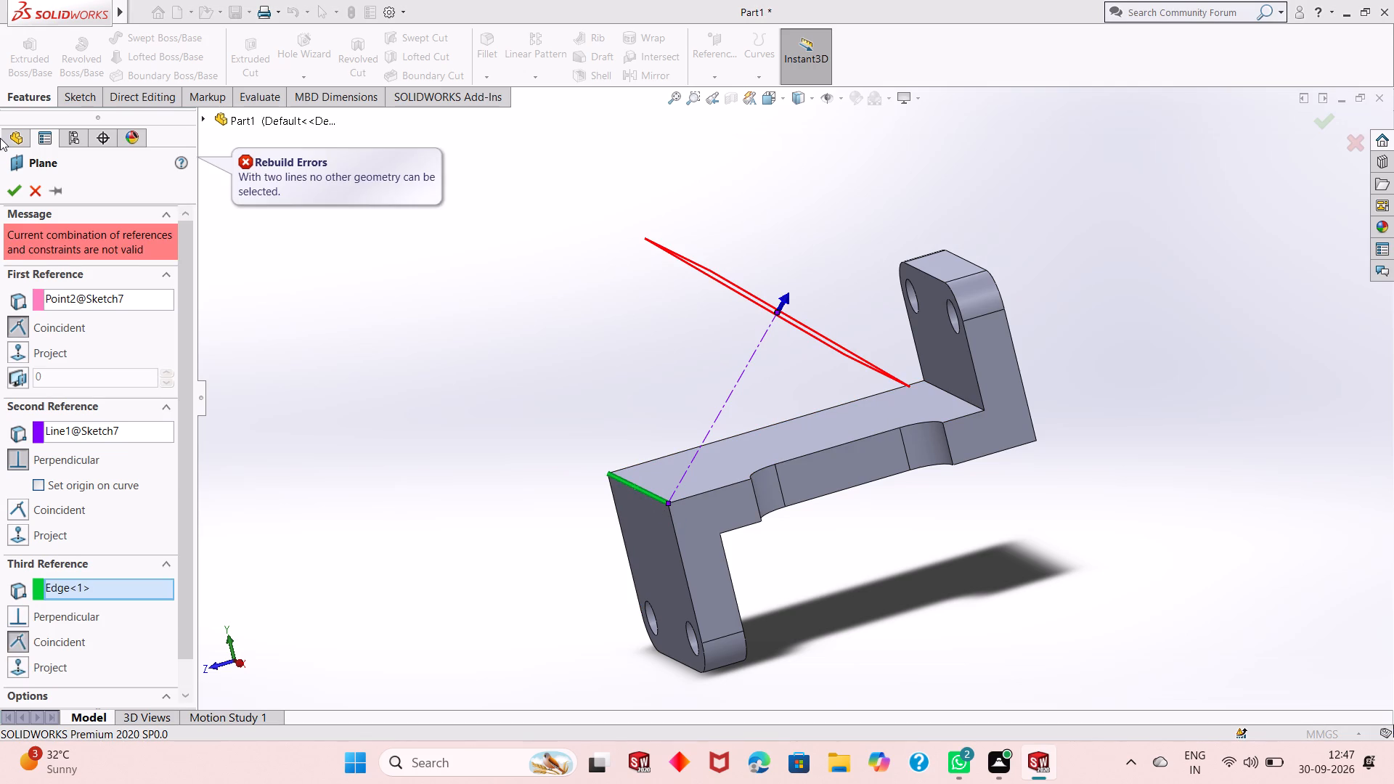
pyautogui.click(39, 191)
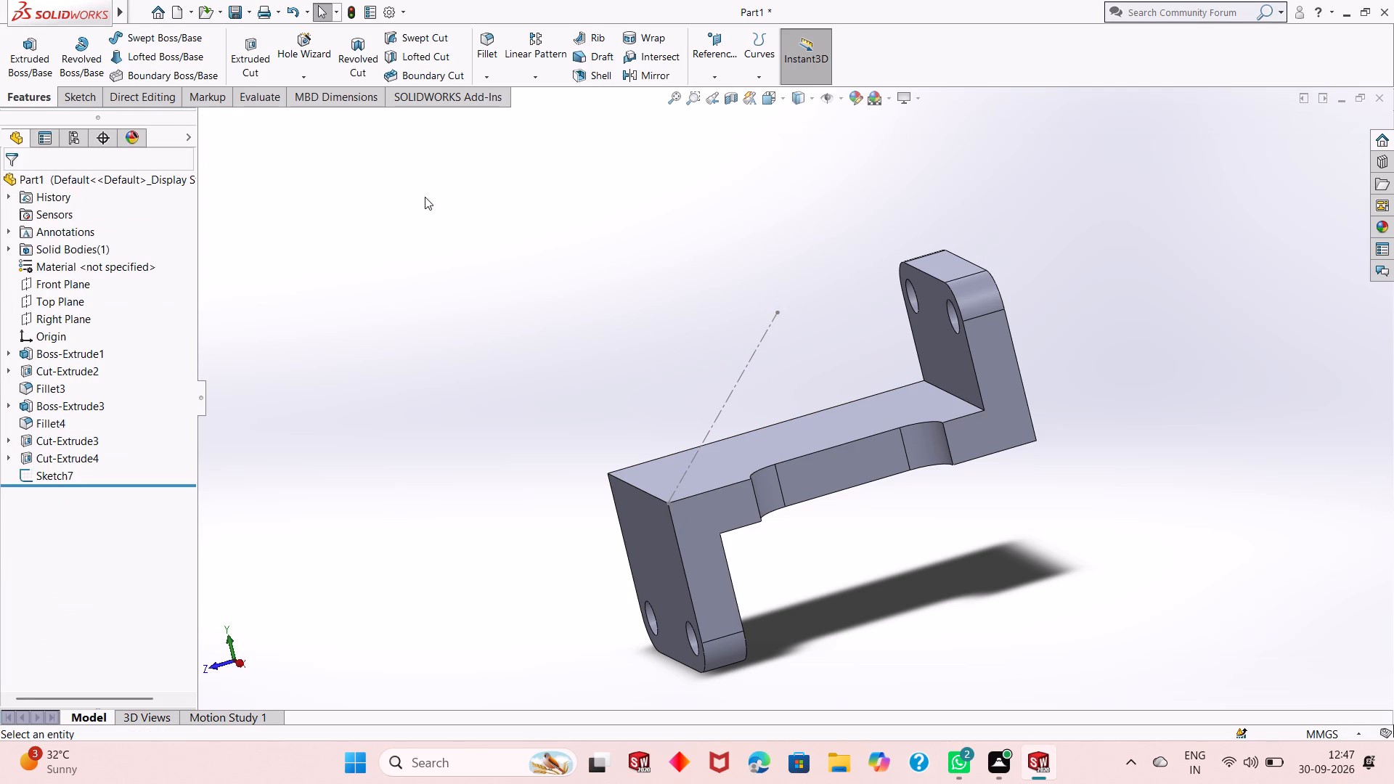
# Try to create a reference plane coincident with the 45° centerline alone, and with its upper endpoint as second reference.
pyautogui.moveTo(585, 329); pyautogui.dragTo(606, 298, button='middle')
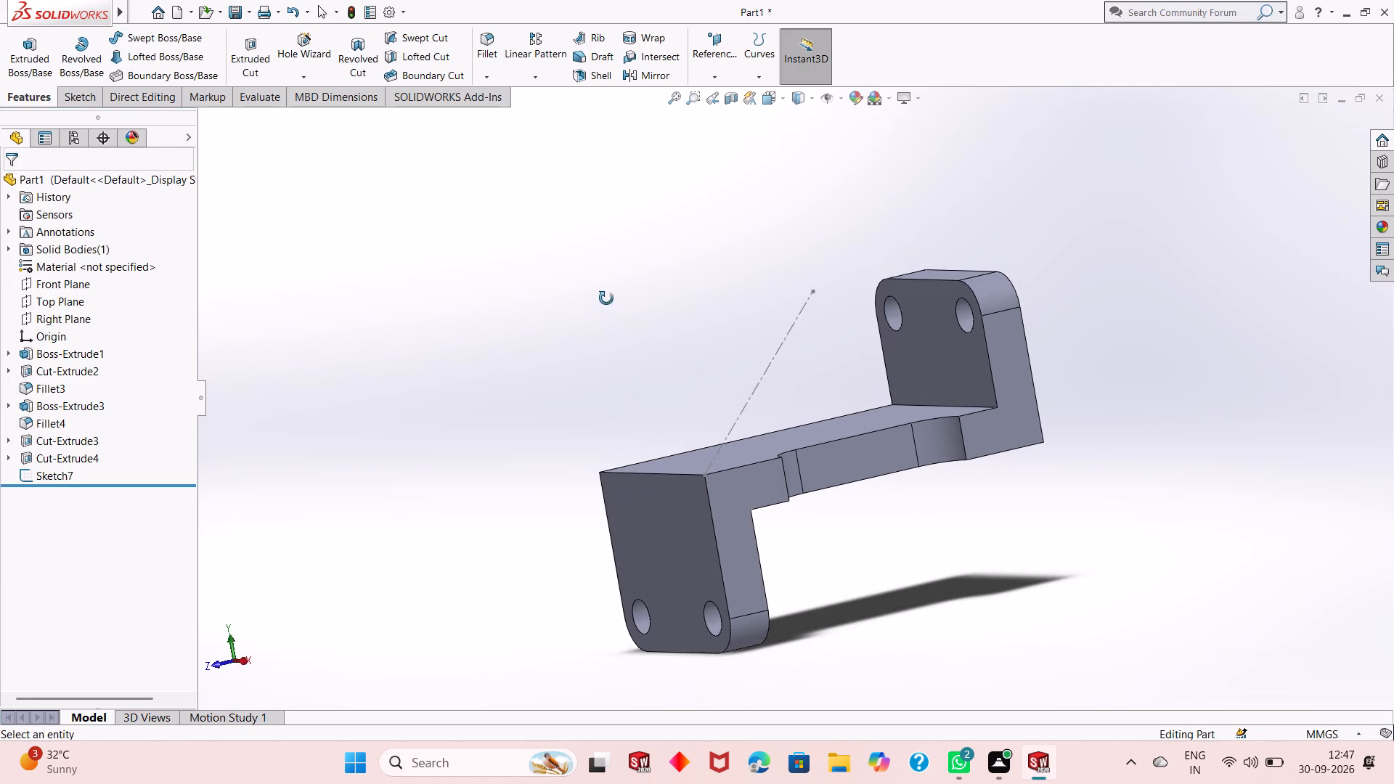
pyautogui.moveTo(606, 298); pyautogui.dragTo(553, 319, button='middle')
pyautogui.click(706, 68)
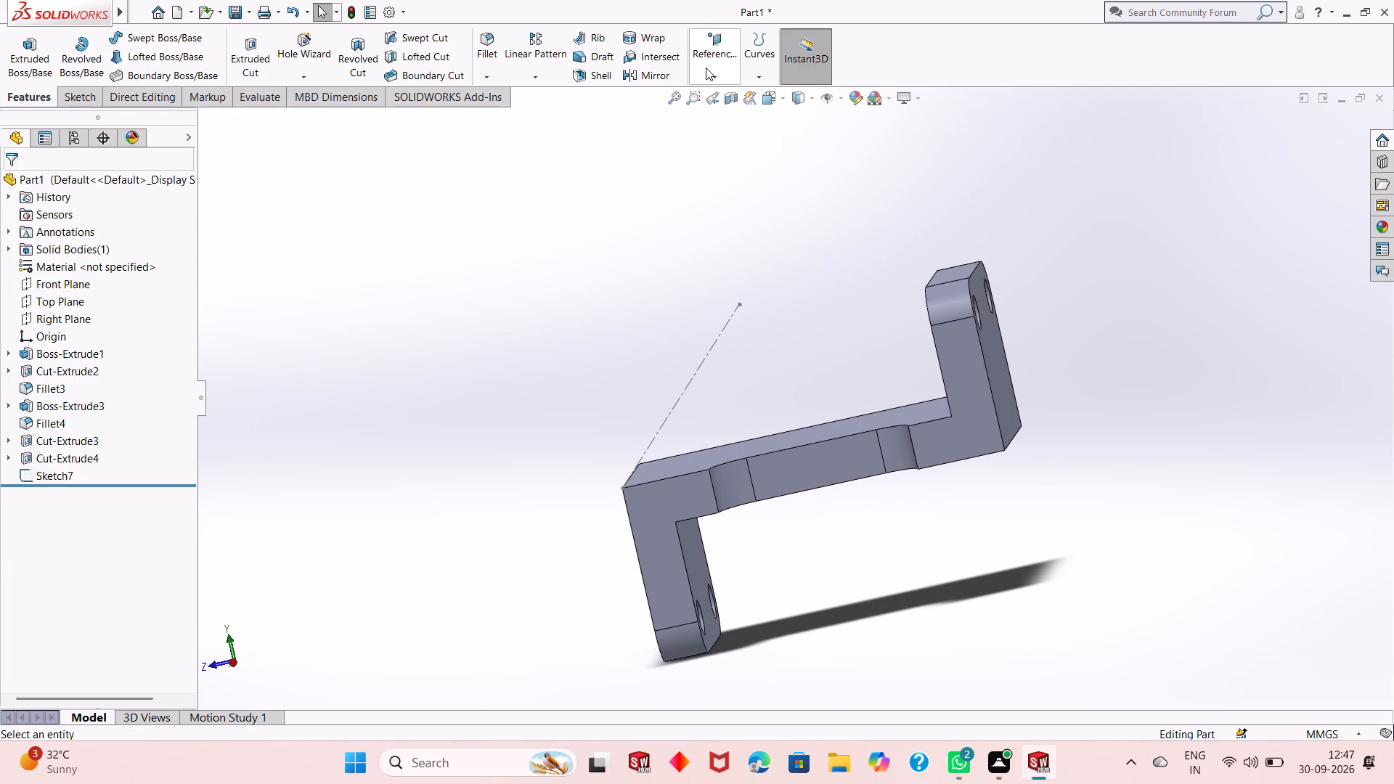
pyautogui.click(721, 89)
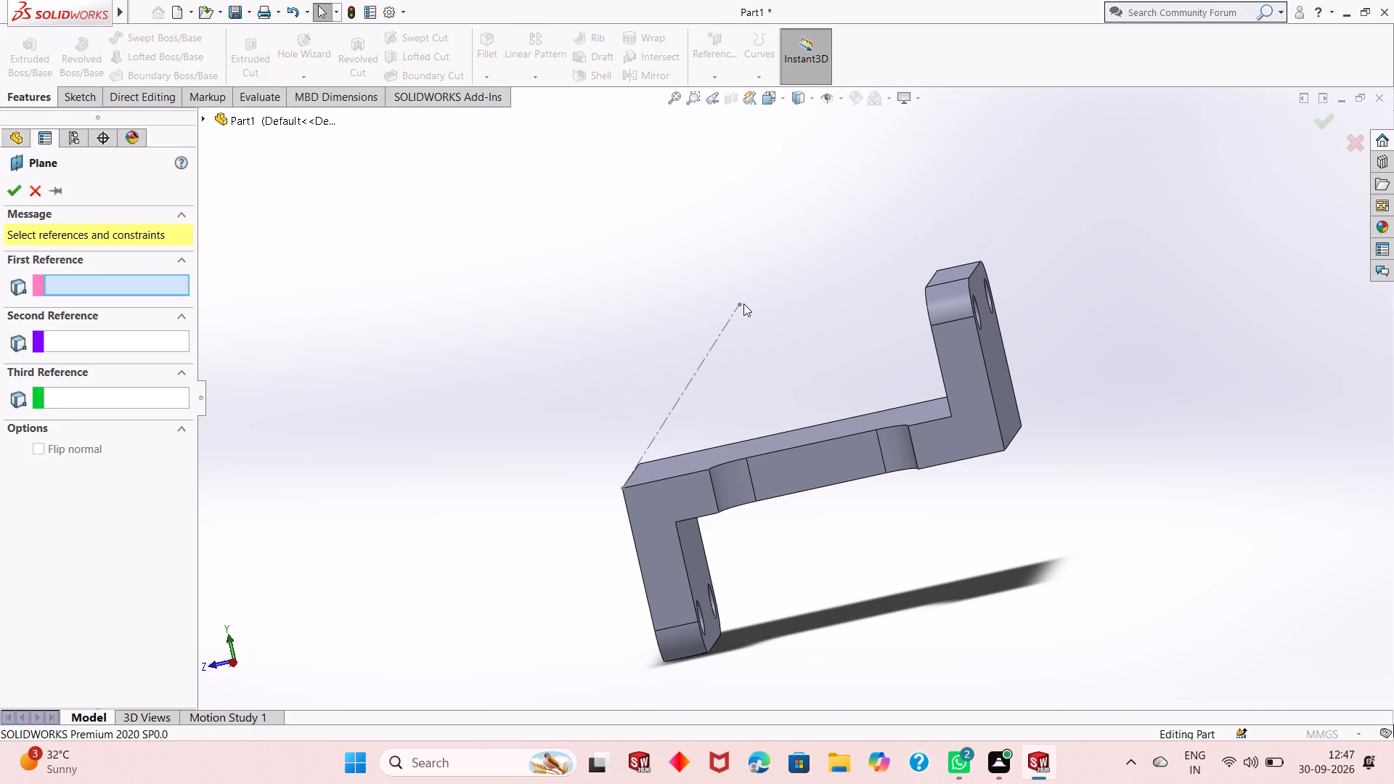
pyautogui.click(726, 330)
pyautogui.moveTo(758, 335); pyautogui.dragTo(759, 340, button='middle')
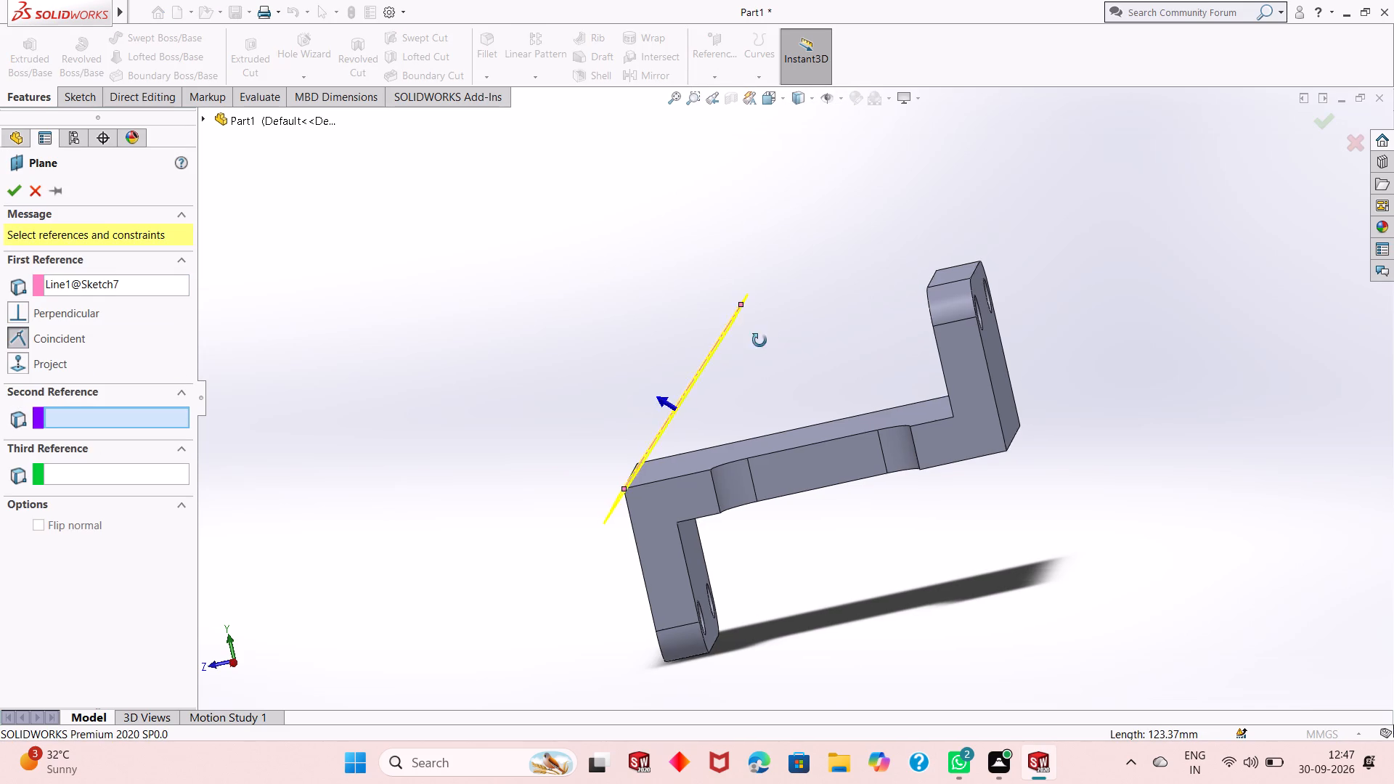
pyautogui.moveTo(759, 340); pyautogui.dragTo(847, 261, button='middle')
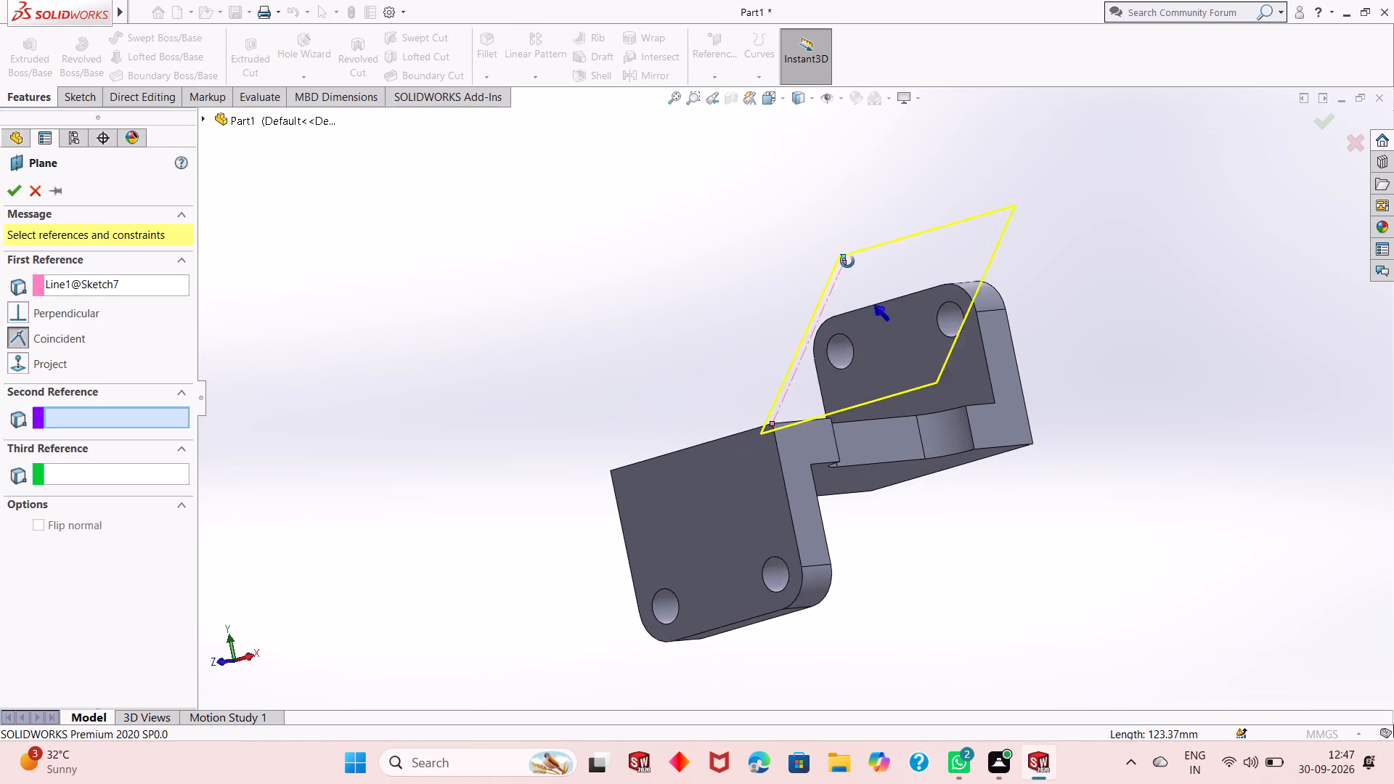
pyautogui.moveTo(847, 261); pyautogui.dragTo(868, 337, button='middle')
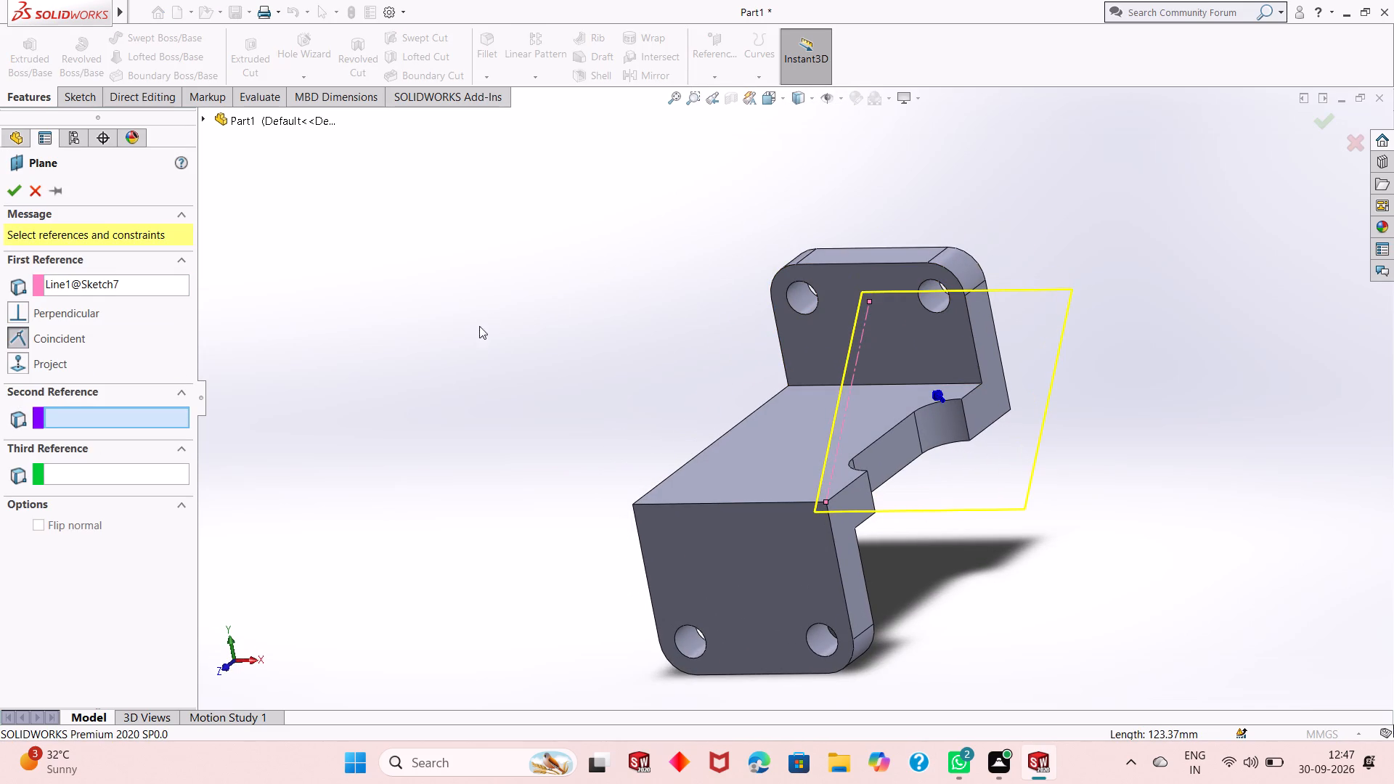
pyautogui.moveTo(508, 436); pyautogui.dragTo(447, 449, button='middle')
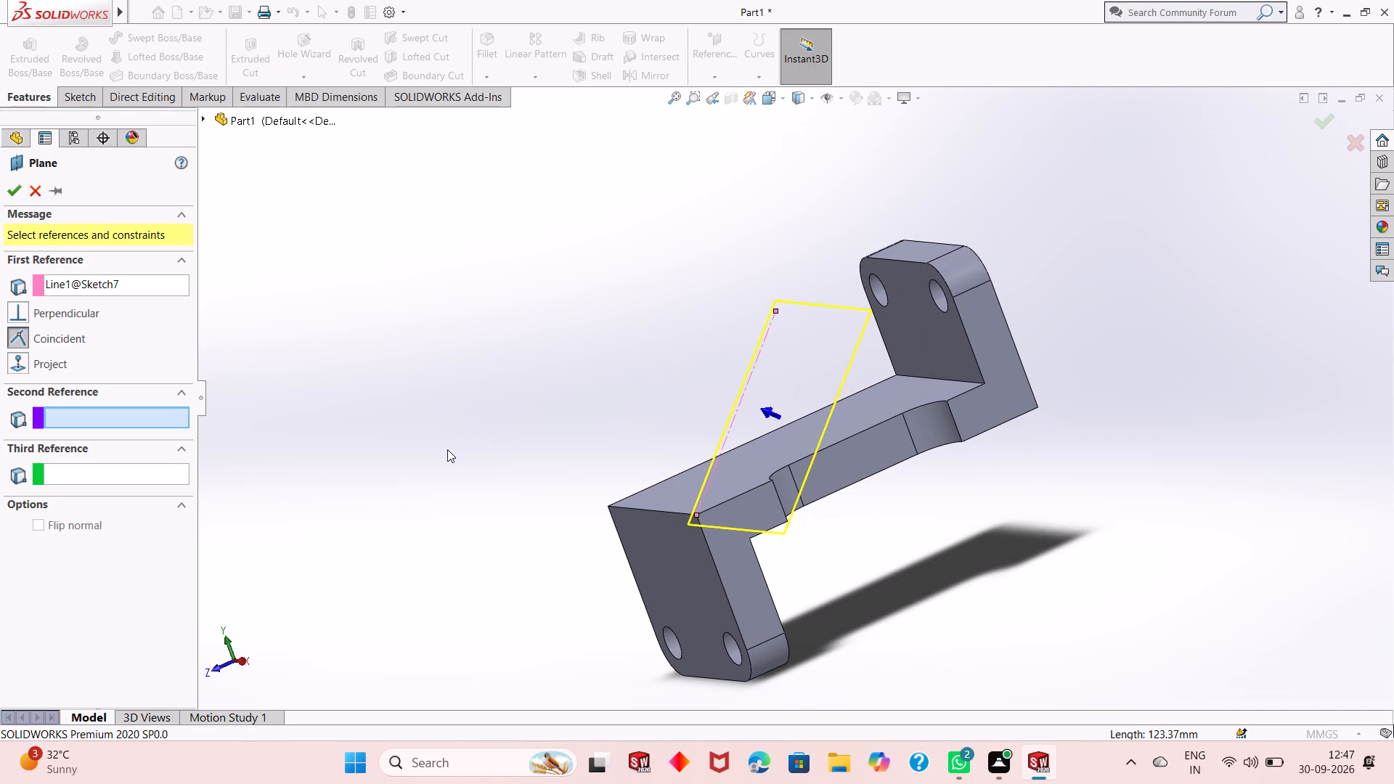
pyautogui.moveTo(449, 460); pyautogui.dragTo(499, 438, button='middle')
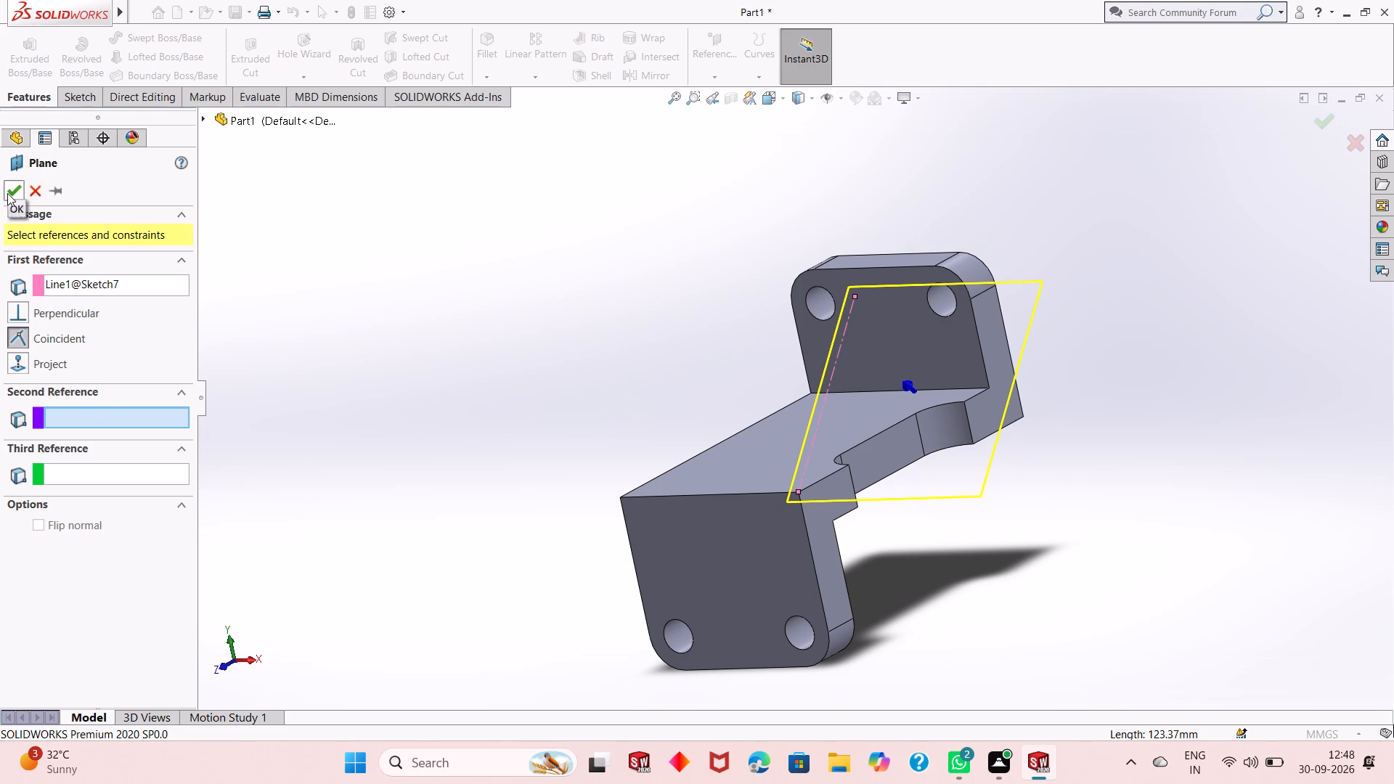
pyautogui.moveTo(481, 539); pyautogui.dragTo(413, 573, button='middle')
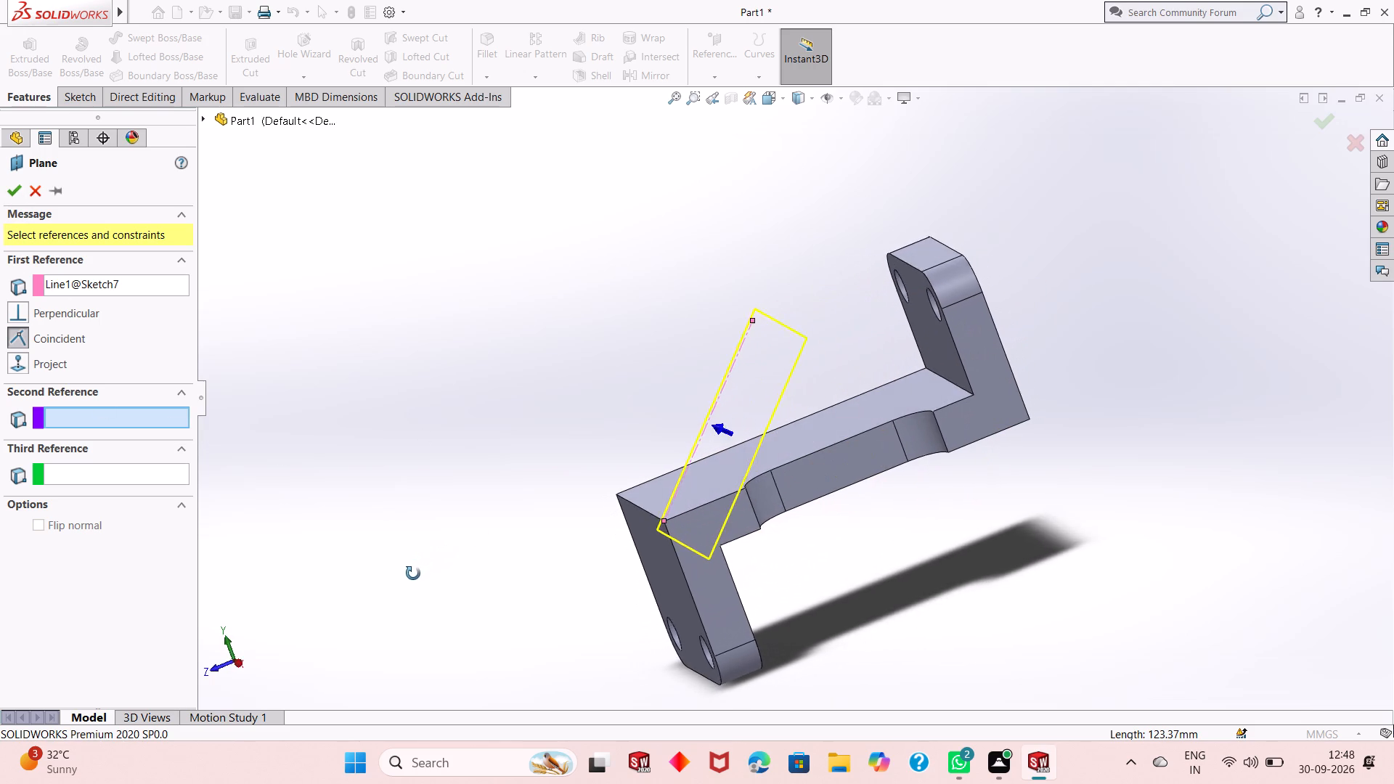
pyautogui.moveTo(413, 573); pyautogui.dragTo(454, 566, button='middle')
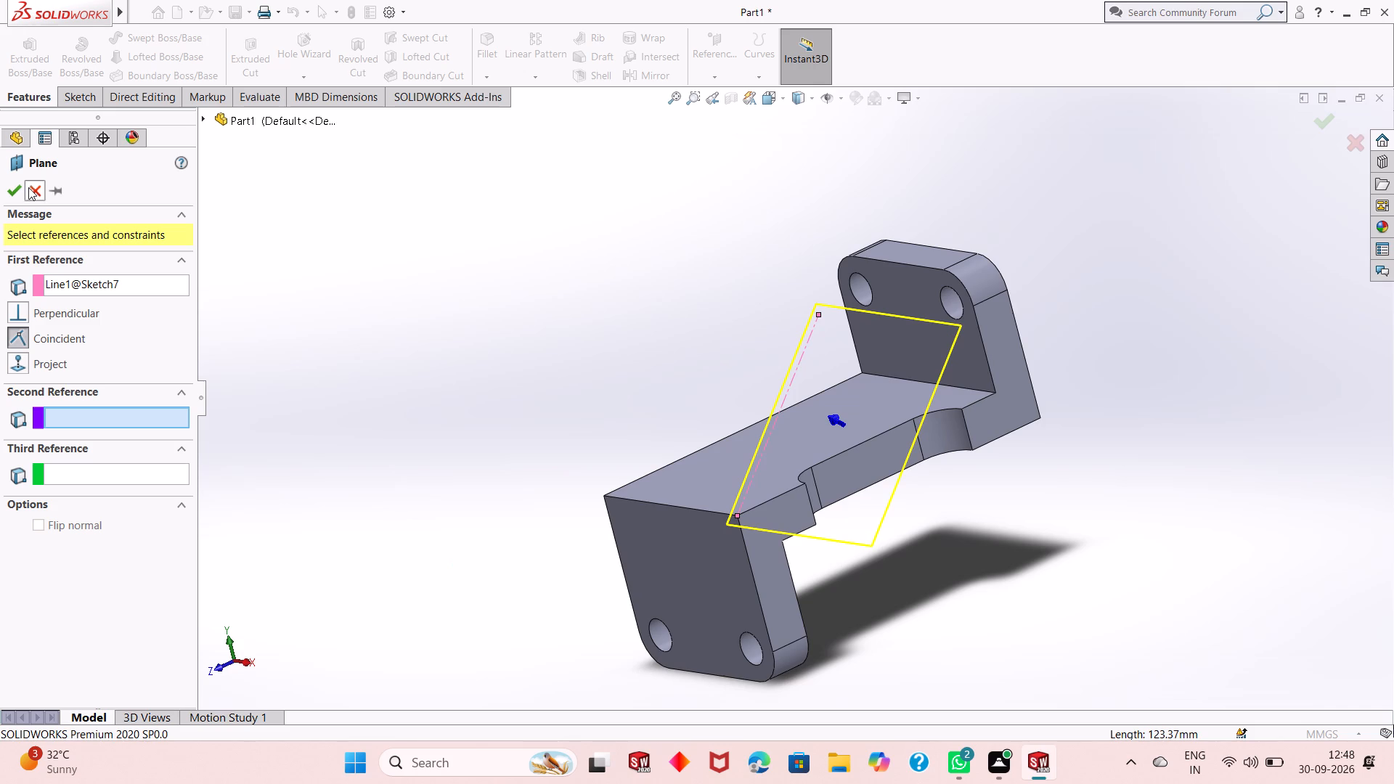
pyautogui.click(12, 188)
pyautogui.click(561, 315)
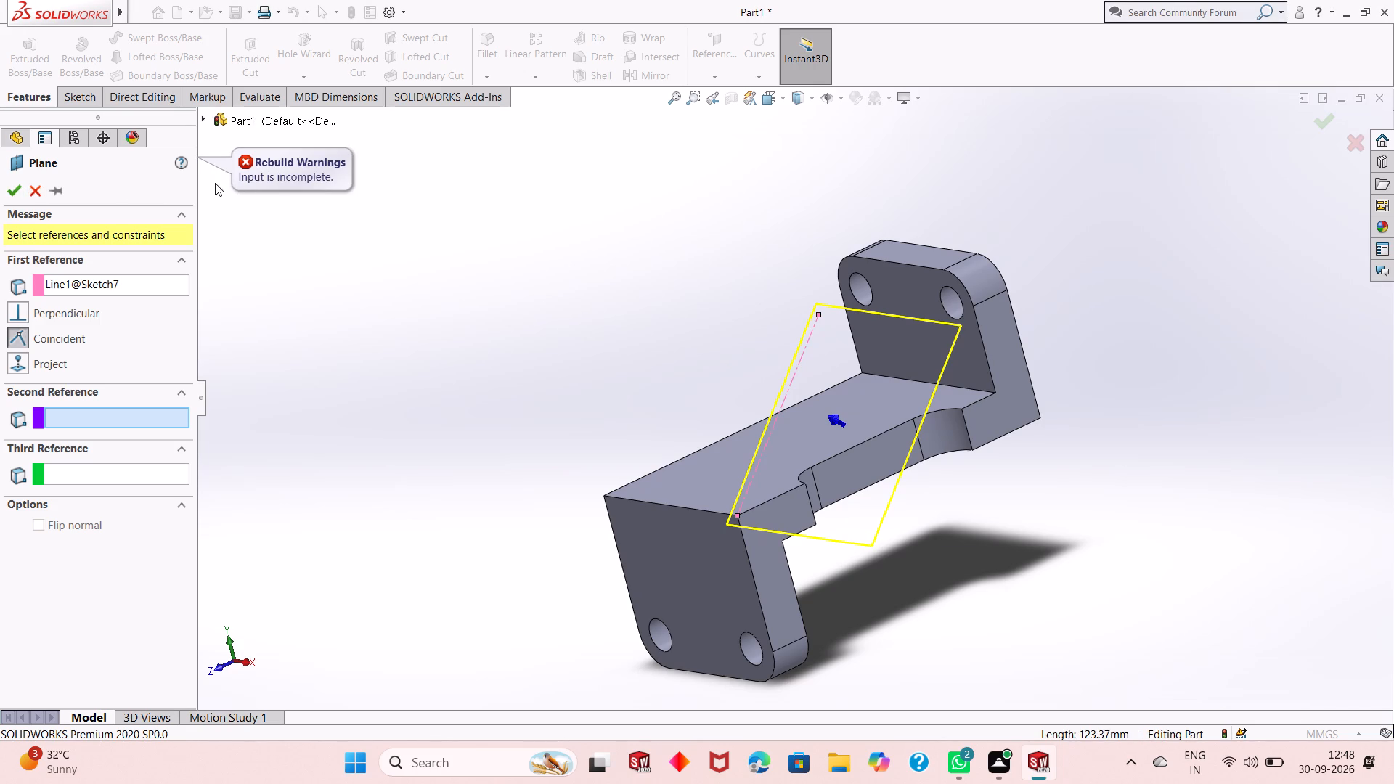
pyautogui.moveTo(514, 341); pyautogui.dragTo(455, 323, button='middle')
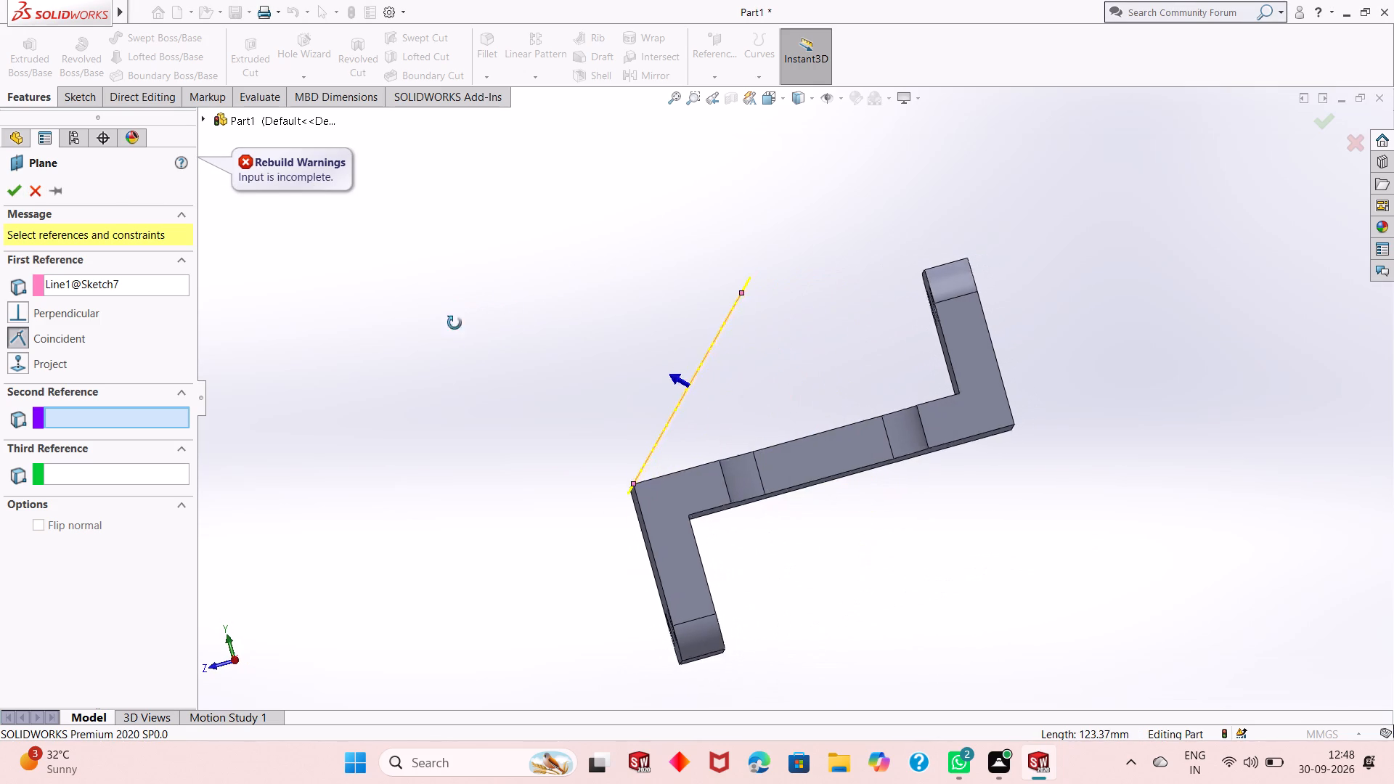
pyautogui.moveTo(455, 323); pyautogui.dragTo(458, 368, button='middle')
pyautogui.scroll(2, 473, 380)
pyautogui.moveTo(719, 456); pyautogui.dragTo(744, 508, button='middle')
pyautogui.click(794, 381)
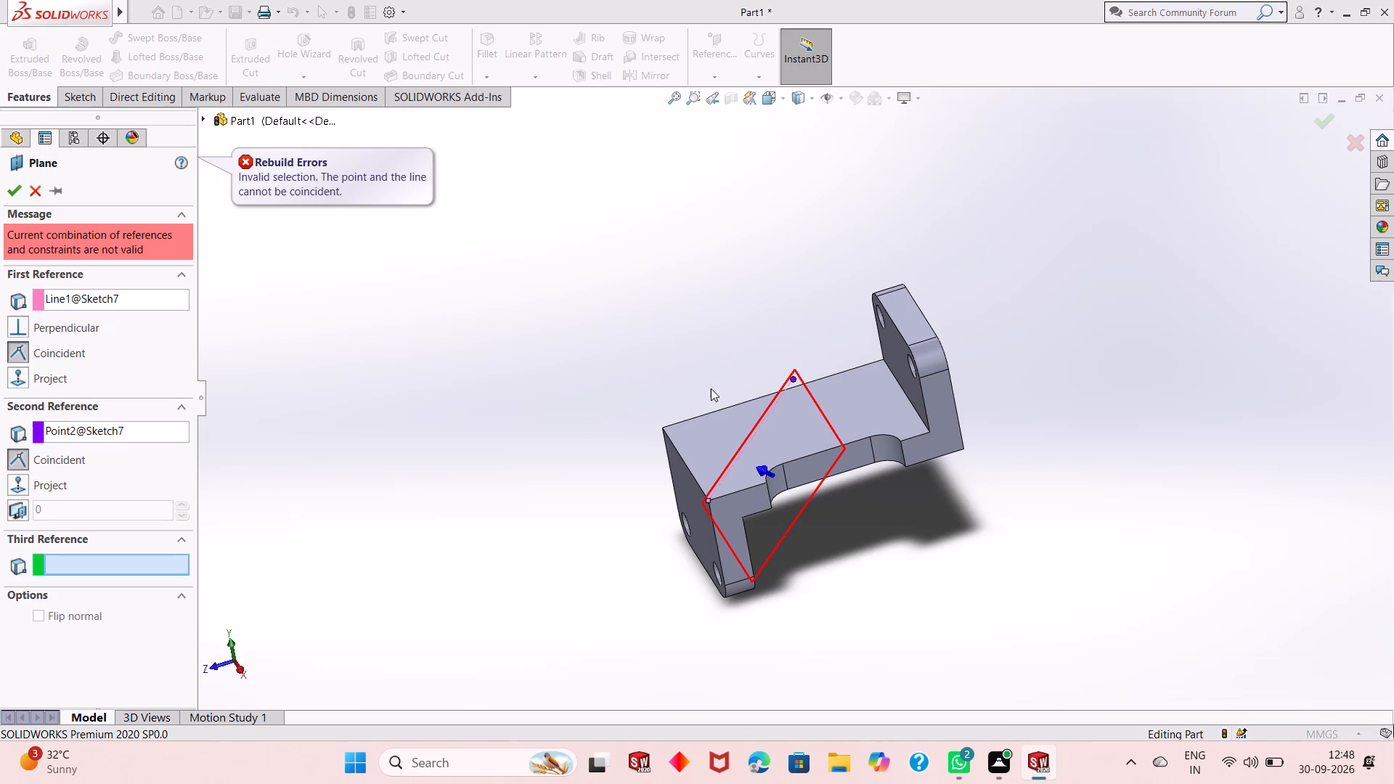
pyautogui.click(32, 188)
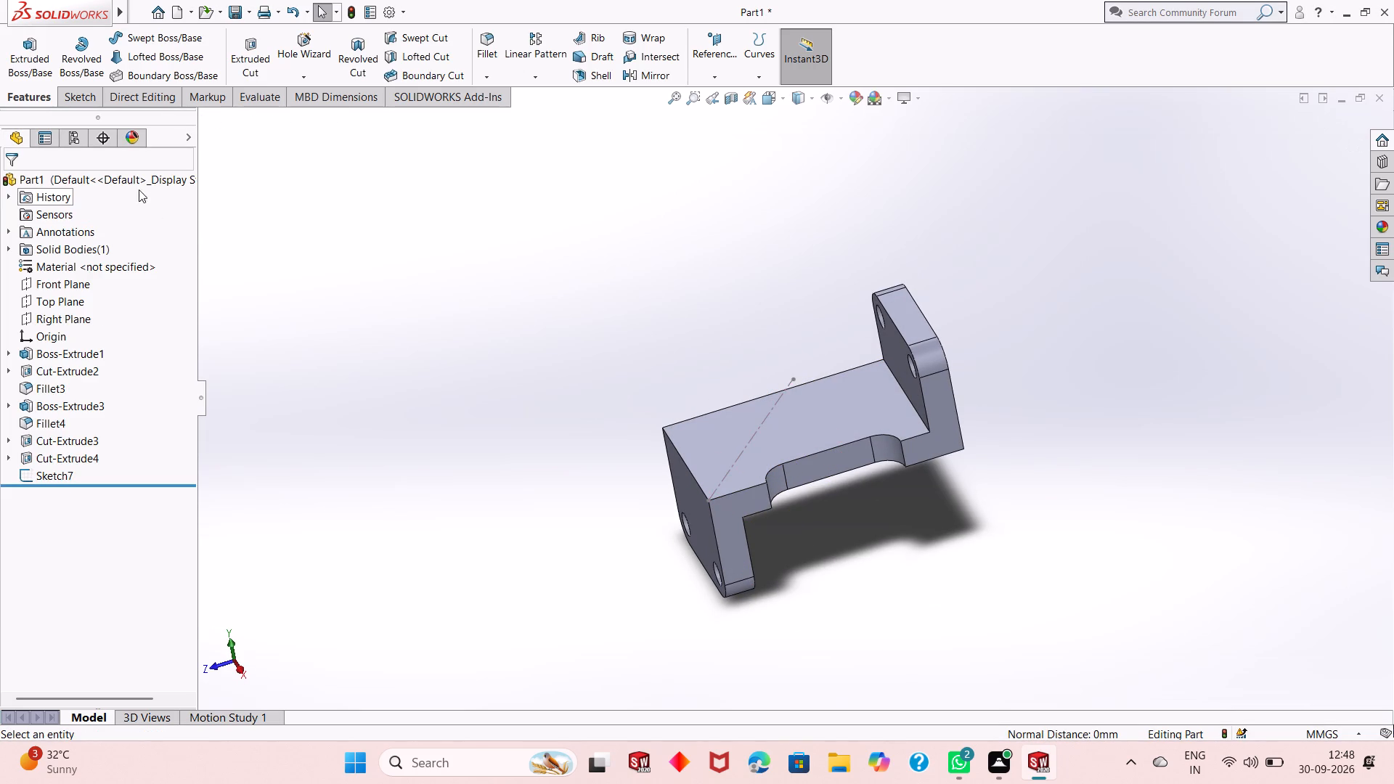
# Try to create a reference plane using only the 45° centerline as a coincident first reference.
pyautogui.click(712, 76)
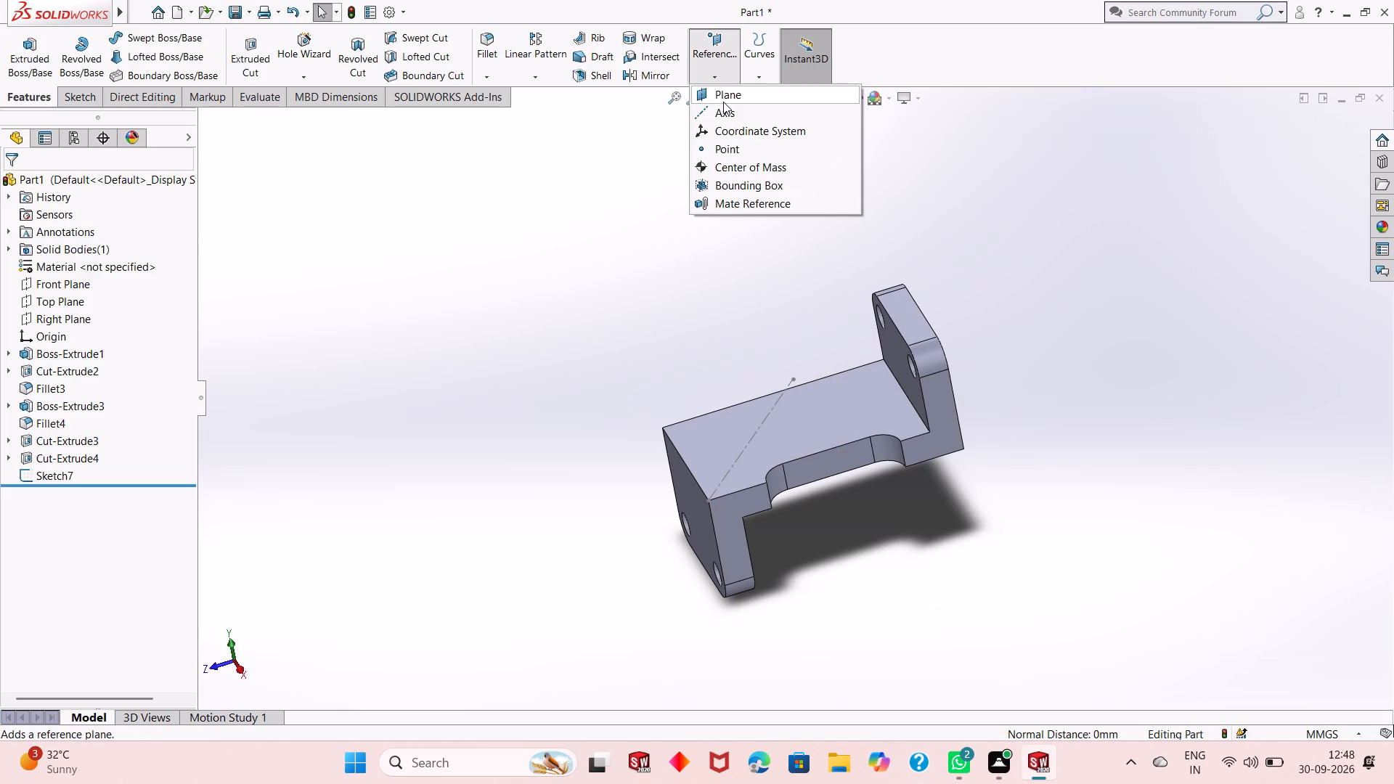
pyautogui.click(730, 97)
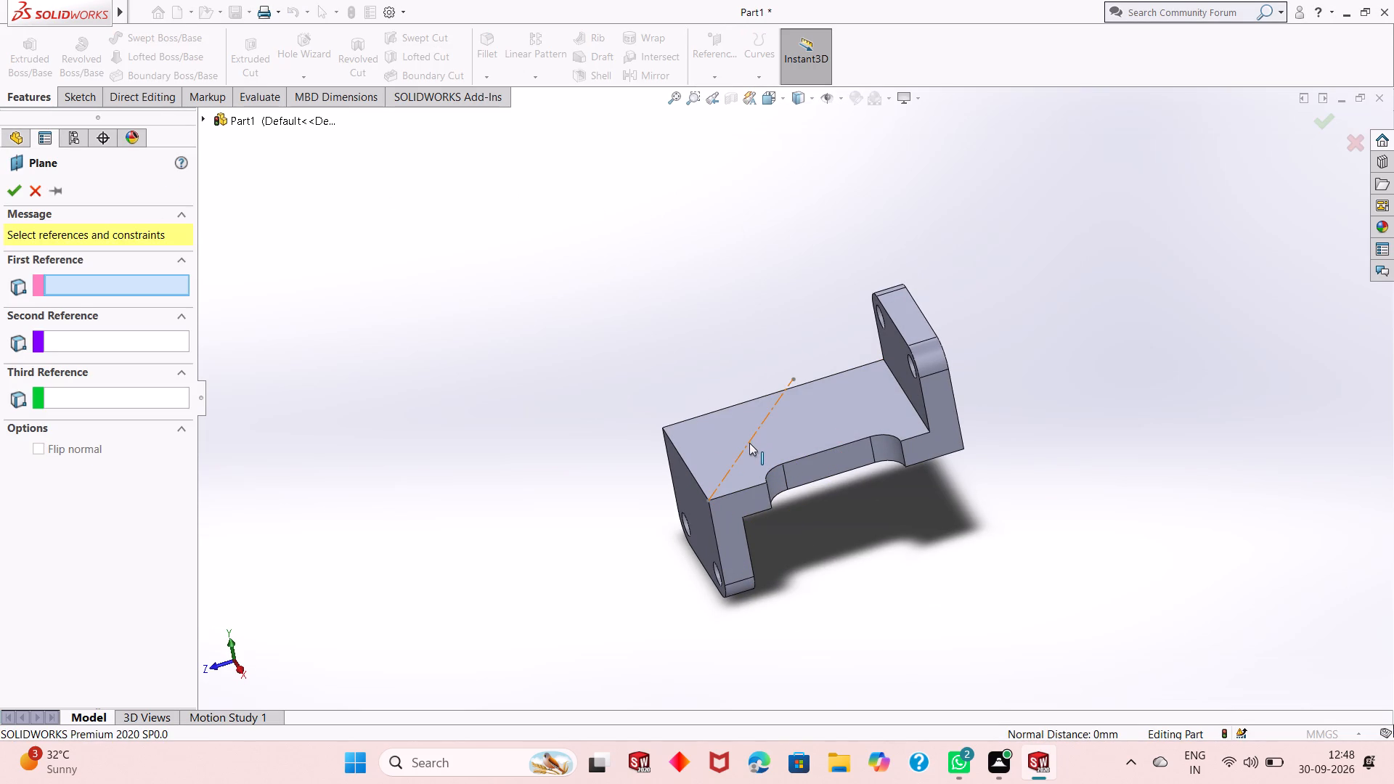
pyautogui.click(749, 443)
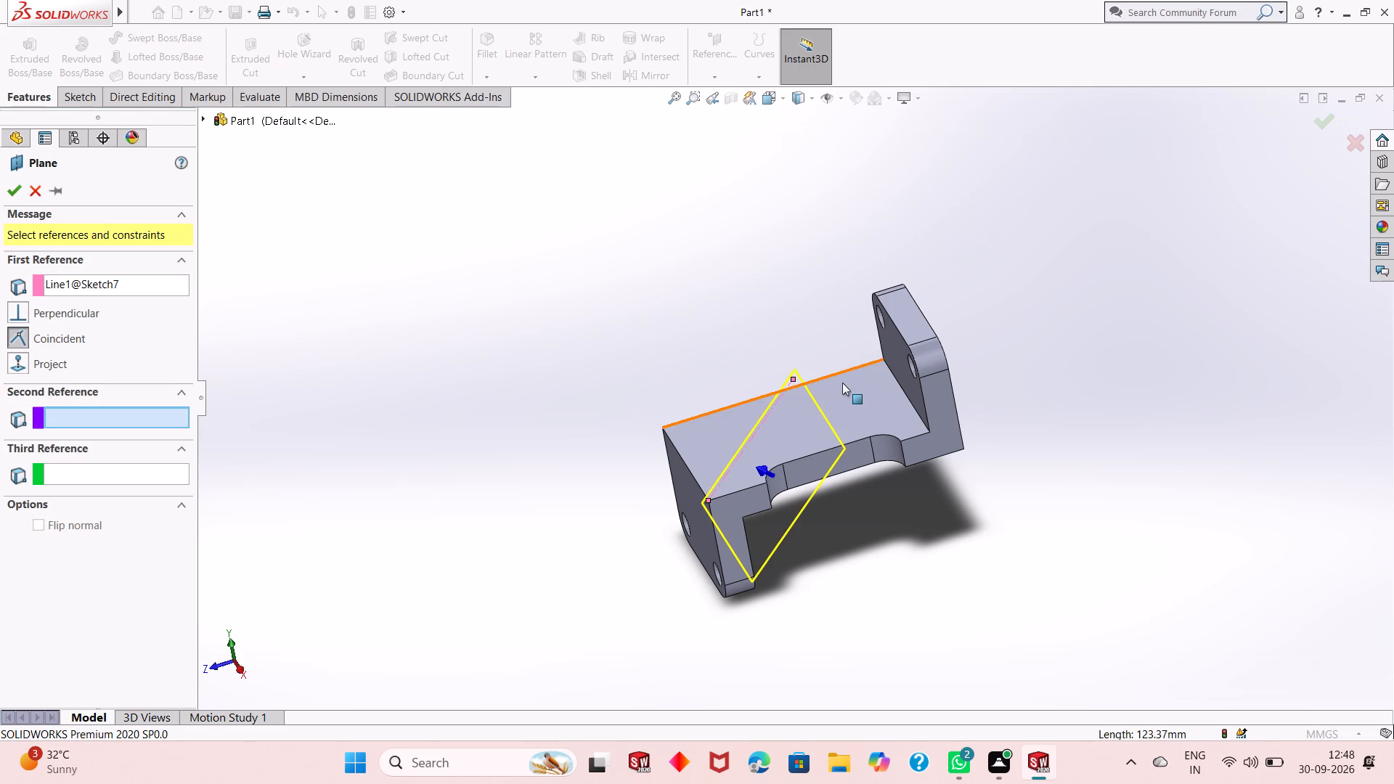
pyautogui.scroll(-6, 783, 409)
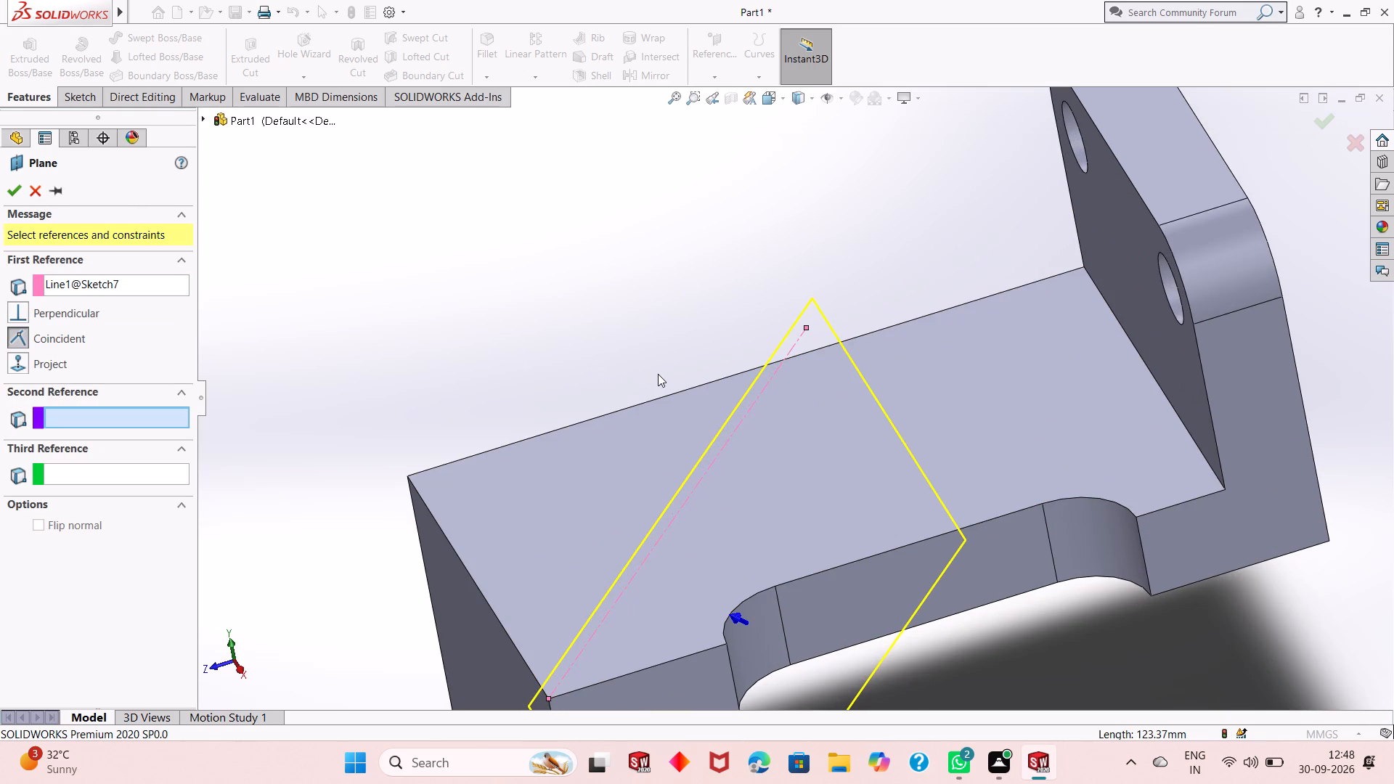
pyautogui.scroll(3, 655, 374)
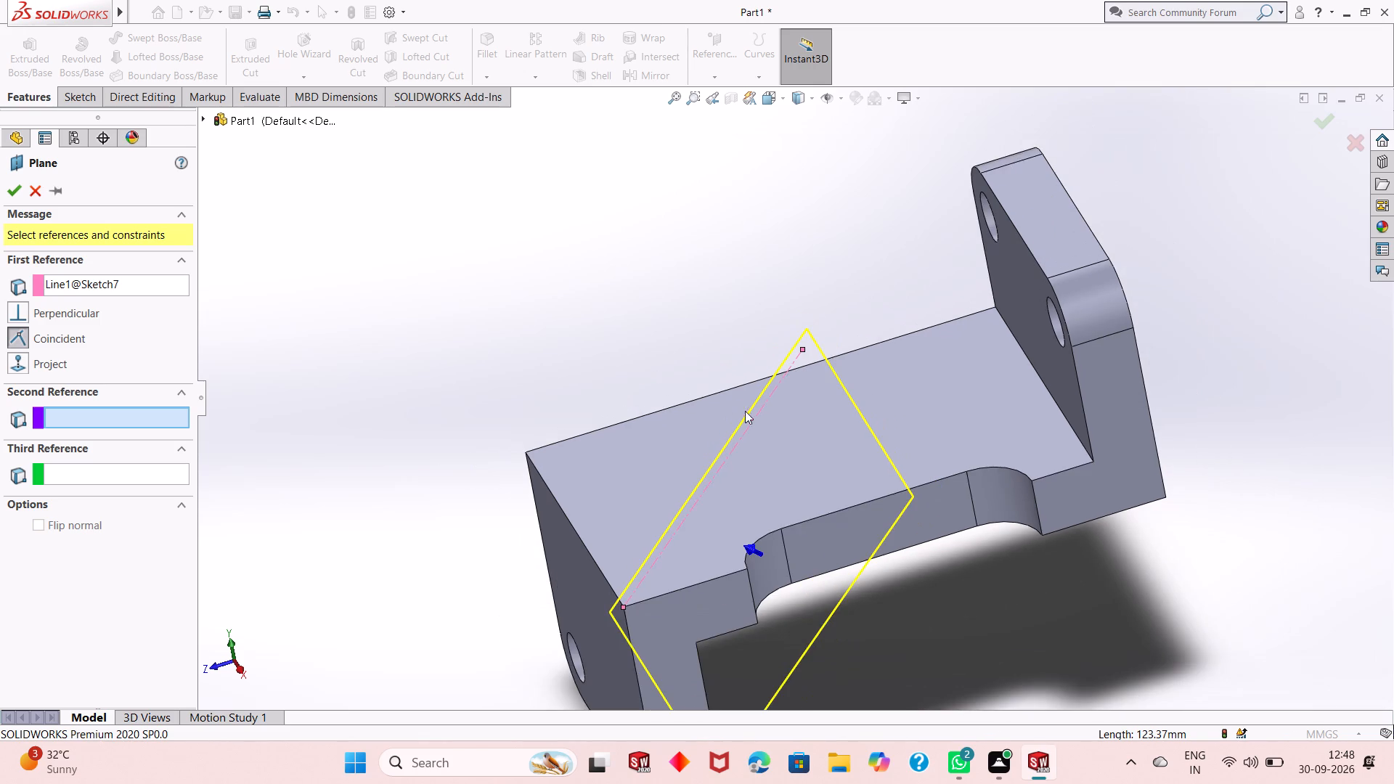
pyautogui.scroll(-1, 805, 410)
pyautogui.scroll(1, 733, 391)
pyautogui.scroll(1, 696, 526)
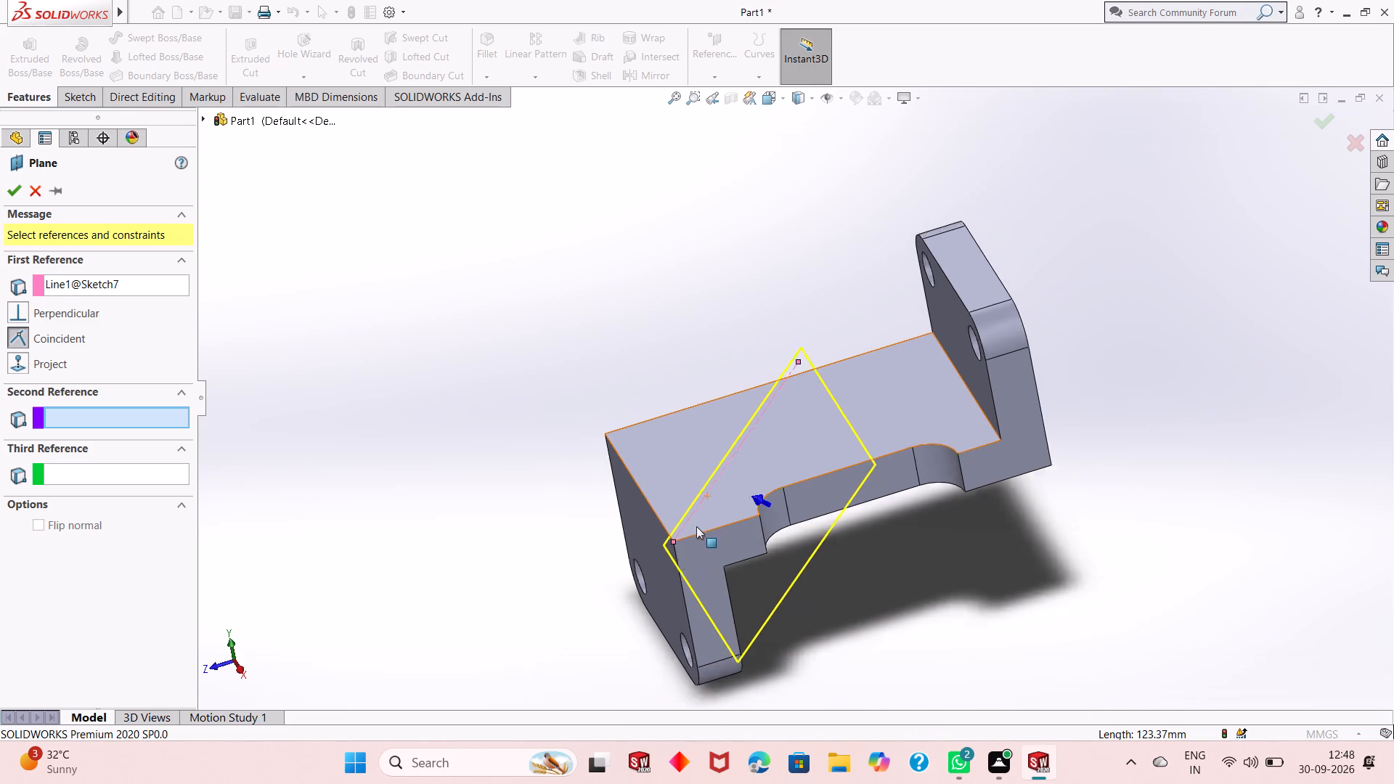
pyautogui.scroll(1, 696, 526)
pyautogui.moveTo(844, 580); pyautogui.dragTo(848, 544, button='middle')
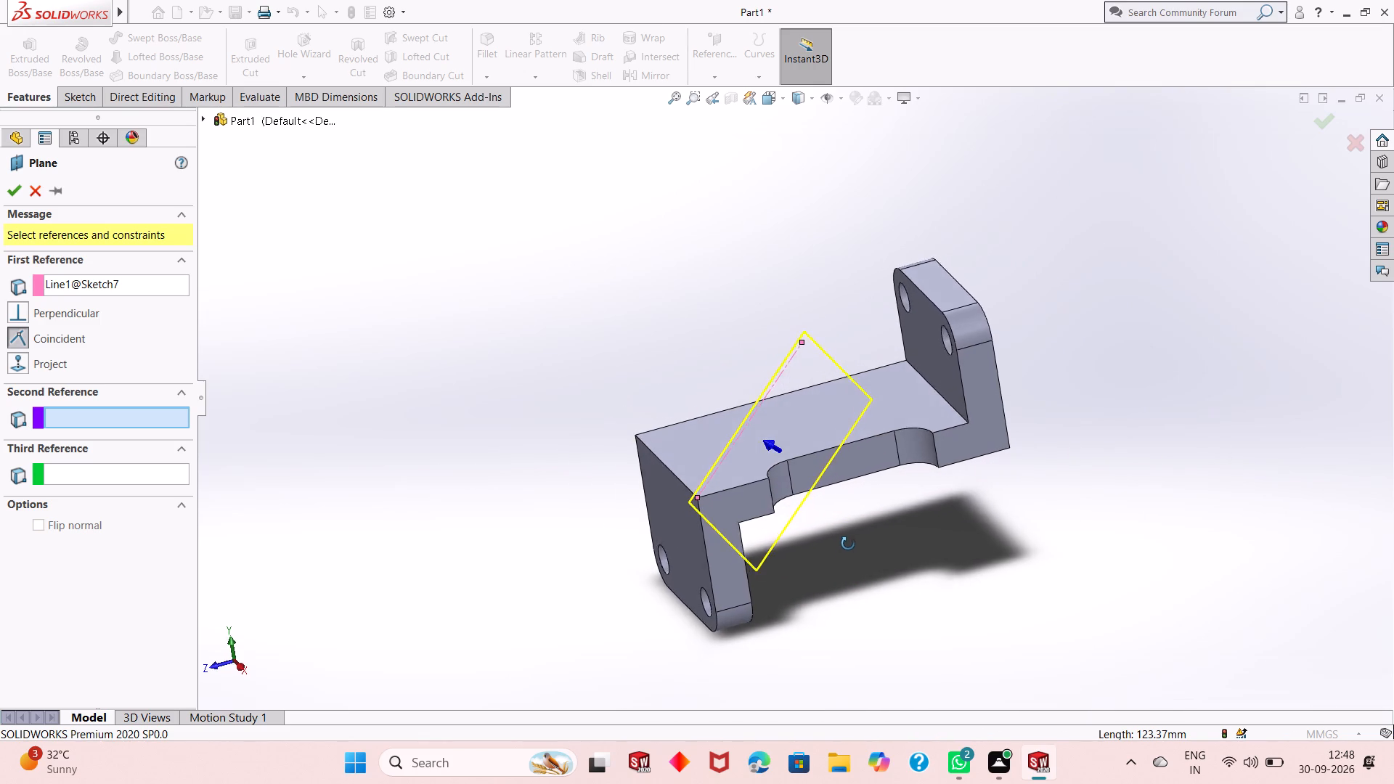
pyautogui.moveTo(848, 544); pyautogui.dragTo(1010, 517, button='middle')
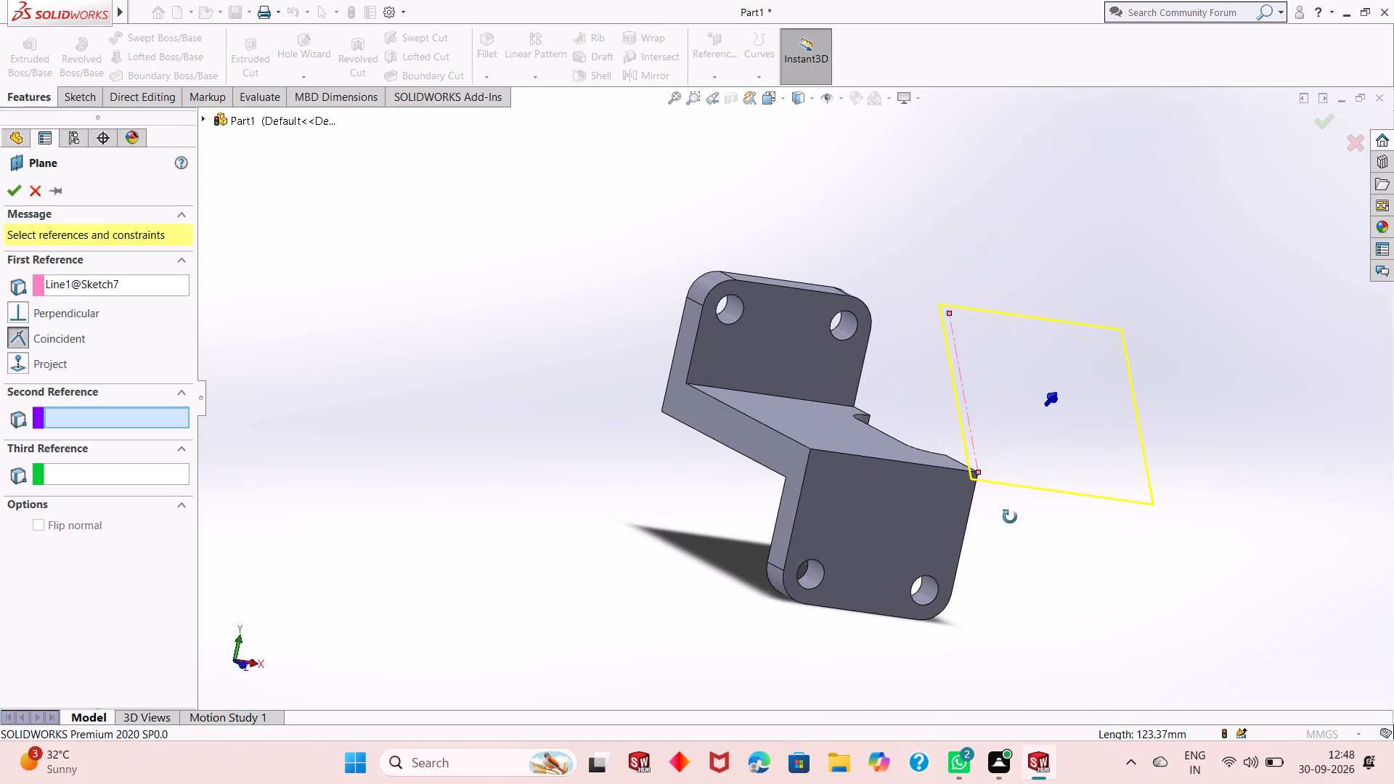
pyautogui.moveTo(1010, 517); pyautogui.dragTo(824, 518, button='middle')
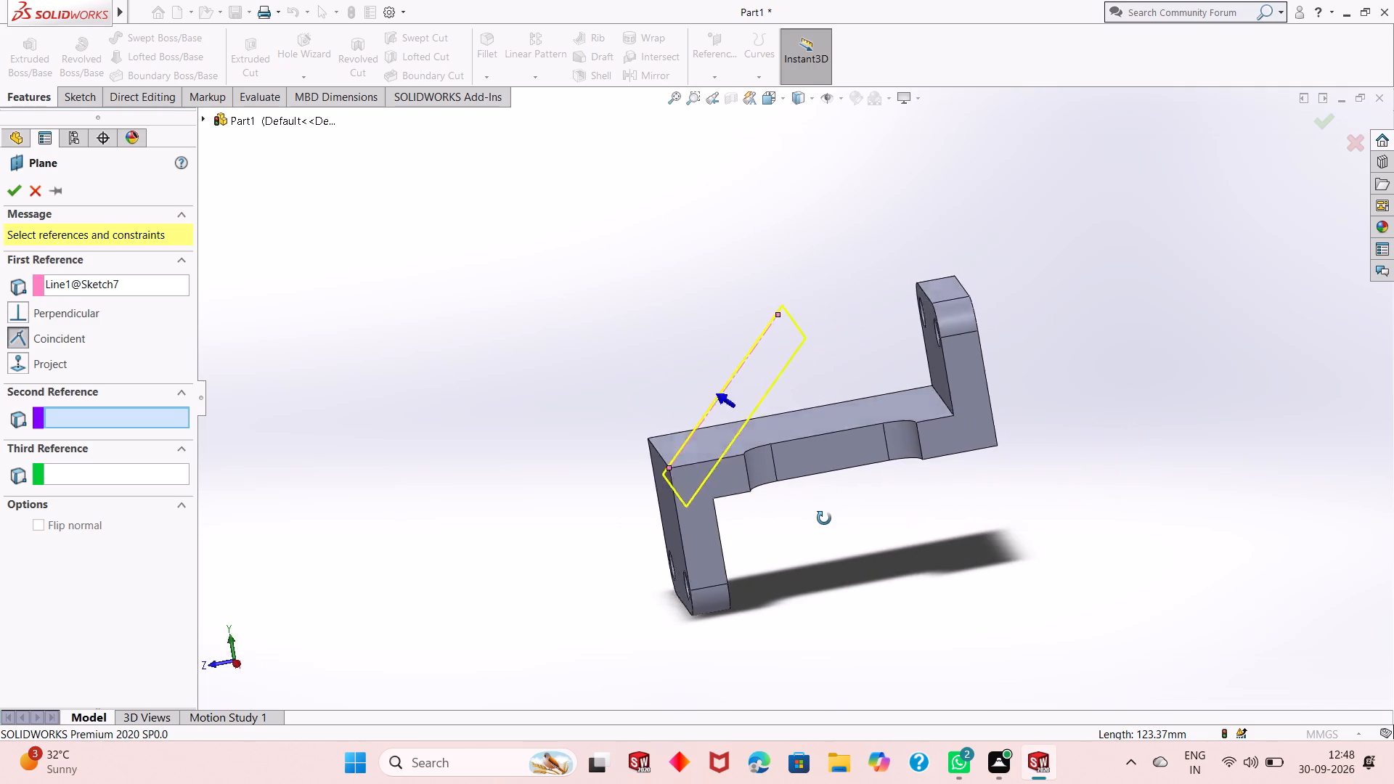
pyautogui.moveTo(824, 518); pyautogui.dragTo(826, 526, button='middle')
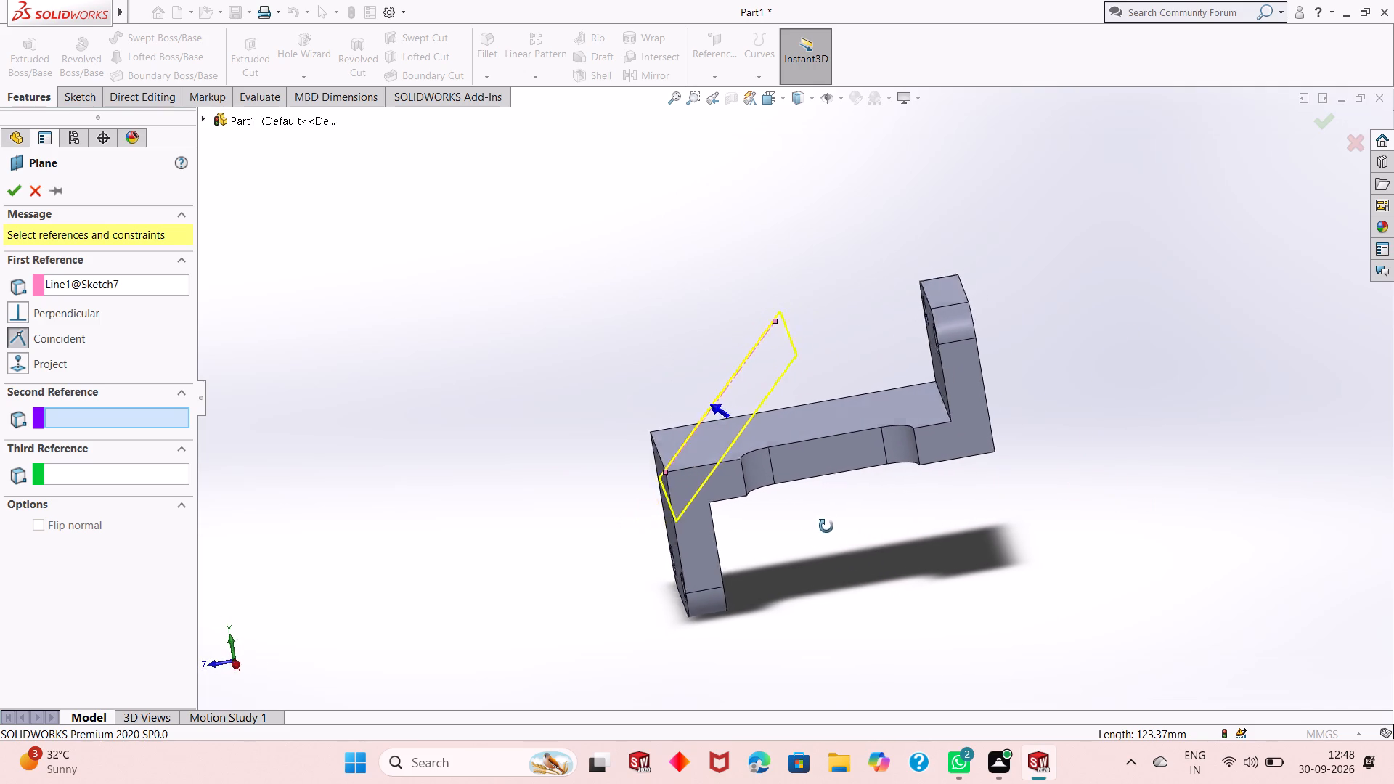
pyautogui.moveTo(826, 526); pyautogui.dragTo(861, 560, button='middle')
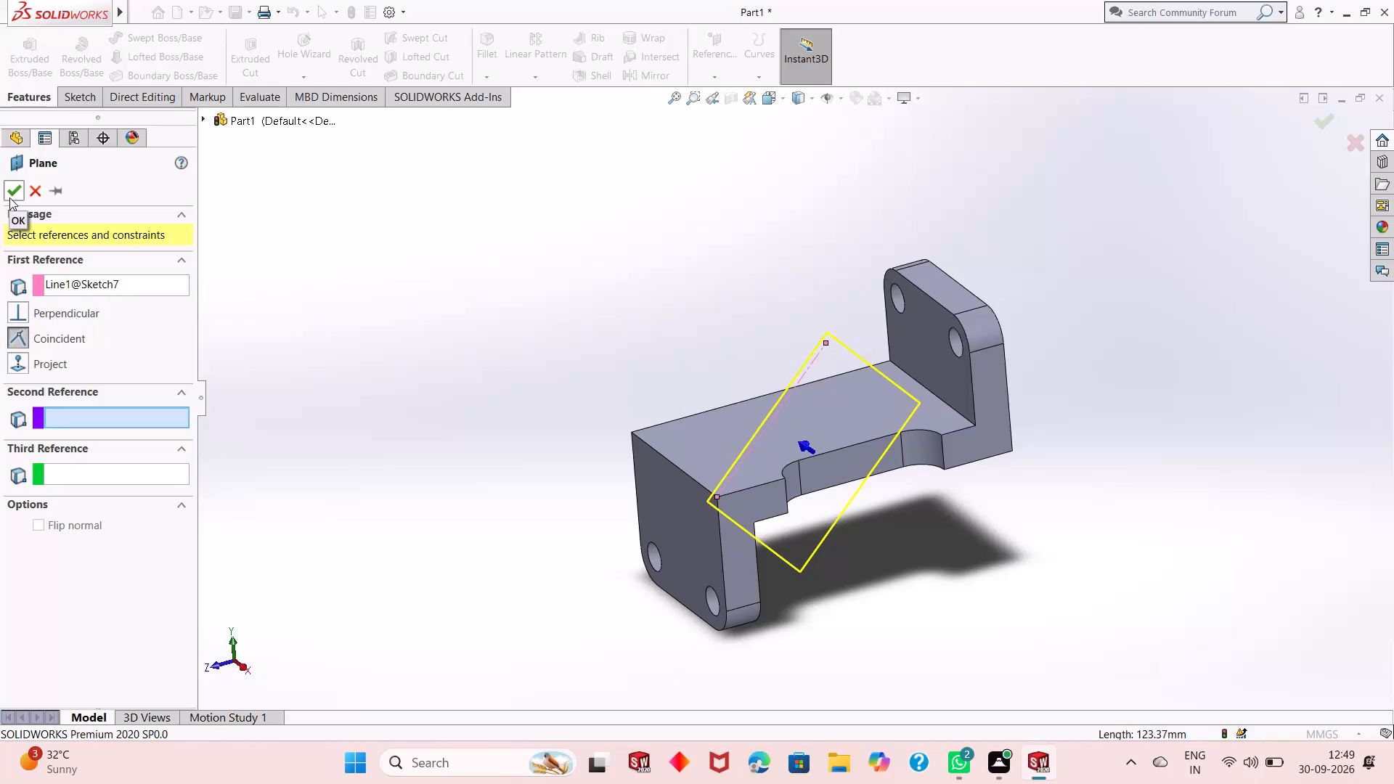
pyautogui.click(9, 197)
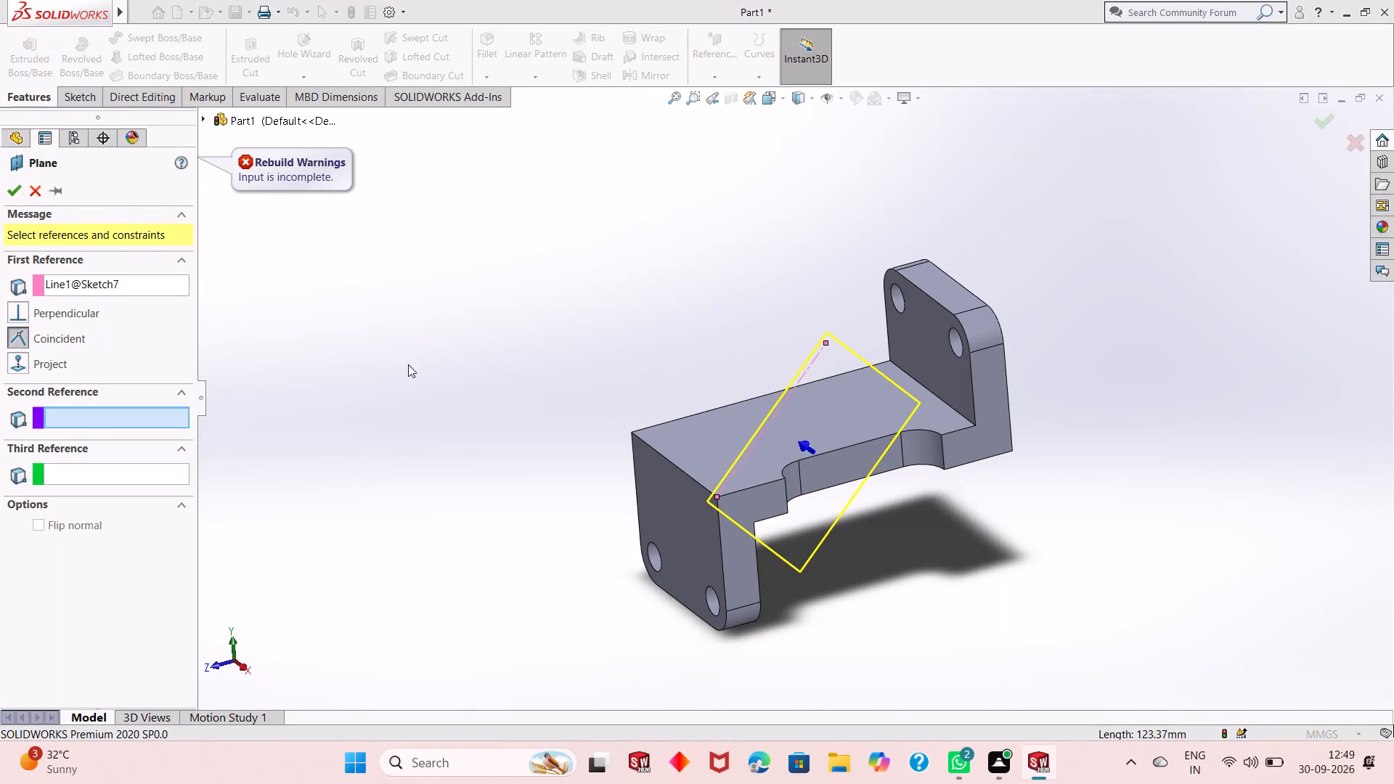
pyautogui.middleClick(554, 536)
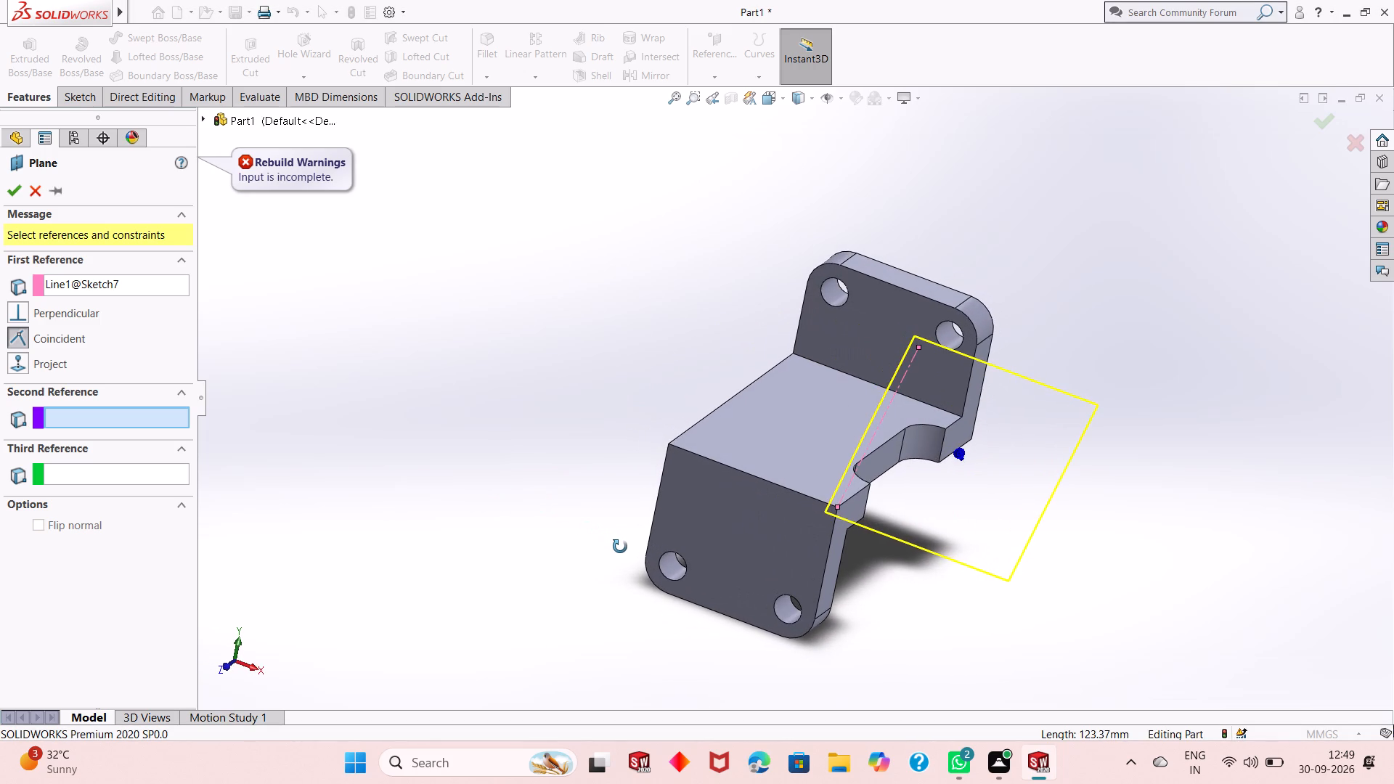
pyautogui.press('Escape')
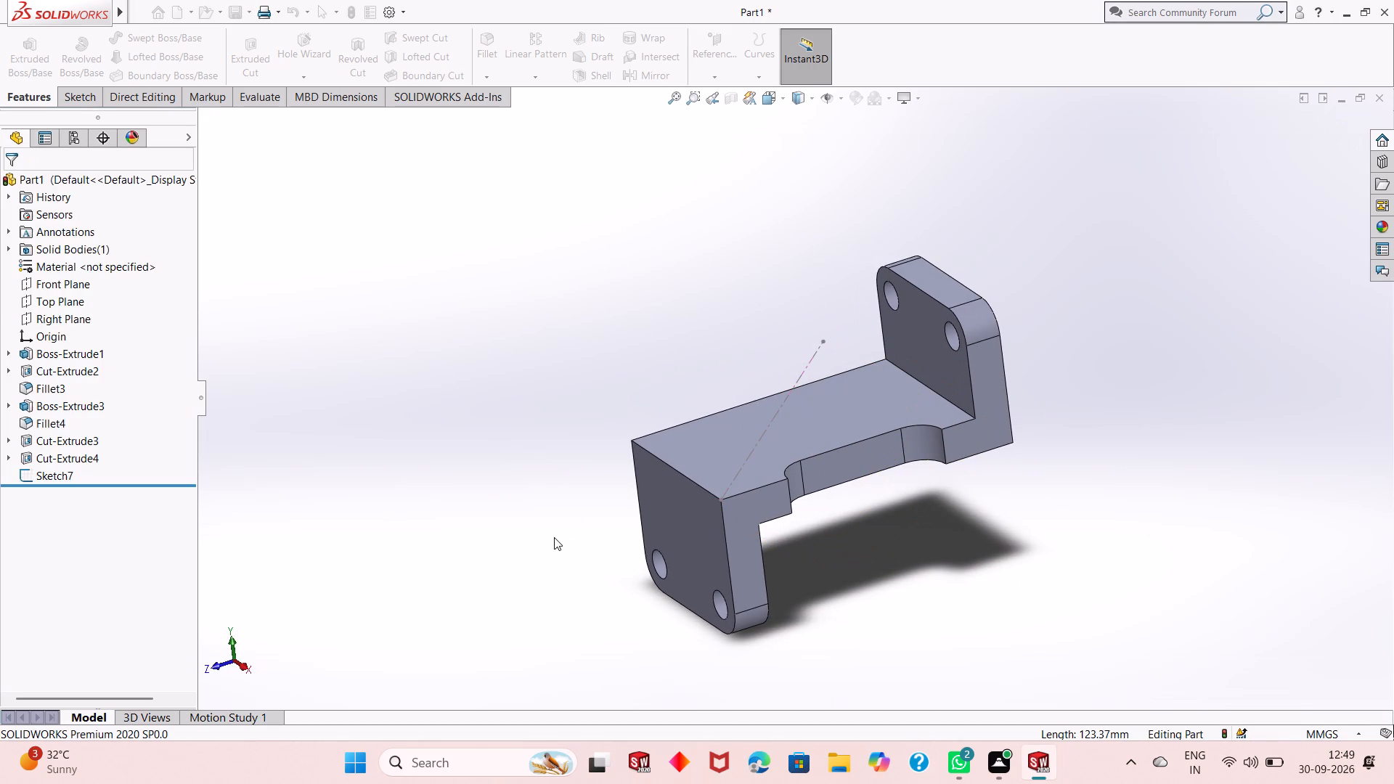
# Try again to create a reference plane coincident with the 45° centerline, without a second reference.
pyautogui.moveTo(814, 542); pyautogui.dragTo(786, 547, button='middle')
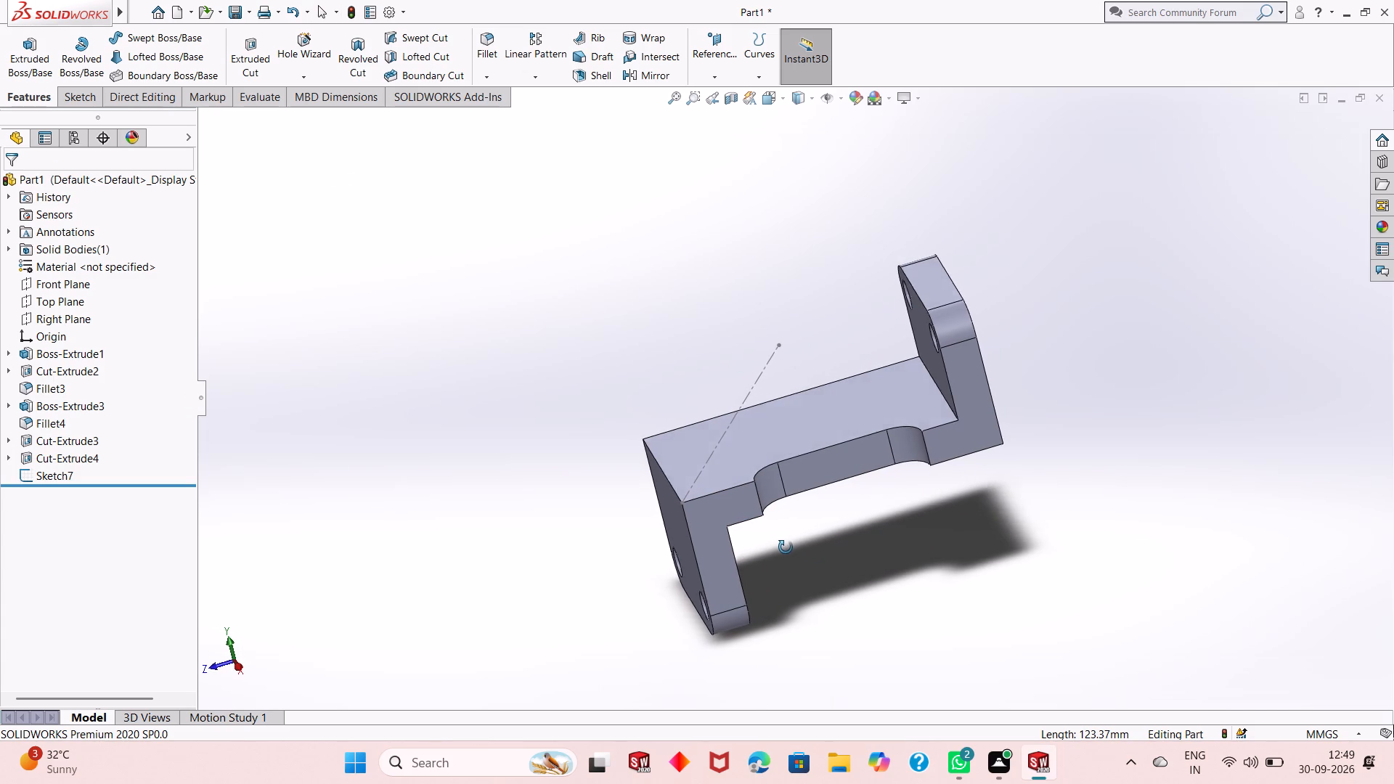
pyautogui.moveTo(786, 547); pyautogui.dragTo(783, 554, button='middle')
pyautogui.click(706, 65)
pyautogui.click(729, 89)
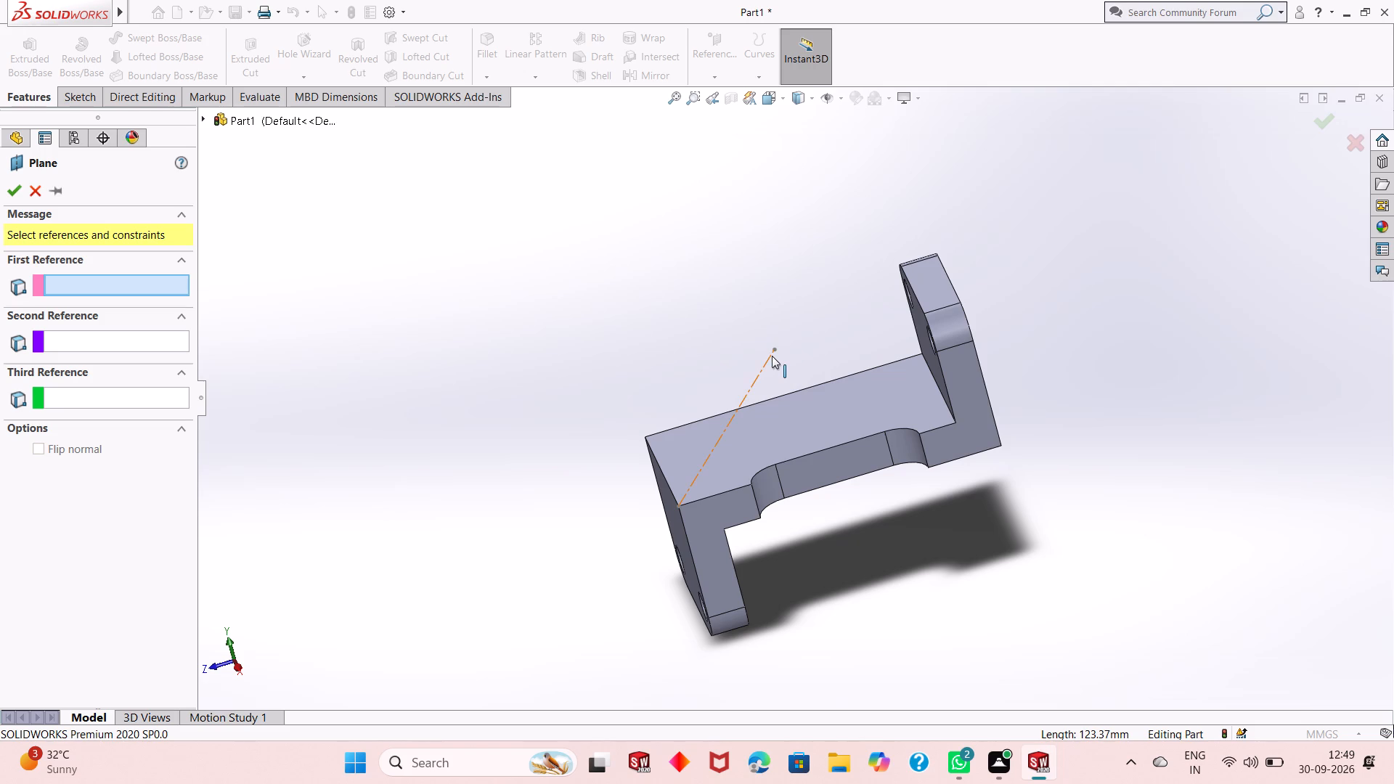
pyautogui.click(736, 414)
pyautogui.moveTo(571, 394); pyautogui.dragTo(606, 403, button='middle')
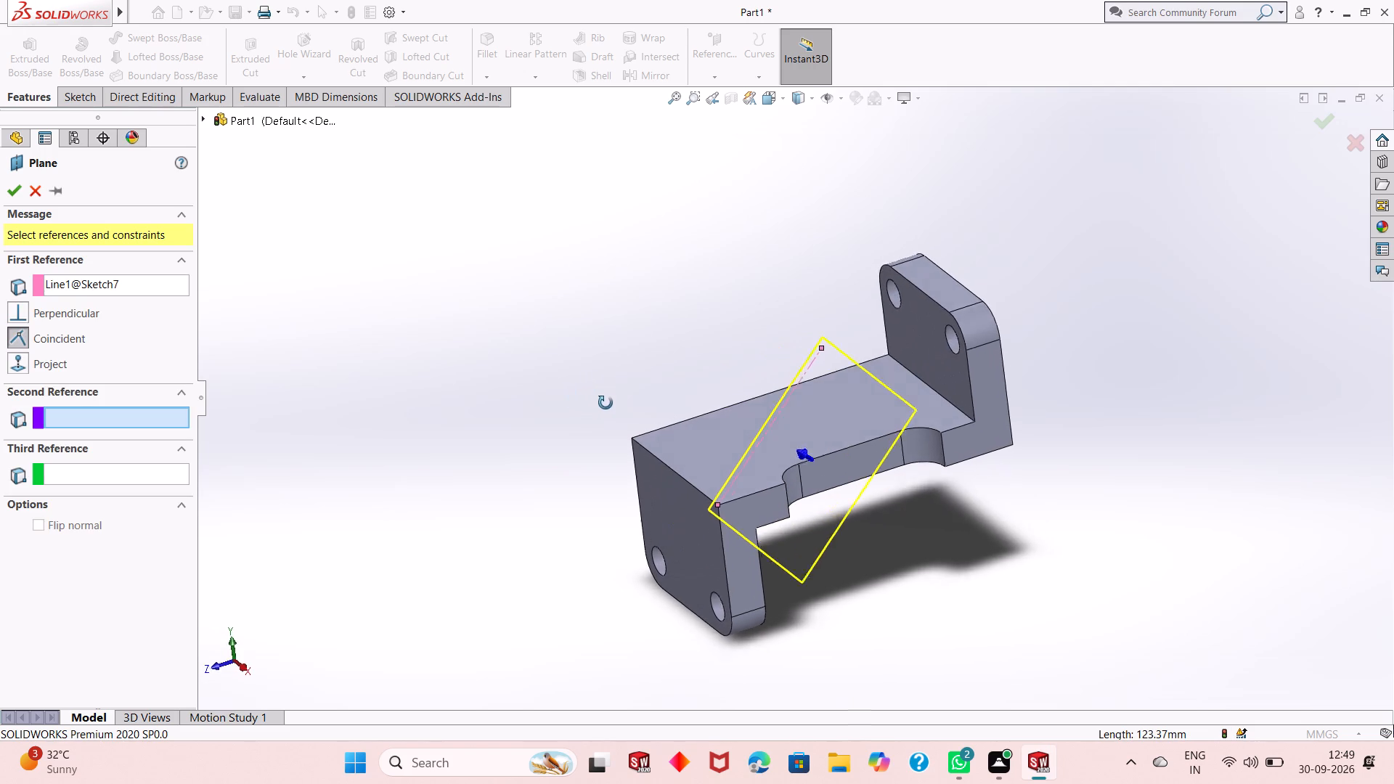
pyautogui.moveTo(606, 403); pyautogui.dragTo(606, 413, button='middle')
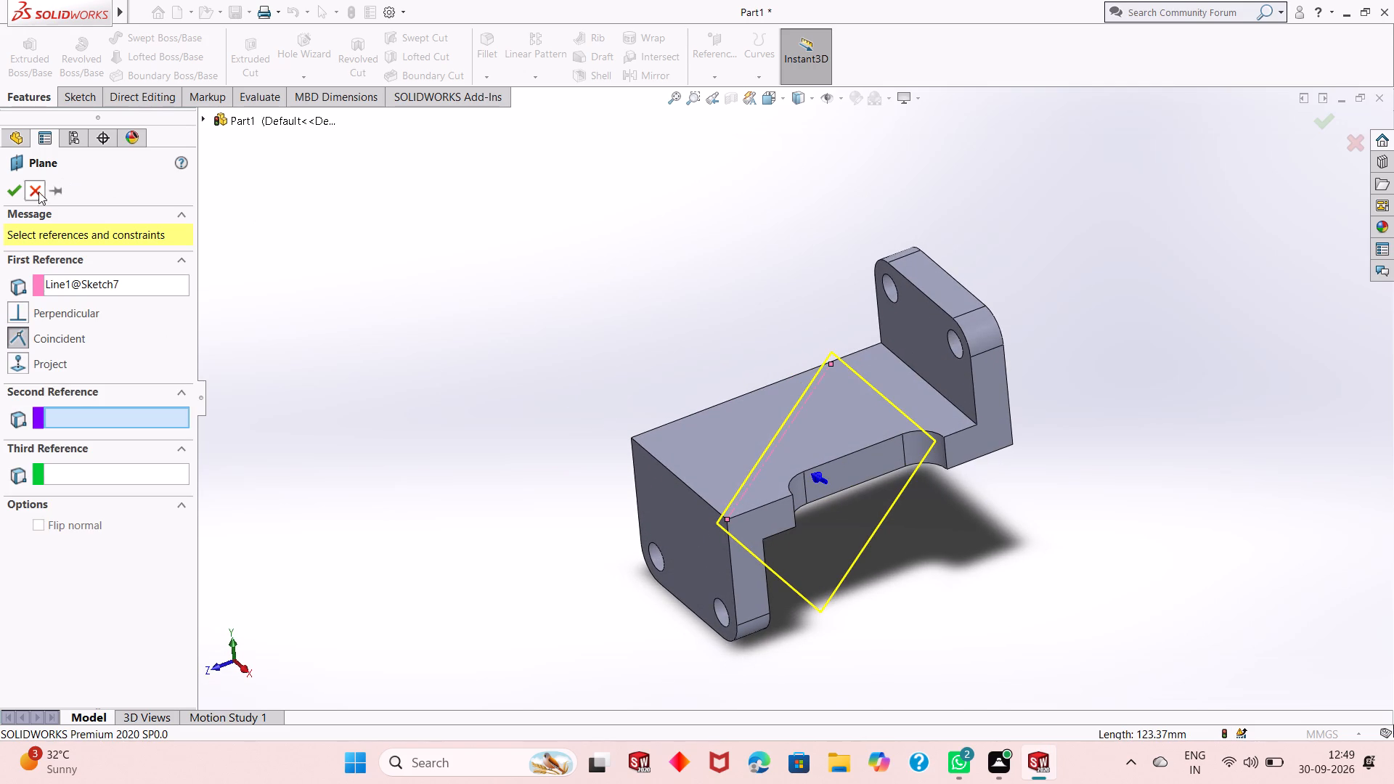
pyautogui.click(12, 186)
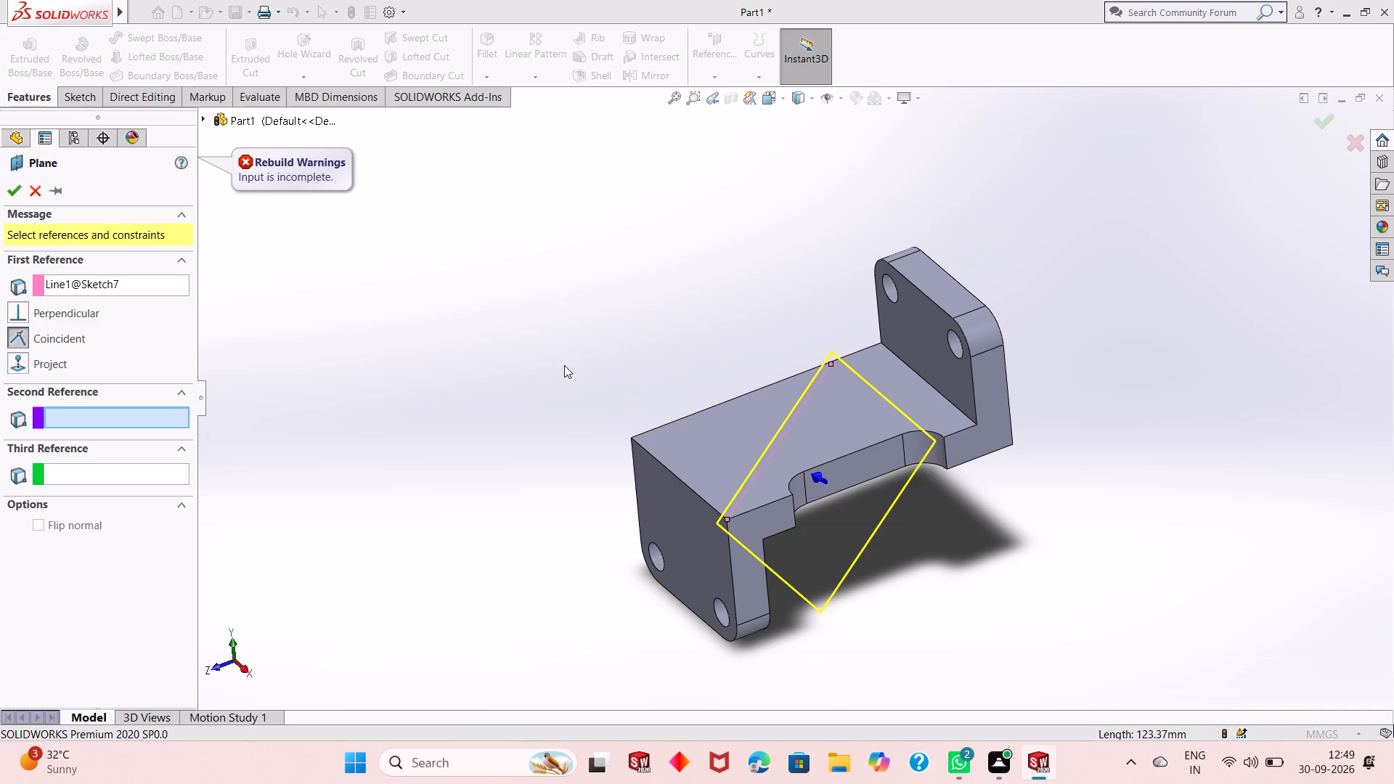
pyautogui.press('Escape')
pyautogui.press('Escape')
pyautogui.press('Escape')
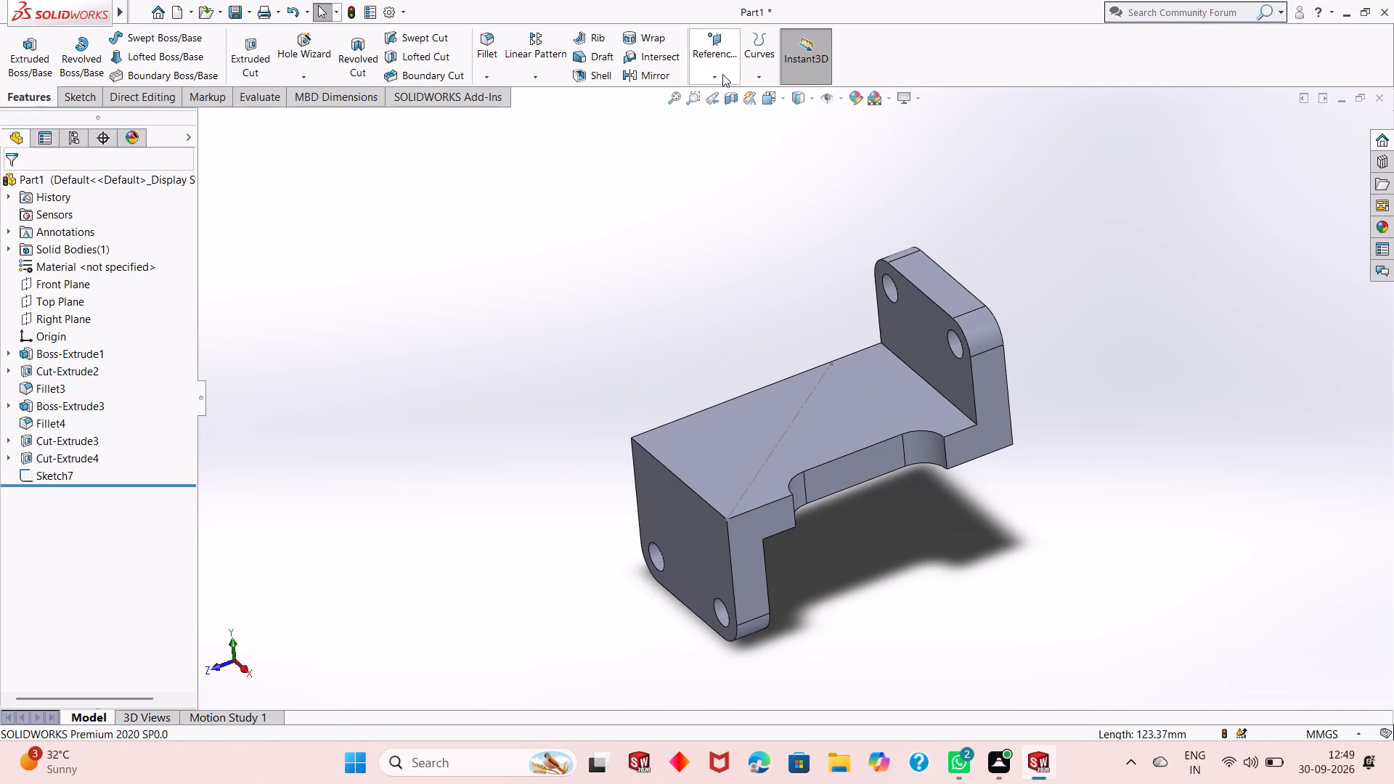
# Start a new reference plane with the 45° centerline as its coincident first reference.
pyautogui.click(722, 74)
pyautogui.click(731, 89)
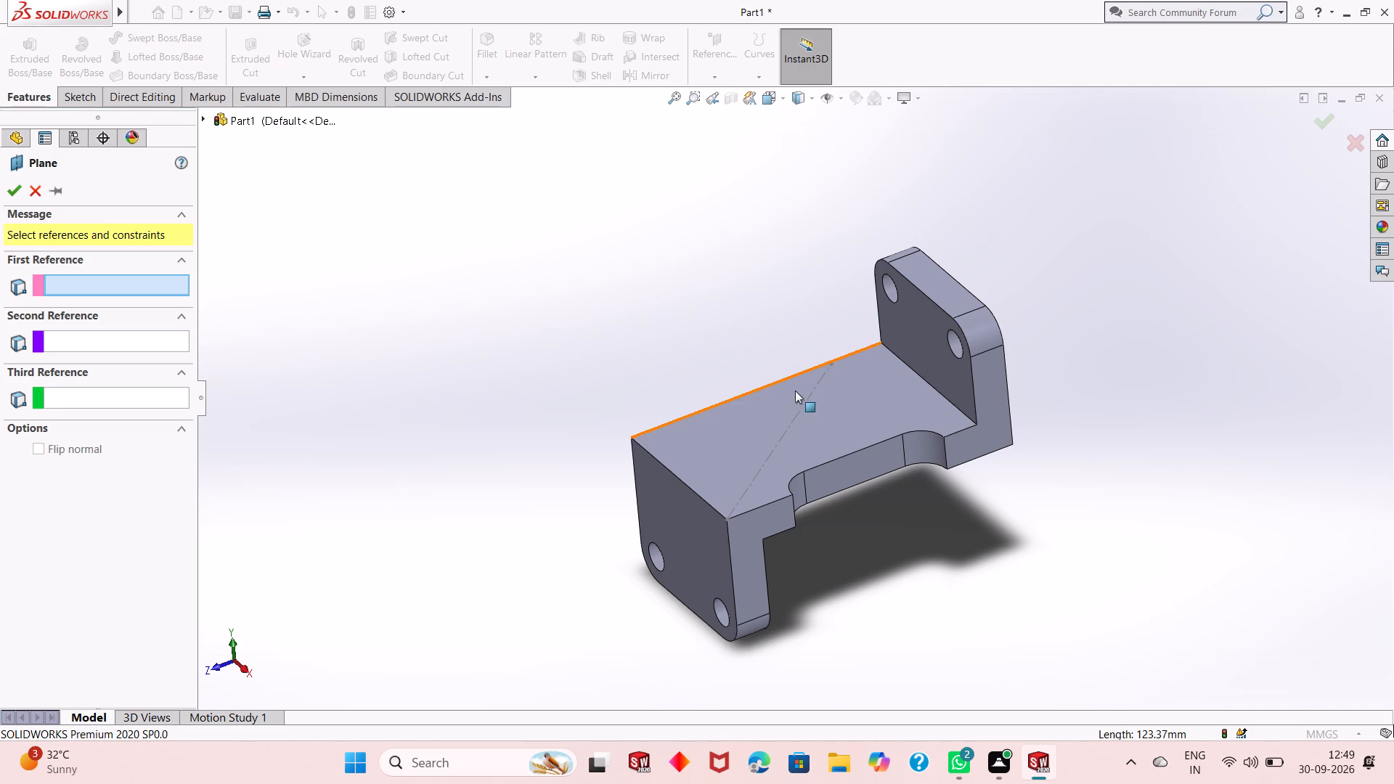
pyautogui.moveTo(911, 547); pyautogui.dragTo(897, 549, button='middle')
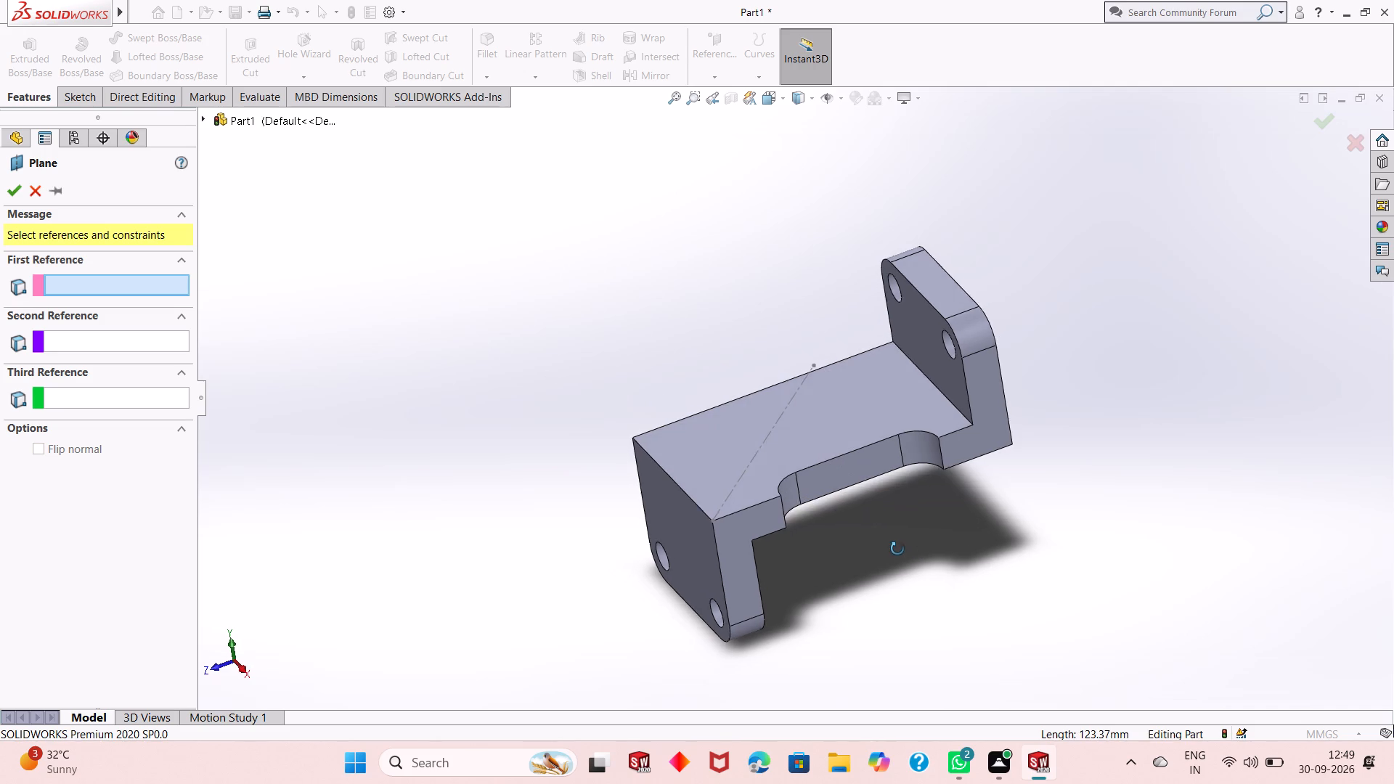
pyautogui.moveTo(897, 549); pyautogui.dragTo(884, 552, button='middle')
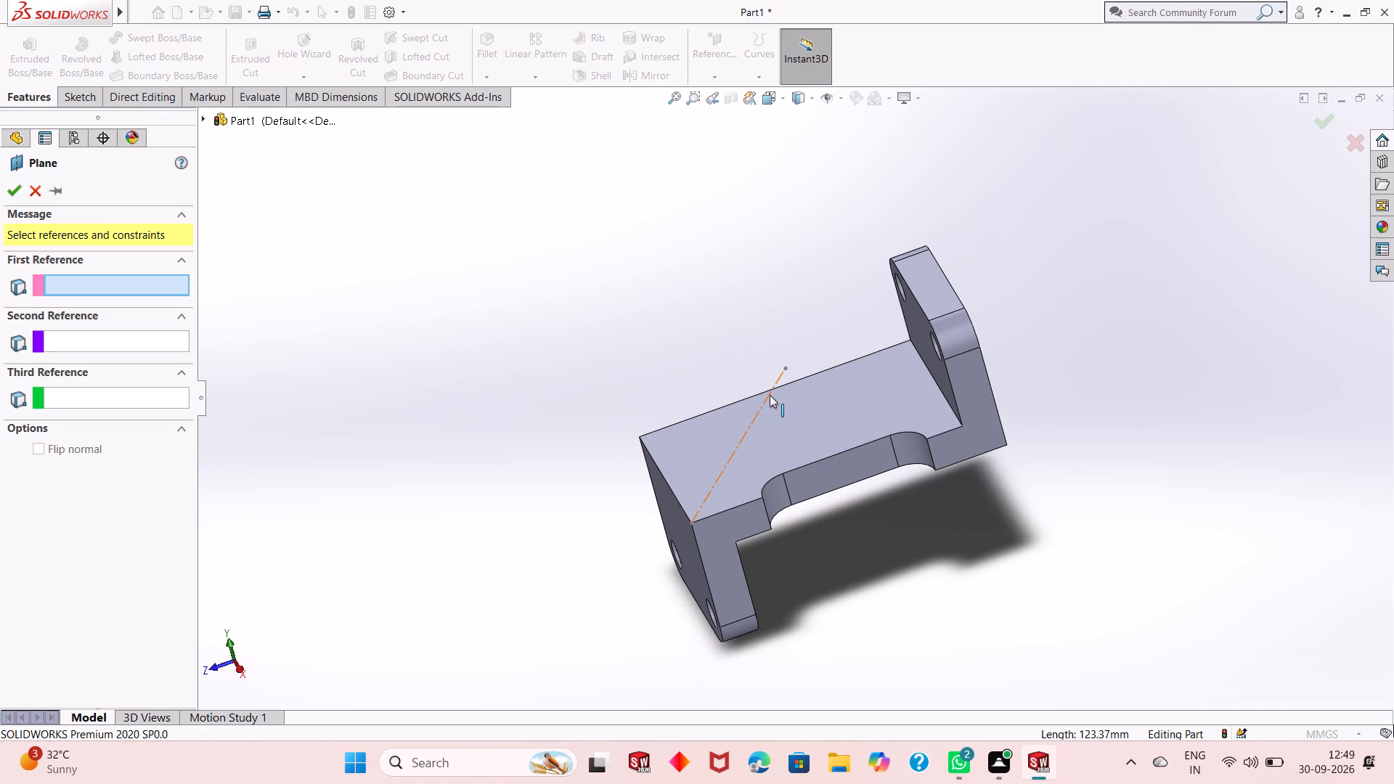
pyautogui.click(770, 395)
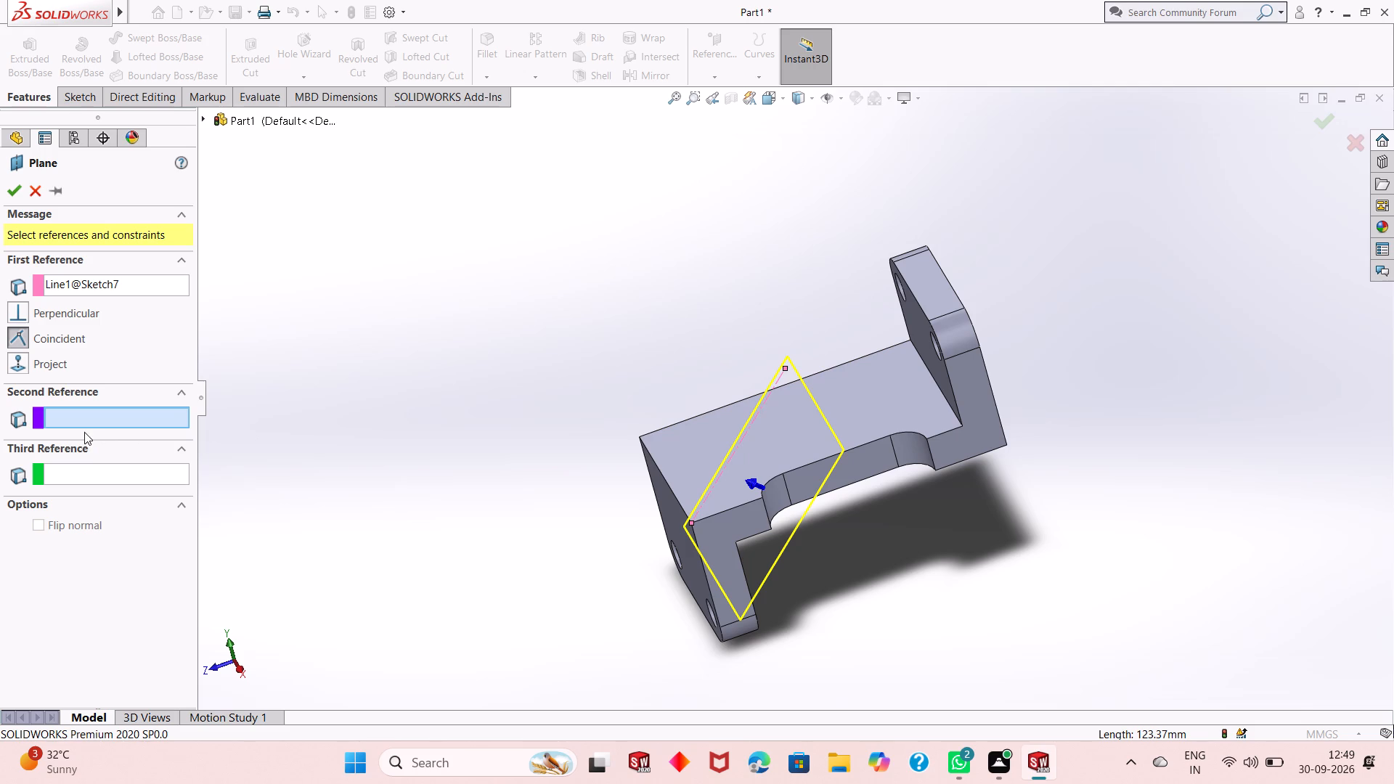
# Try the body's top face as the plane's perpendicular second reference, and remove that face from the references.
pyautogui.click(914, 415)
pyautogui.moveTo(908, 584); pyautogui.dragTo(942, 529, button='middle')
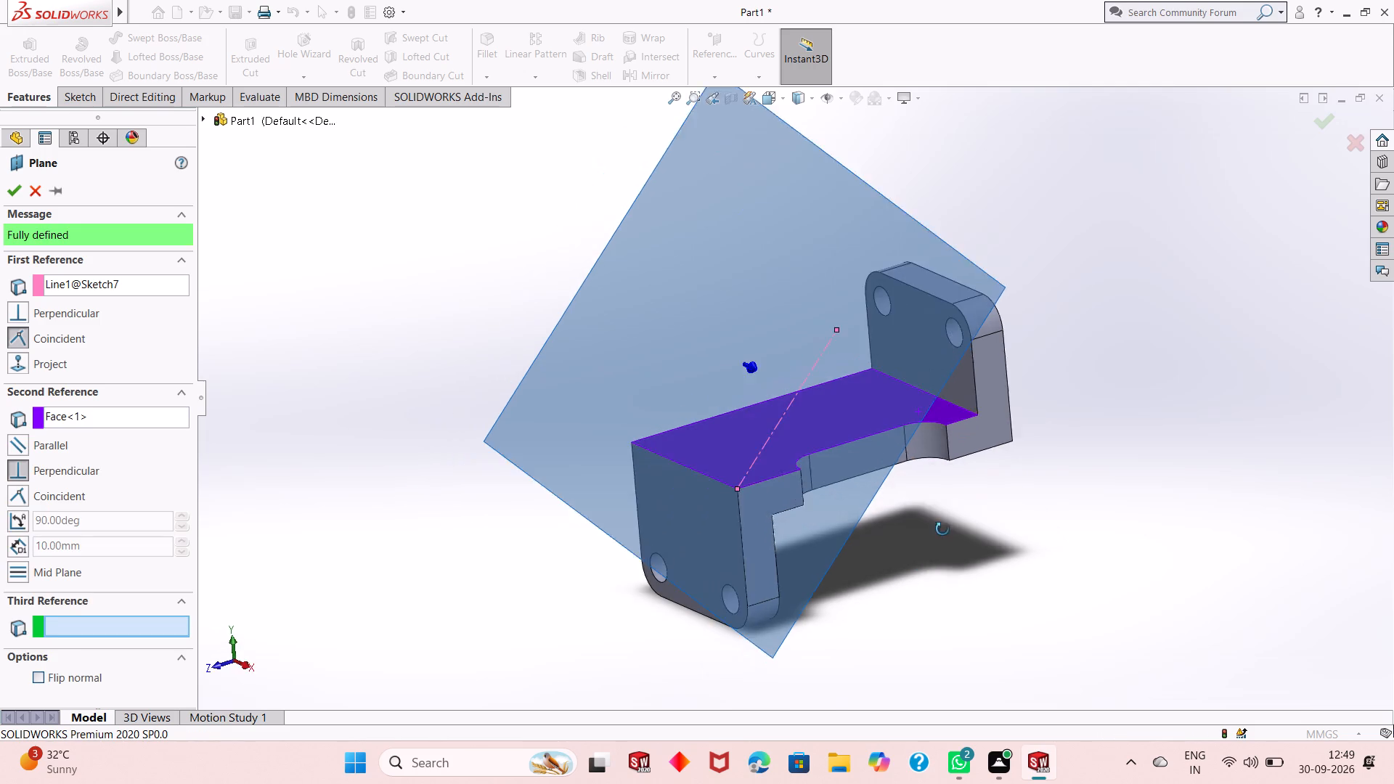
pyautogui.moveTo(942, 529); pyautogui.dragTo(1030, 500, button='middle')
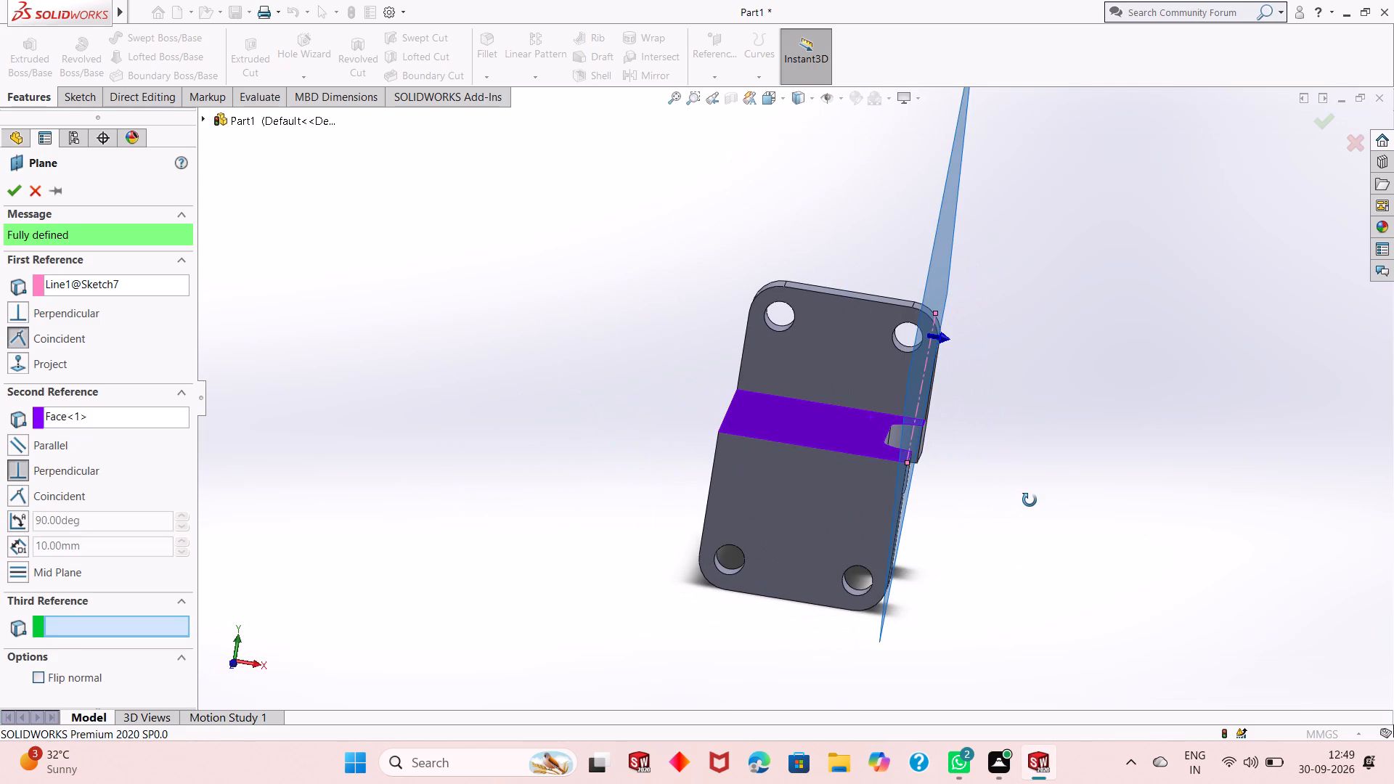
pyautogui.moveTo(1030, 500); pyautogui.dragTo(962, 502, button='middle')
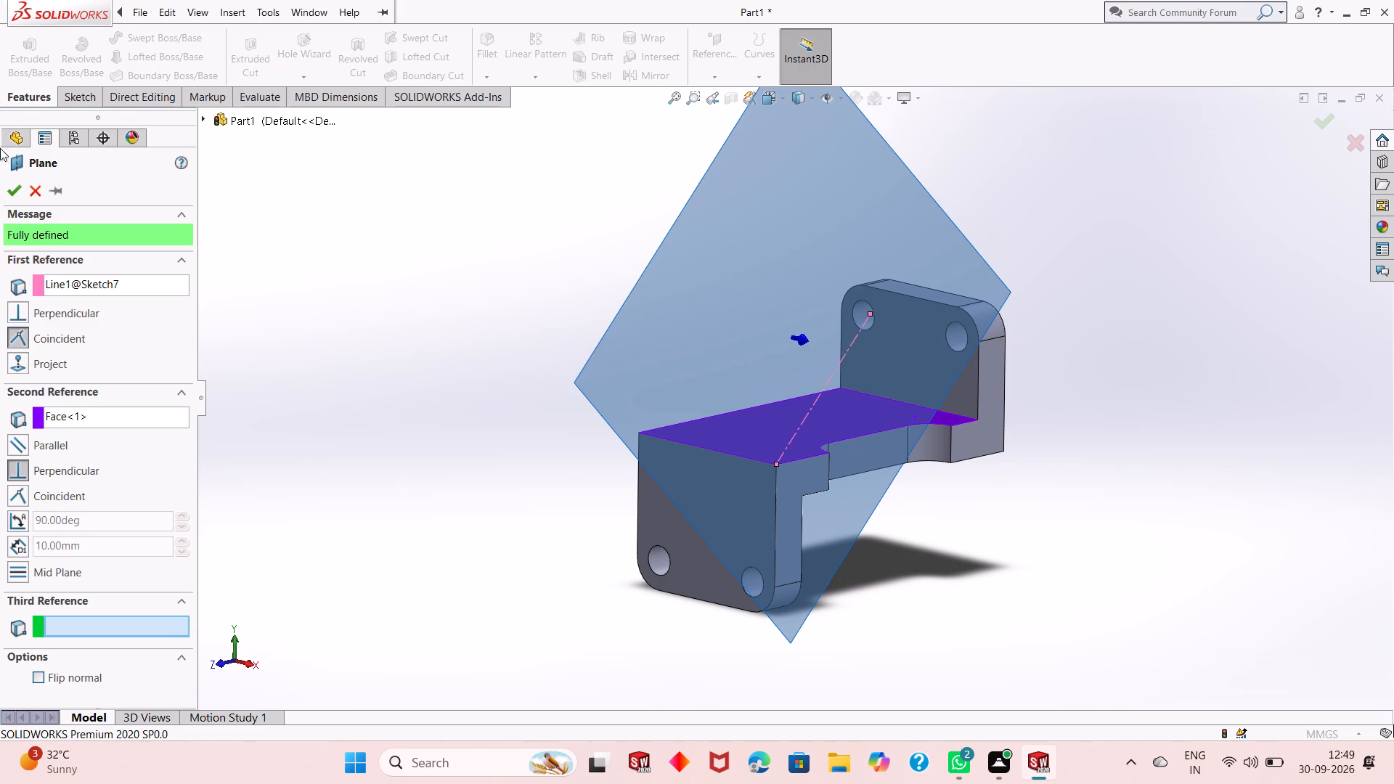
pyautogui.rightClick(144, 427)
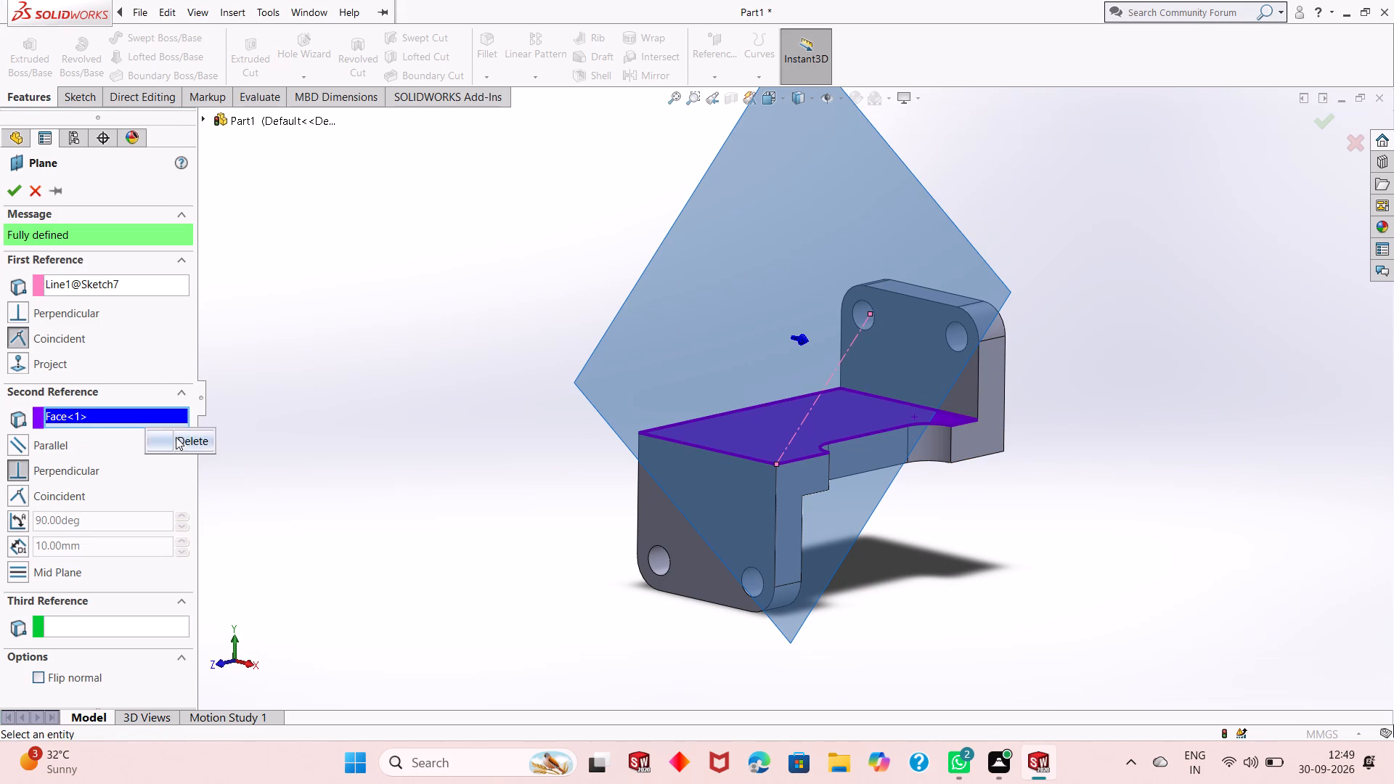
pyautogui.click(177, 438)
# Add the body's L-shaped side face as the perpendicular second reference and create the inclined plane through the 45° centerline.
pyautogui.moveTo(464, 515); pyautogui.dragTo(408, 515, button='middle')
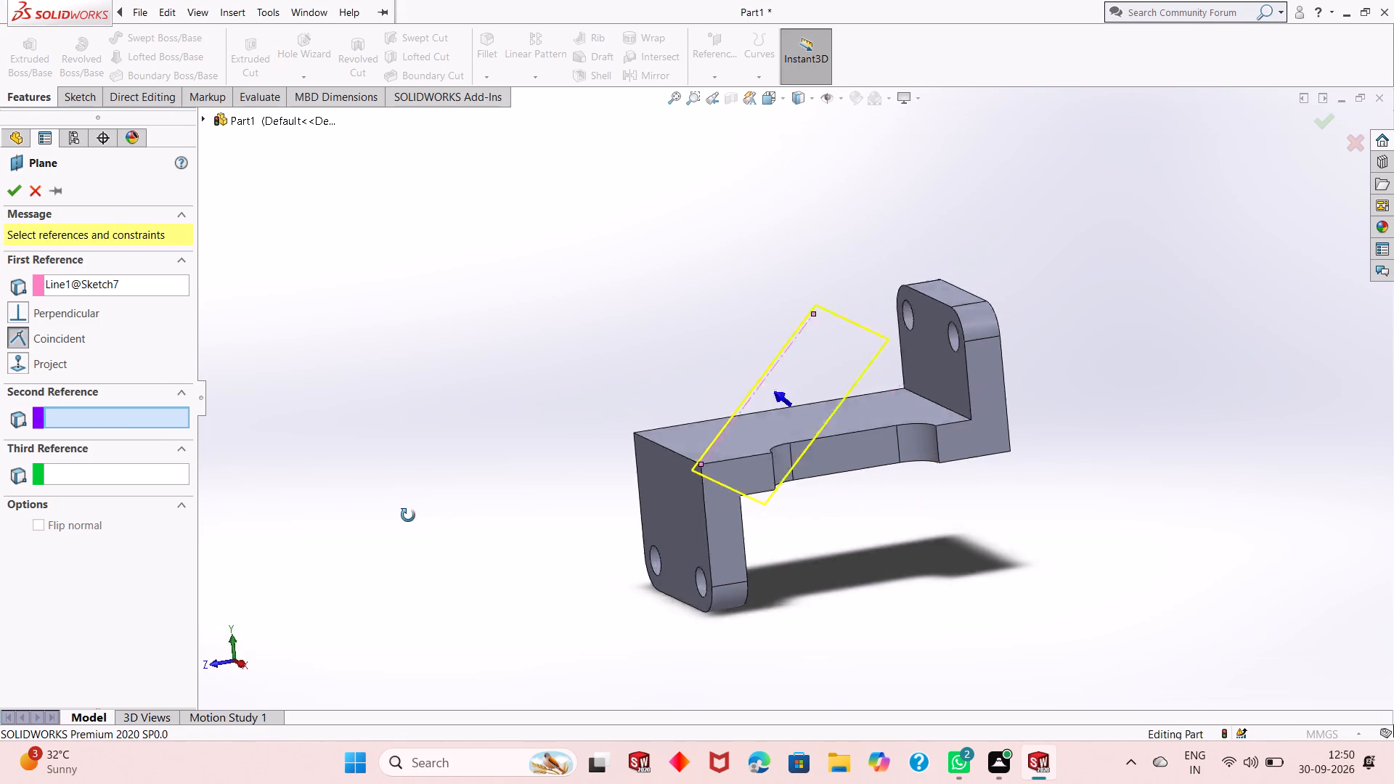
pyautogui.moveTo(408, 515); pyautogui.dragTo(364, 597, button='middle')
pyautogui.click(657, 543)
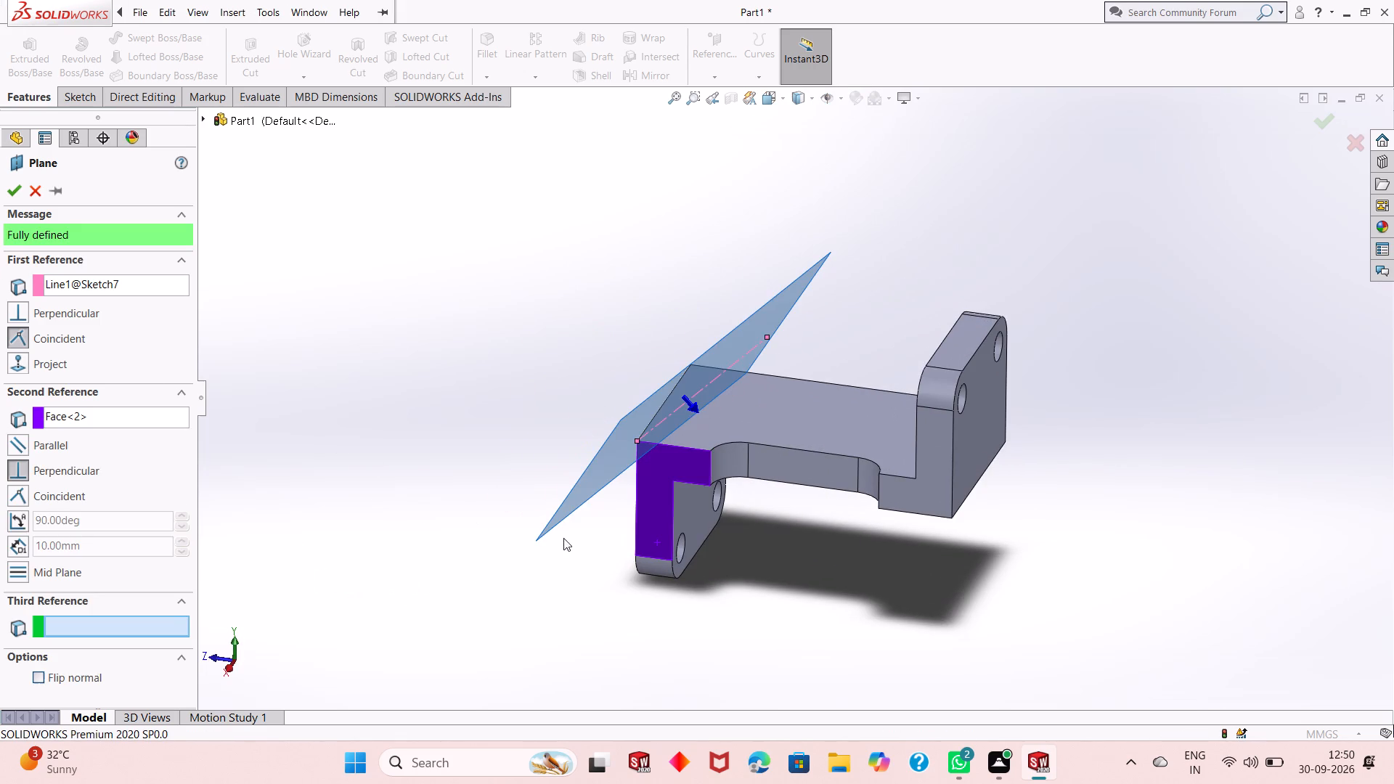
pyautogui.moveTo(501, 531); pyautogui.dragTo(608, 571, button='middle')
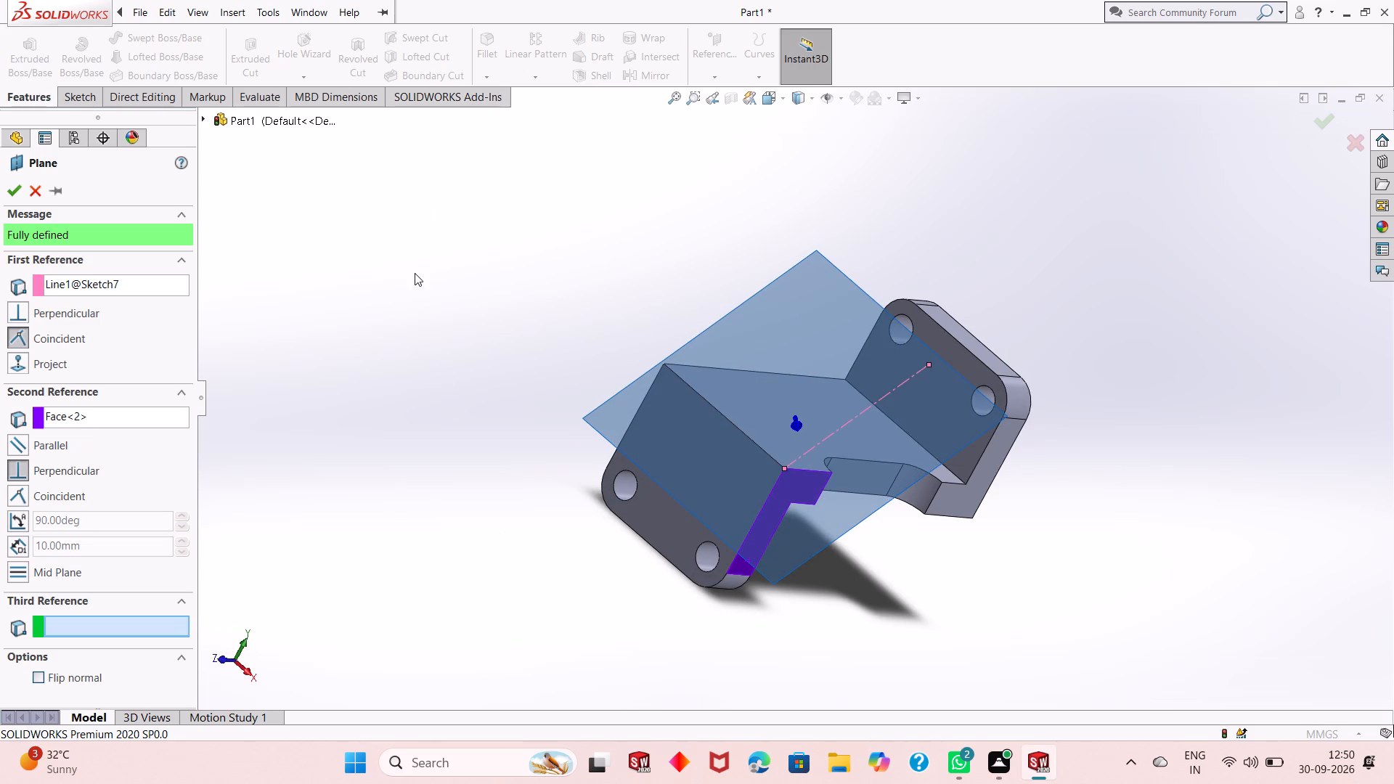
pyautogui.scroll(-1, 811, 407)
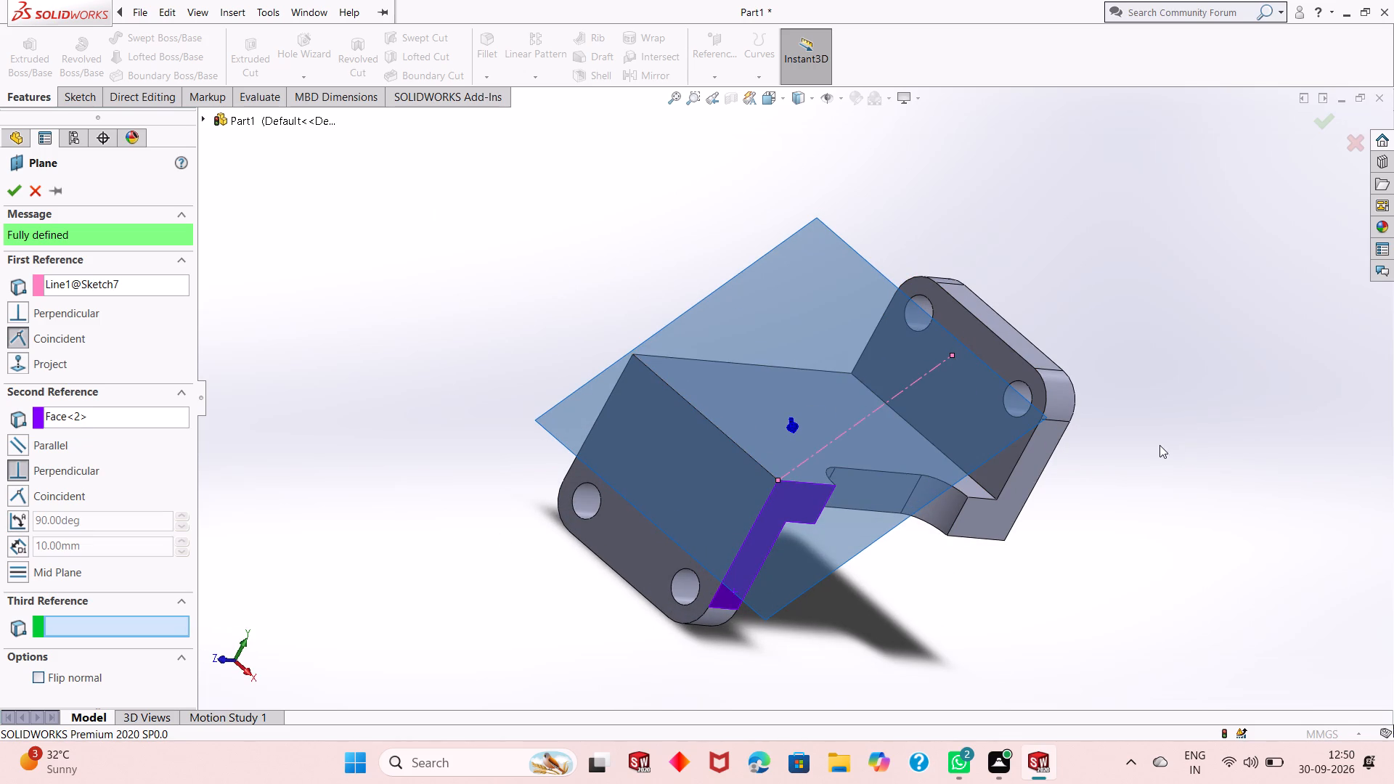
pyautogui.moveTo(1158, 450); pyautogui.dragTo(1069, 293, button='middle')
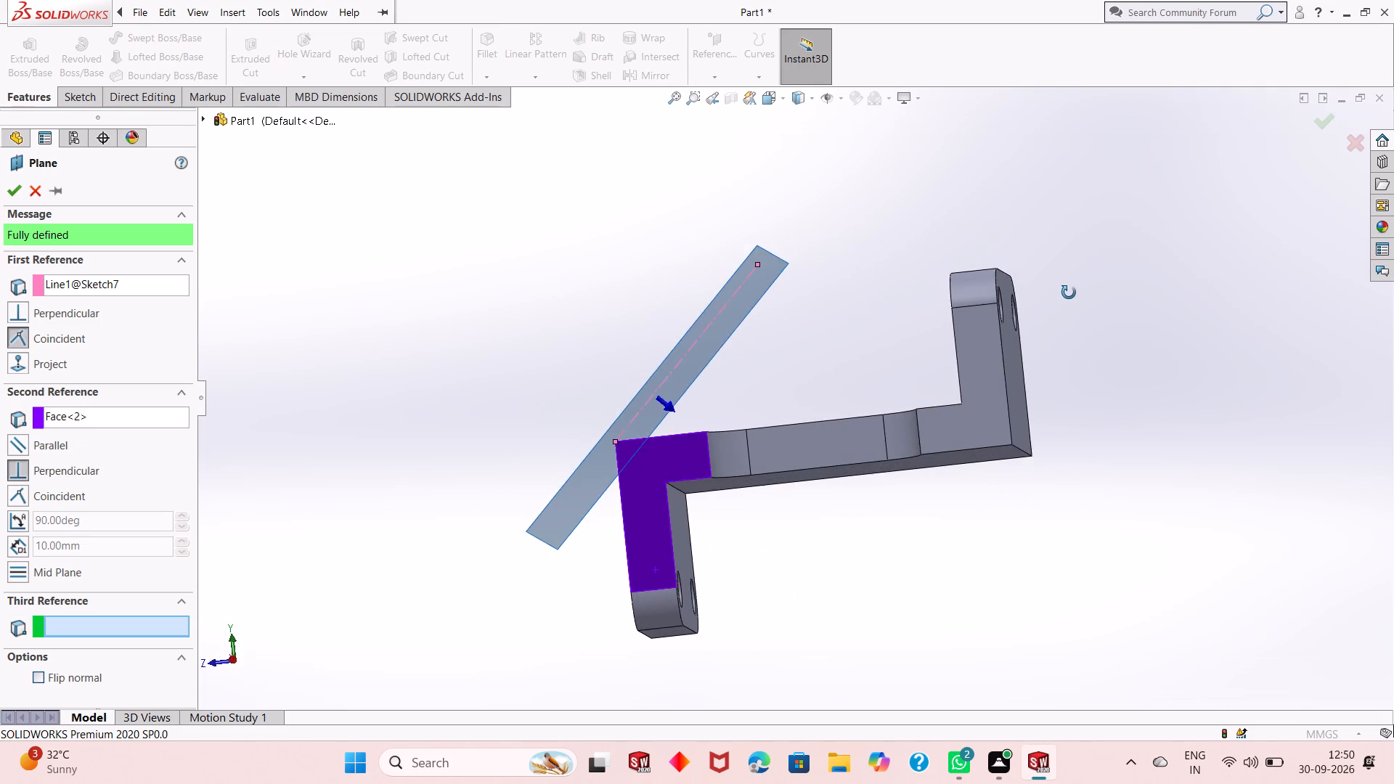
pyautogui.moveTo(1069, 293); pyautogui.dragTo(1083, 335, button='middle')
pyautogui.scroll(-1, 786, 369)
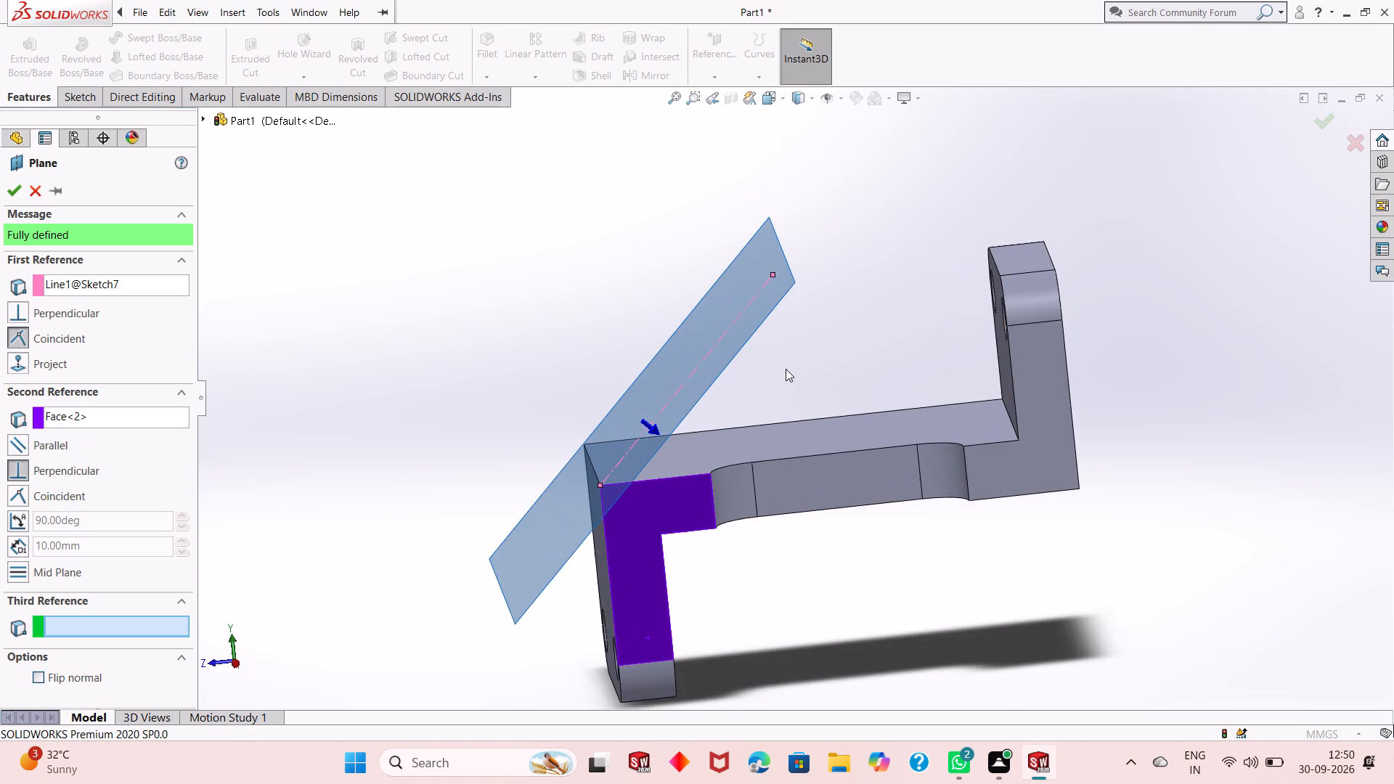
pyautogui.scroll(-1, 786, 369)
pyautogui.scroll(2, 786, 369)
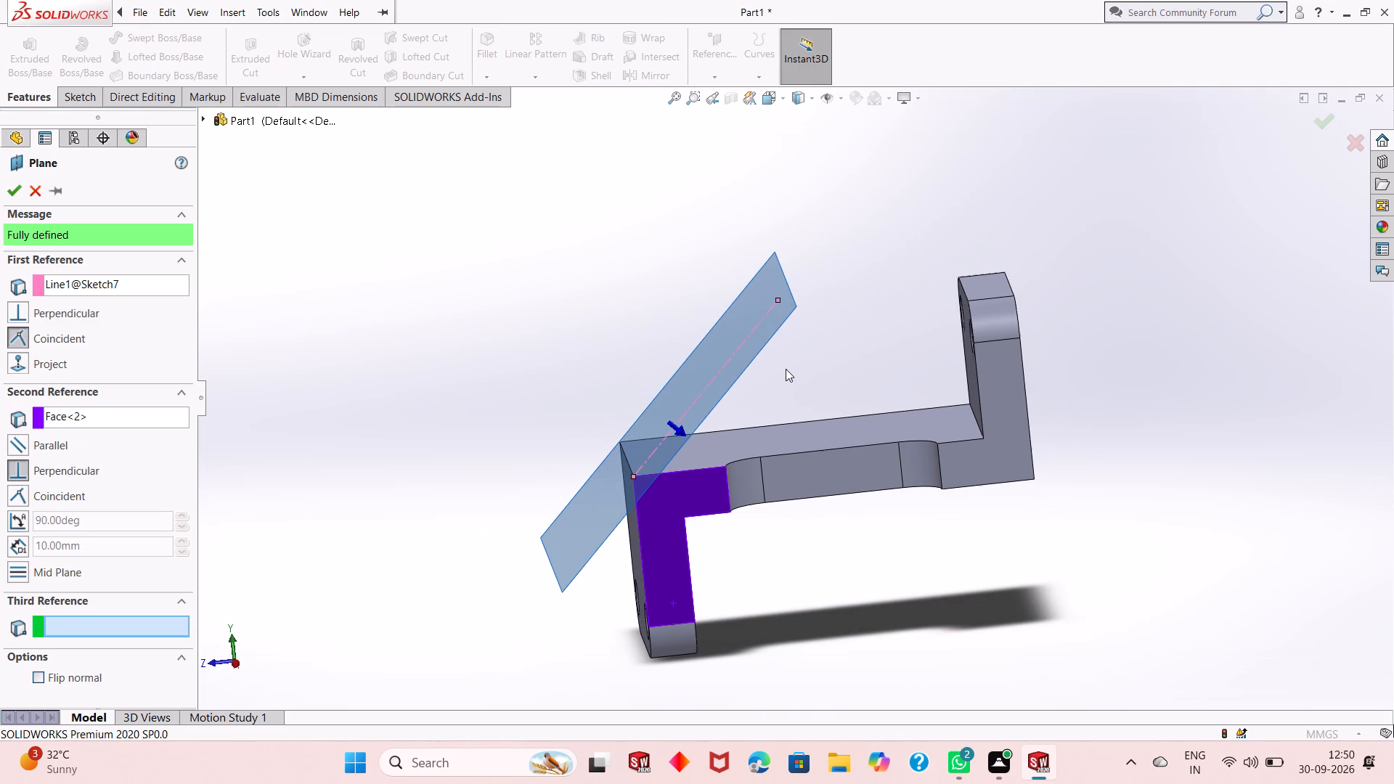
pyautogui.scroll(-4, 786, 369)
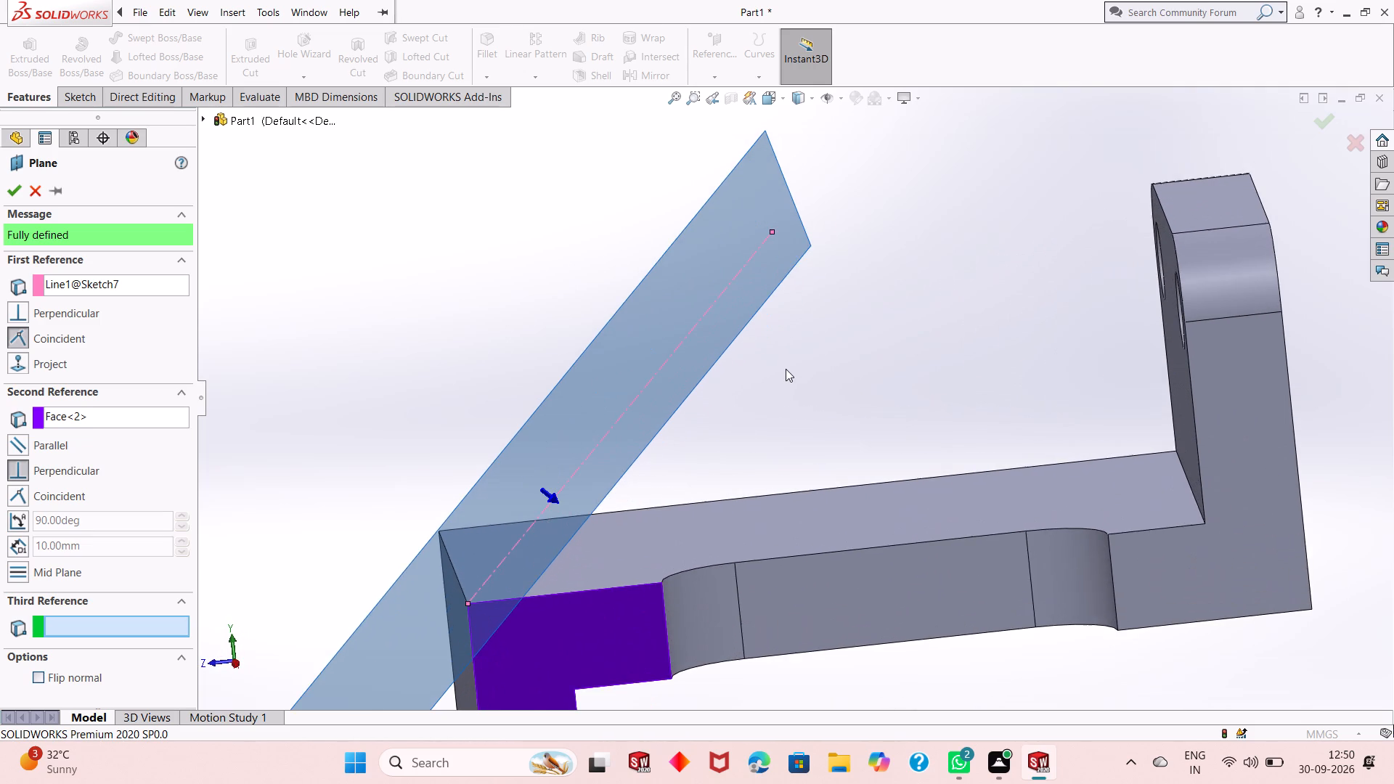
pyautogui.scroll(2, 786, 369)
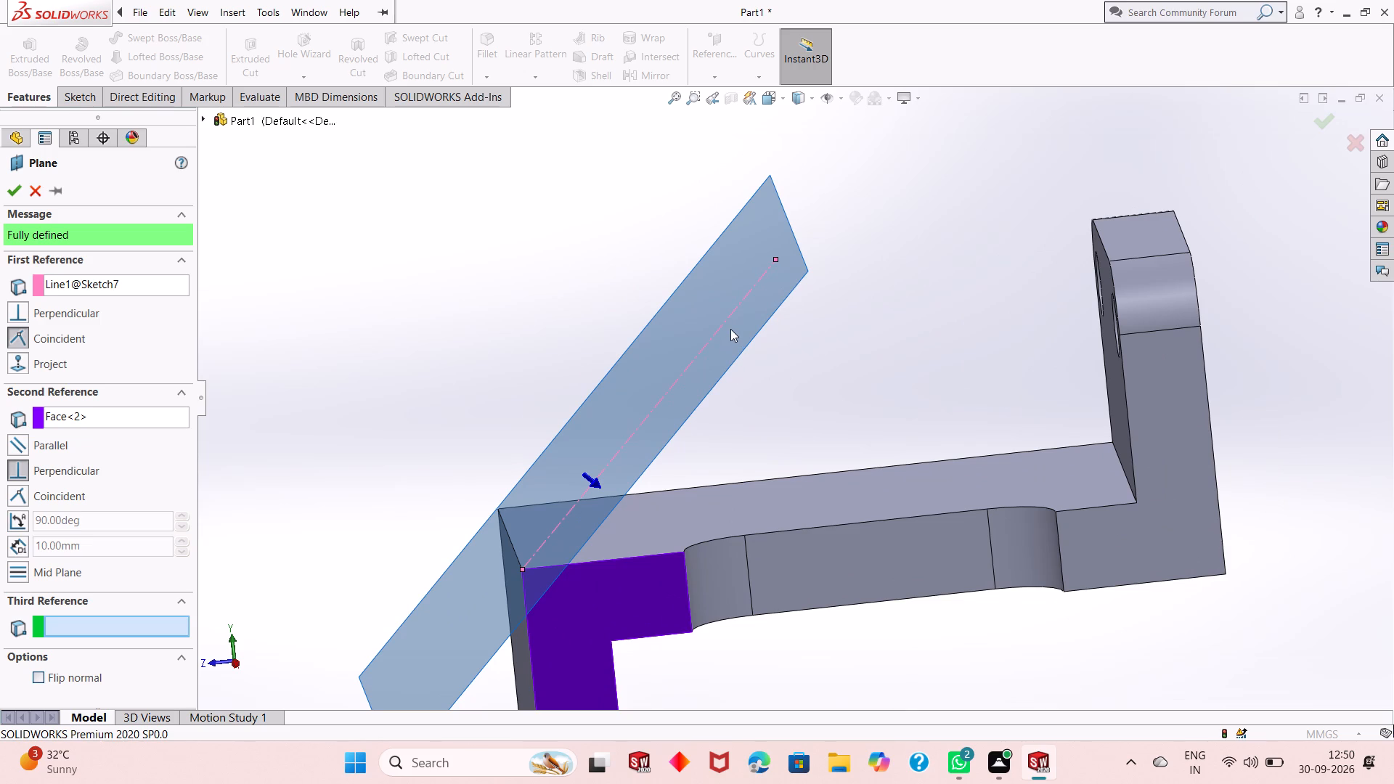
pyautogui.moveTo(712, 360); pyautogui.dragTo(747, 377, button='middle')
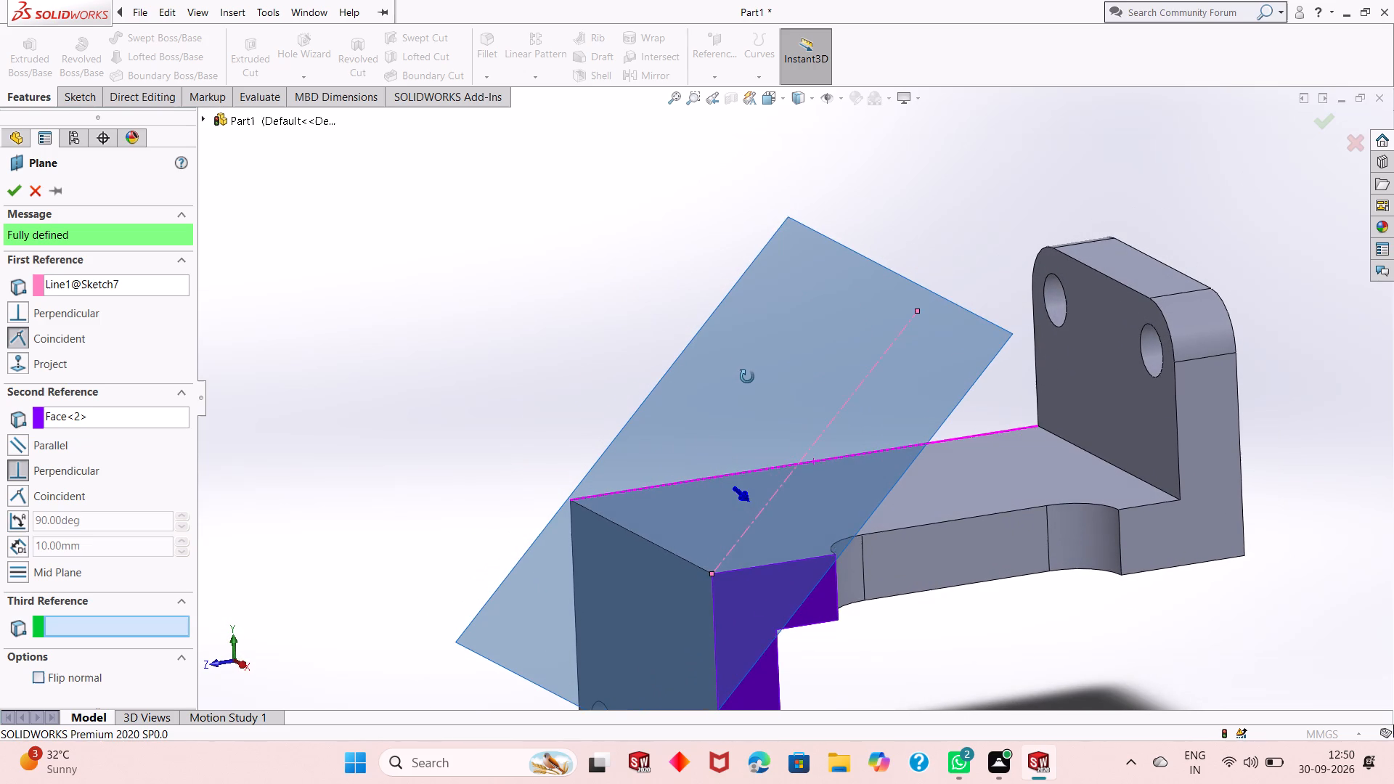
pyautogui.moveTo(747, 377); pyautogui.dragTo(747, 380, button='middle')
pyautogui.scroll(3, 747, 380)
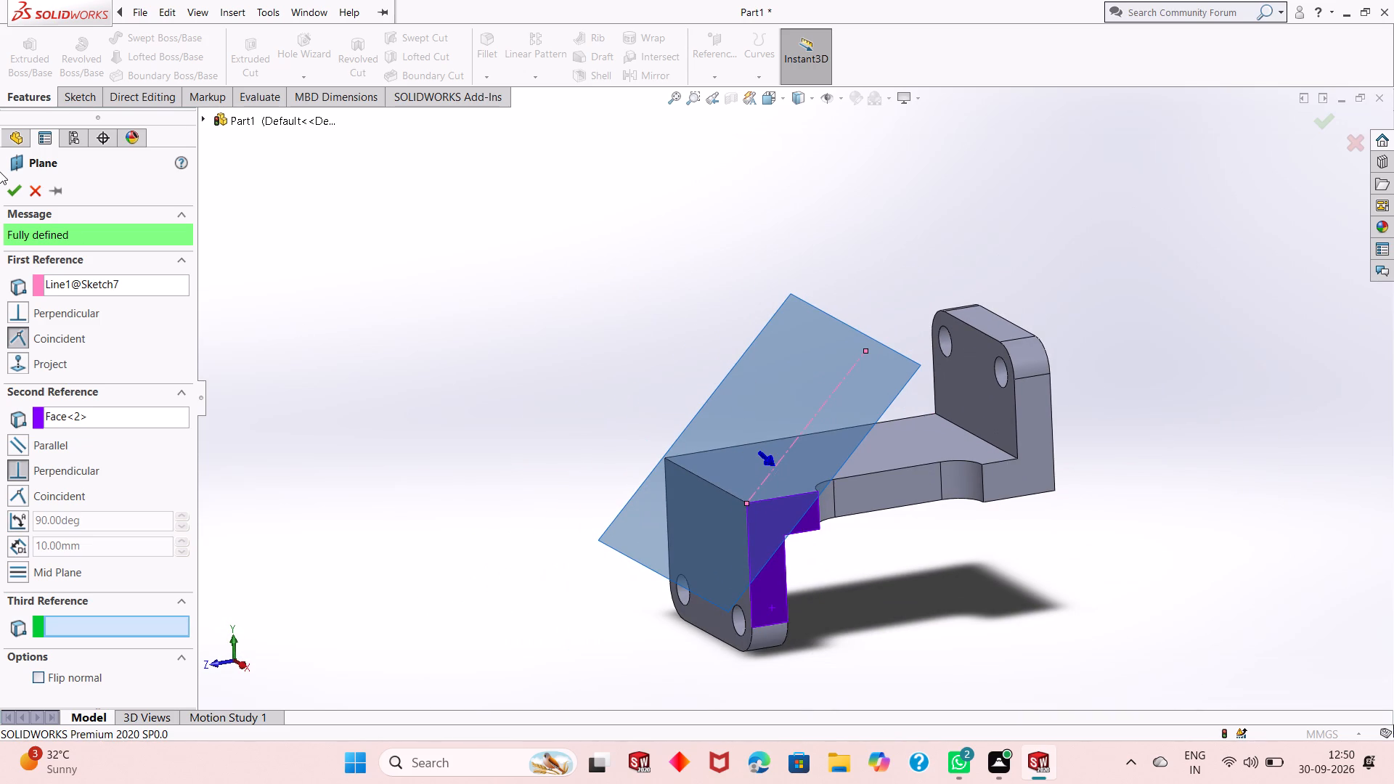
pyautogui.click(18, 192)
pyautogui.click(592, 332)
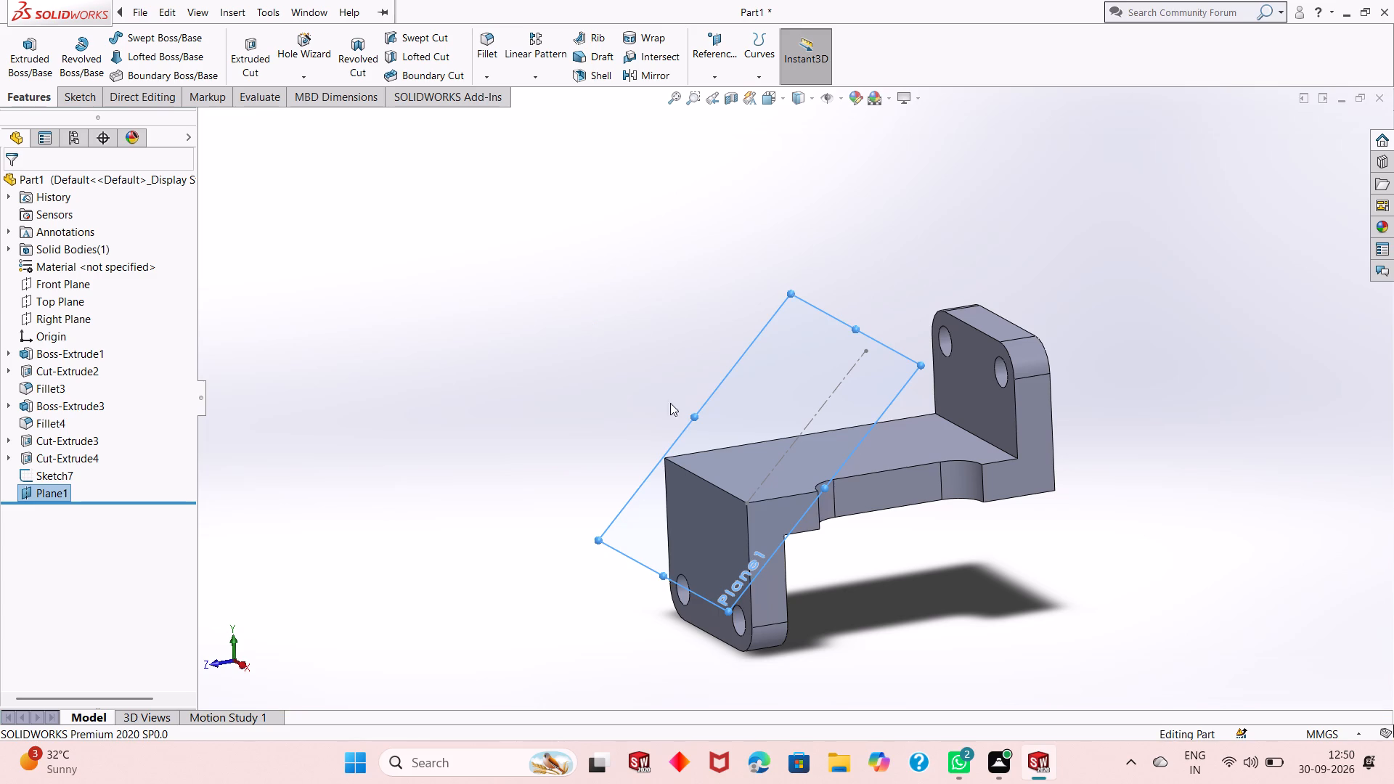
# Open a new sketch on the inclined reference plane and view it face-on from the side showing the body's top face.
pyautogui.moveTo(967, 600); pyautogui.dragTo(1101, 551, button='middle')
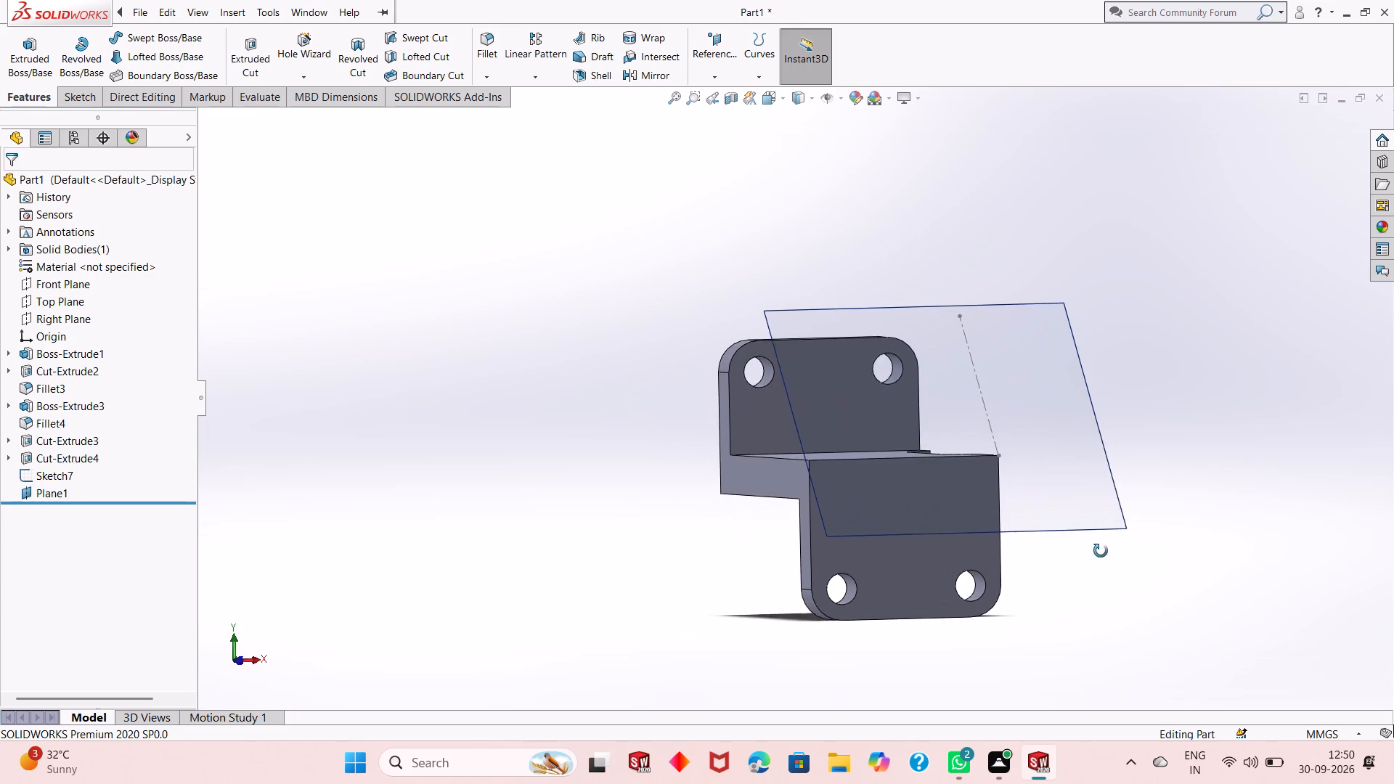
pyautogui.moveTo(1101, 551); pyautogui.dragTo(1097, 558, button='middle')
pyautogui.scroll(2, 946, 555)
pyautogui.moveTo(991, 556); pyautogui.dragTo(979, 571, button='middle')
pyautogui.scroll(-3, 868, 292)
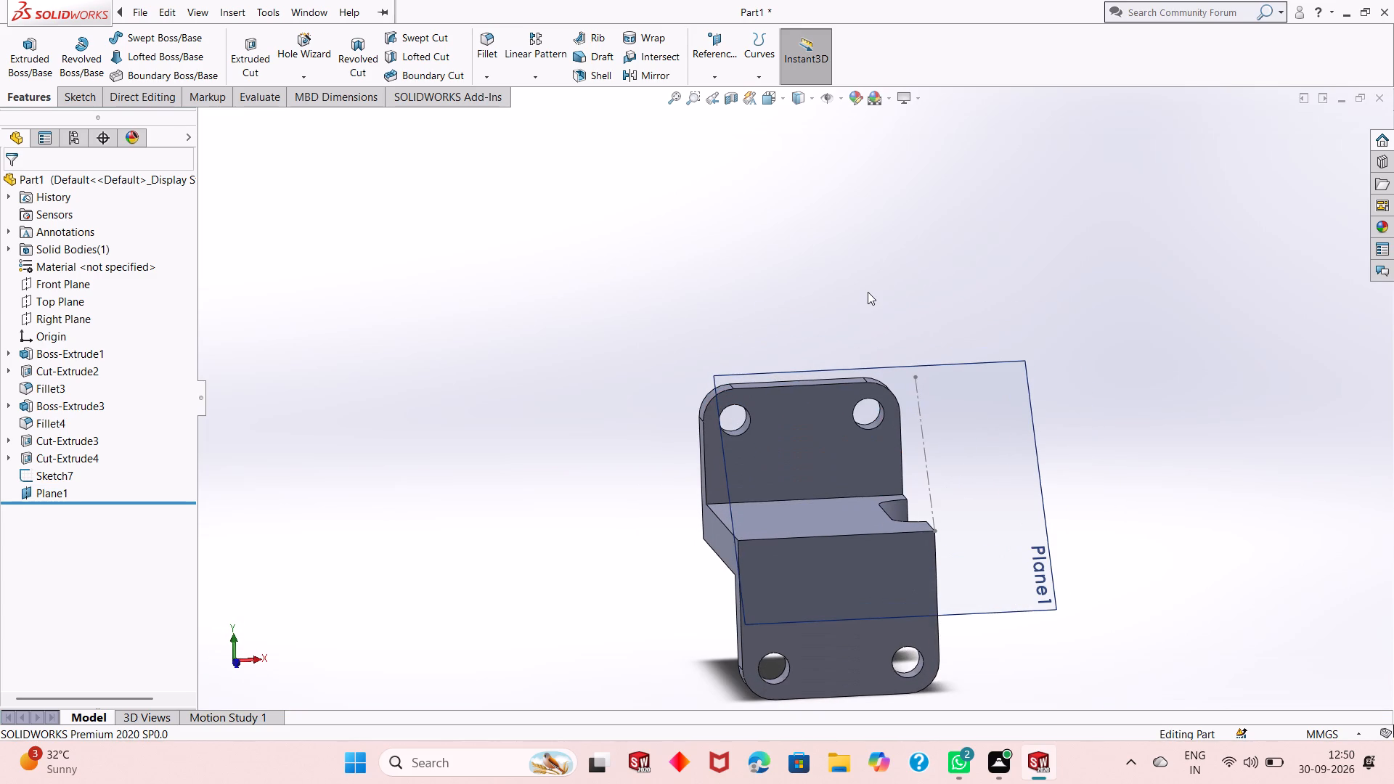
pyautogui.scroll(1, 857, 360)
pyautogui.click(961, 421)
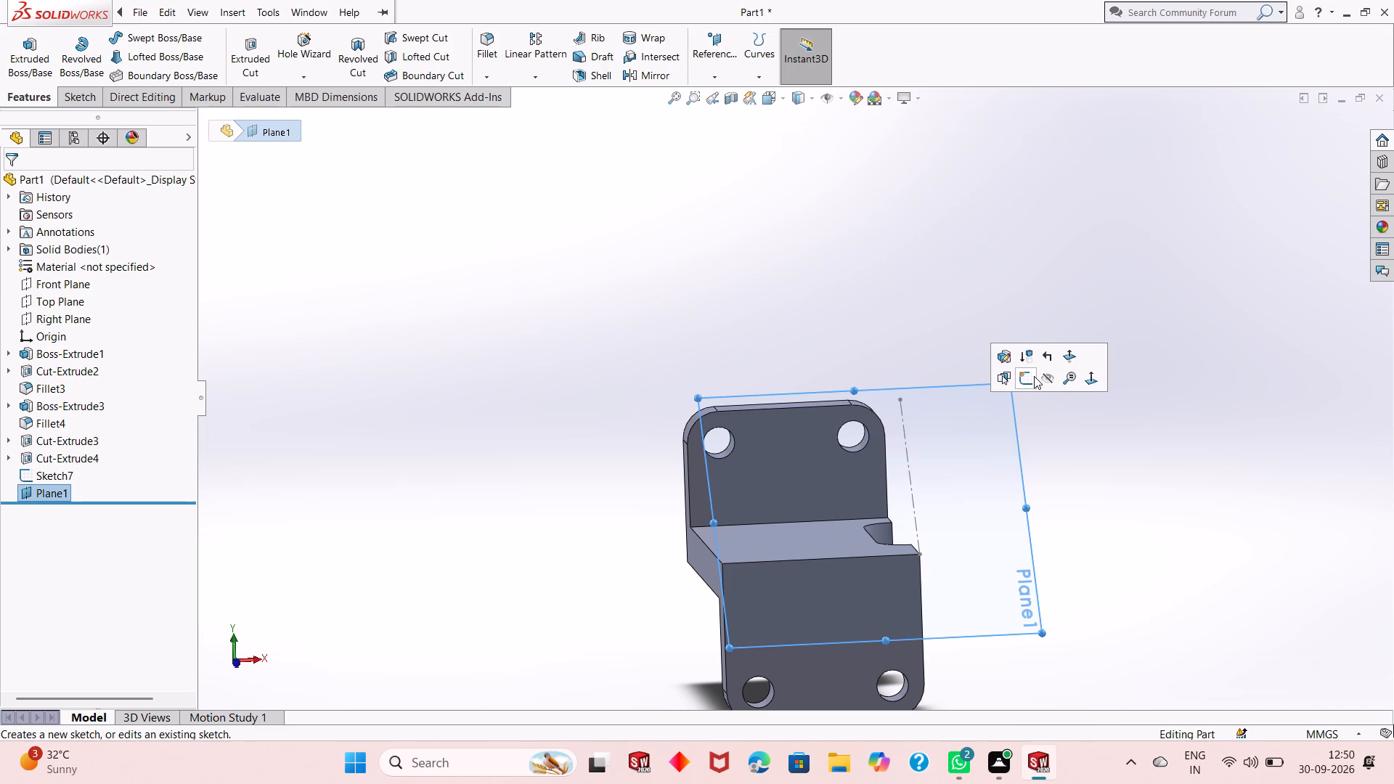
pyautogui.click(1034, 376)
pyautogui.hotkey('ctrl', '8')
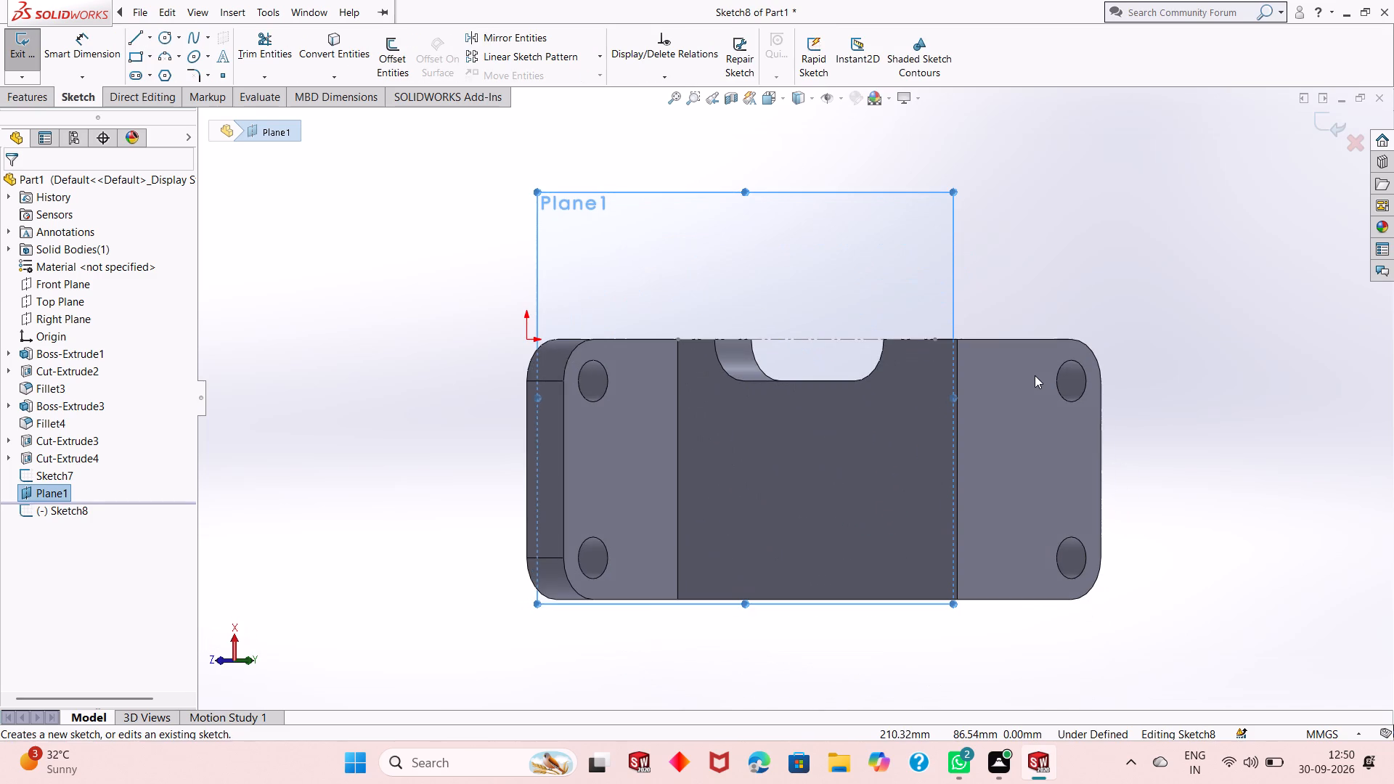
pyautogui.hotkey('ctrl', '8')
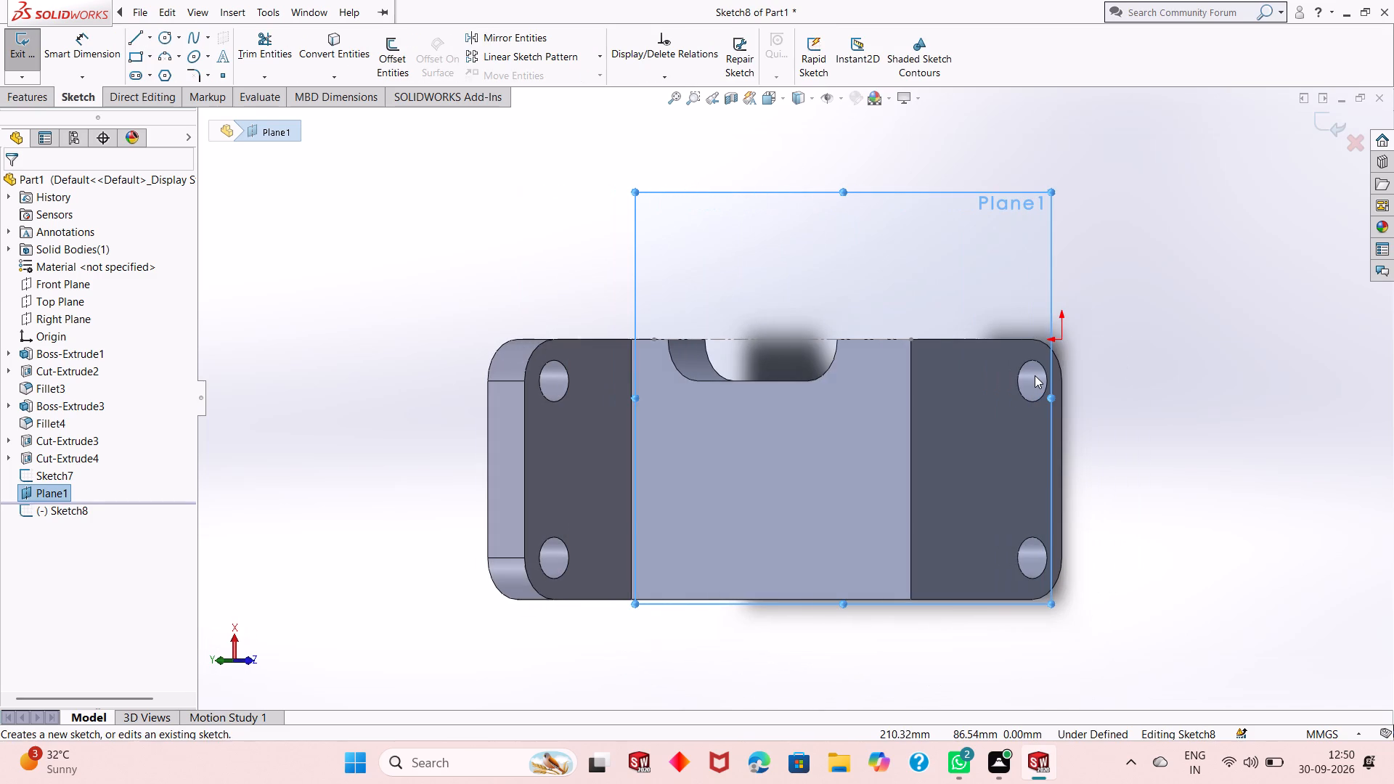
pyautogui.hotkey('ctrl', '8')
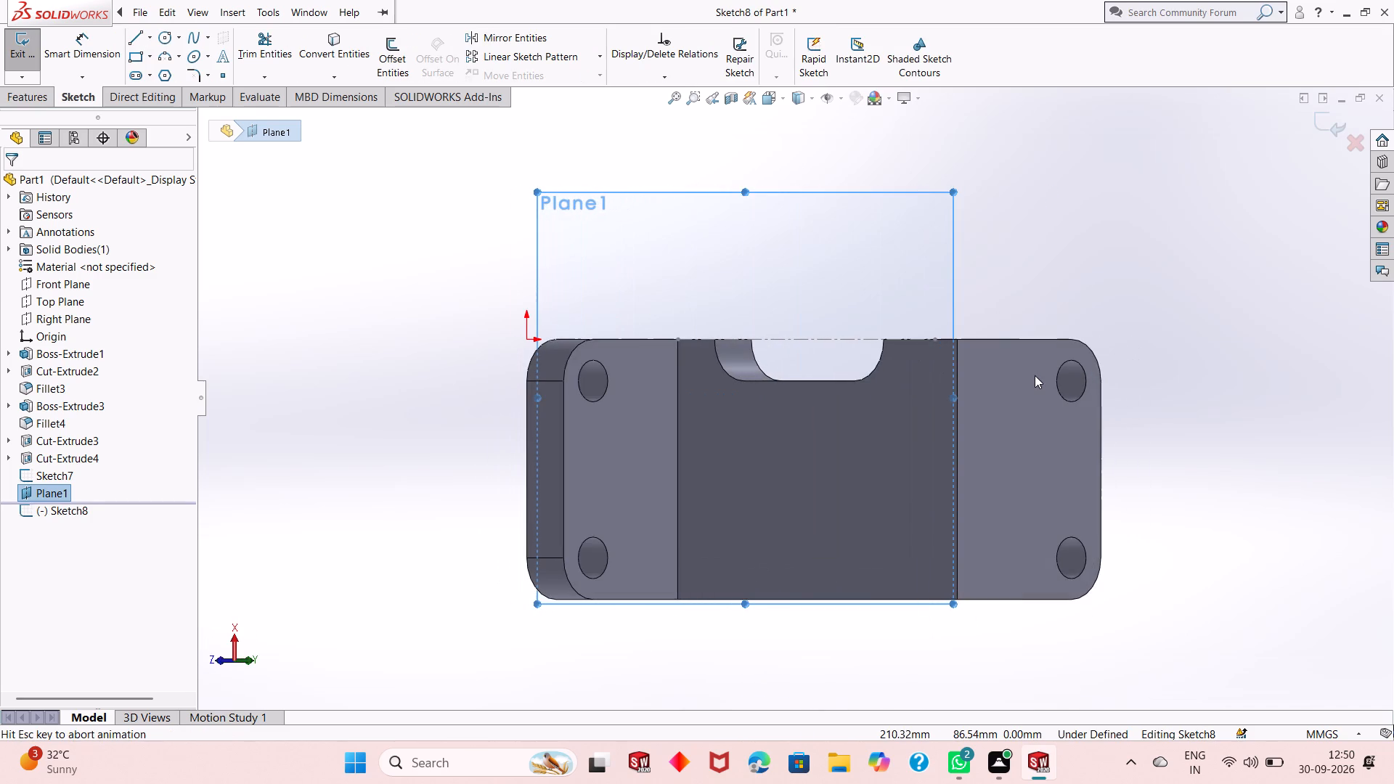
pyautogui.hotkey('ctrl', '8')
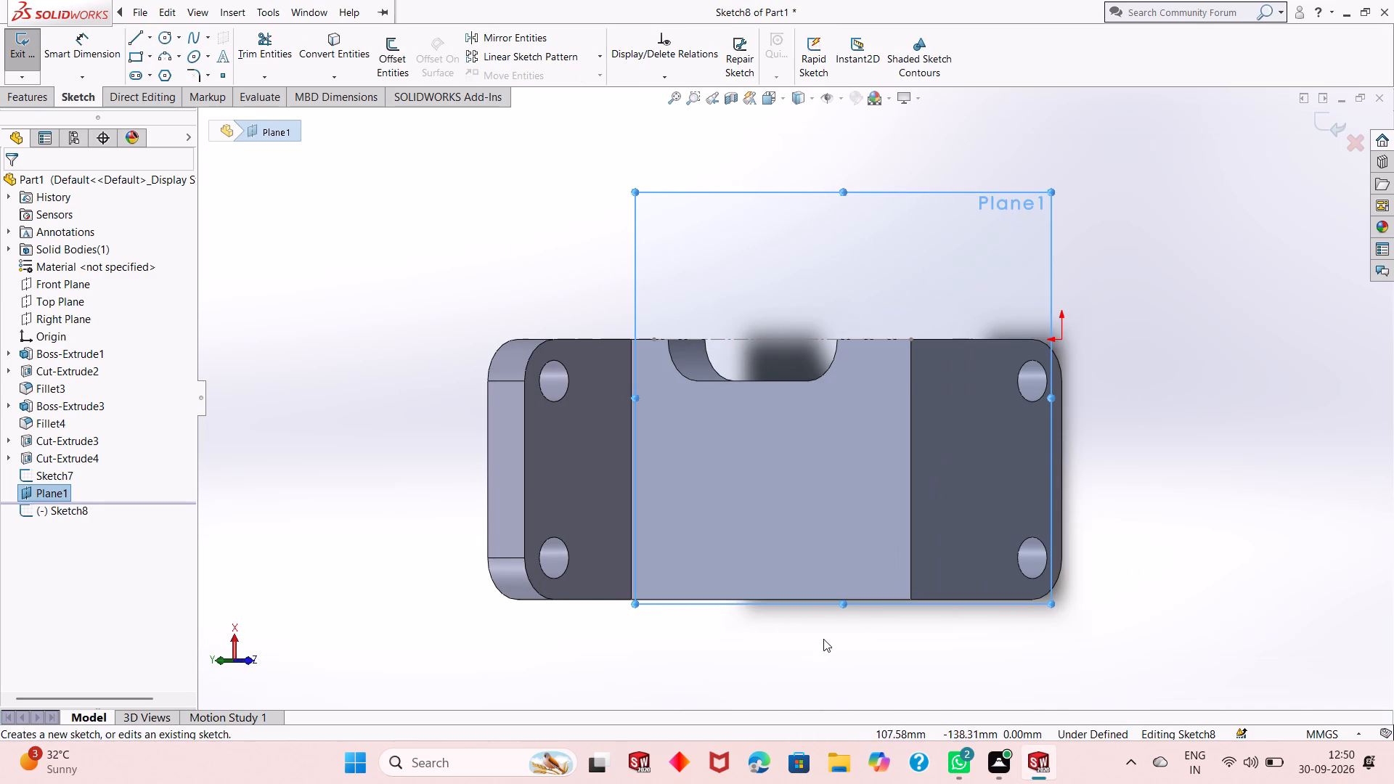
# Sketch a circle of about 43.5 mm radius on the inclined plane, centred in line with the midpoint of the body's top front edge.
pyautogui.moveTo(700, 648); pyautogui.dragTo(731, 560, button='middle')
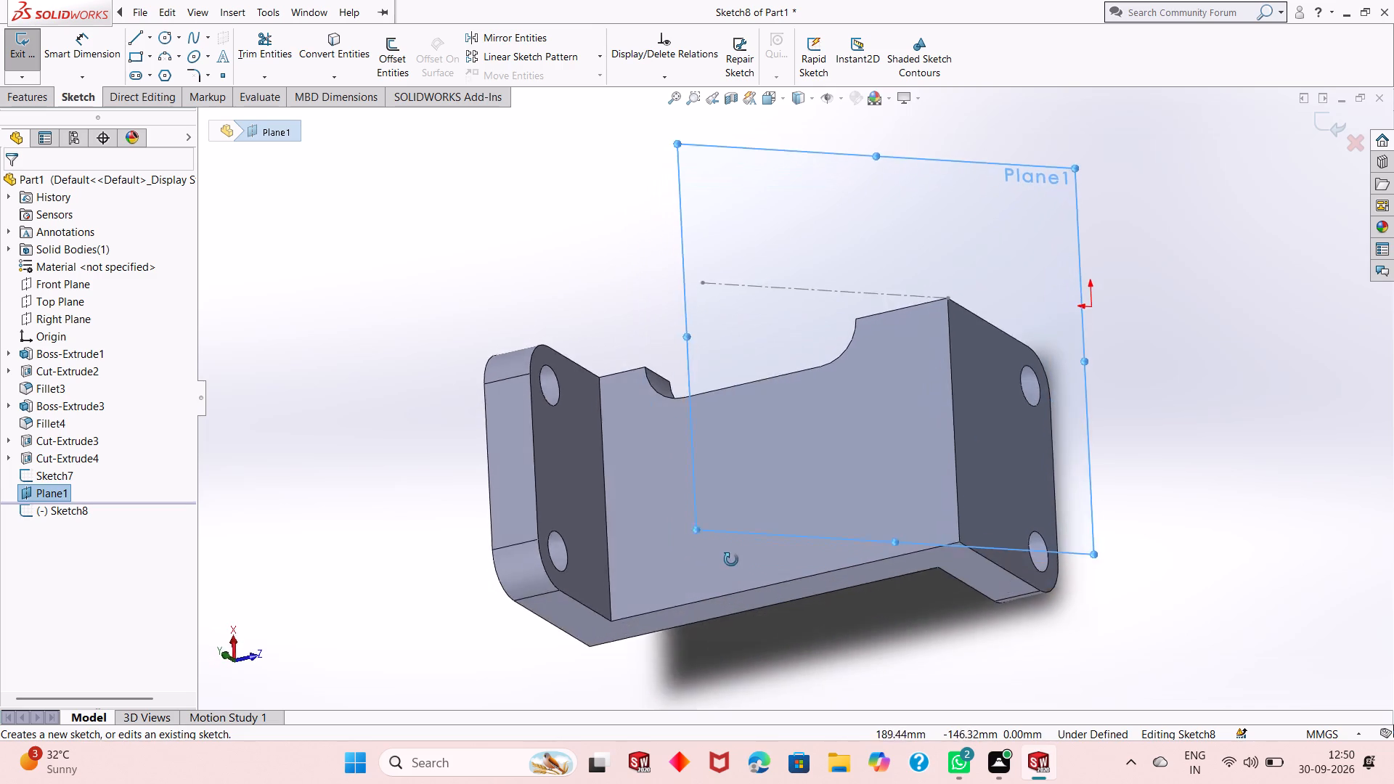
pyautogui.moveTo(731, 560); pyautogui.dragTo(565, 349, button='middle')
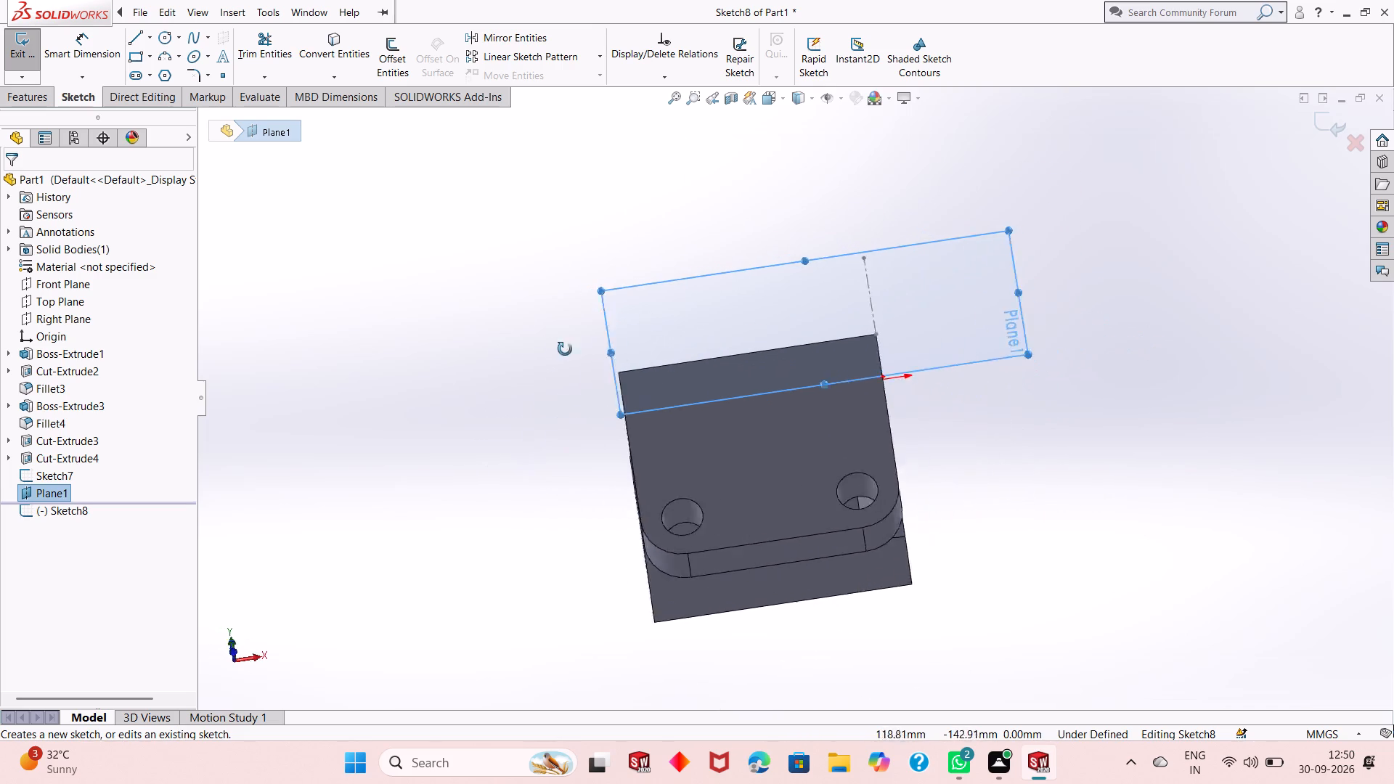
pyautogui.moveTo(565, 349); pyautogui.dragTo(574, 536, button='middle')
pyautogui.scroll(1, 679, 539)
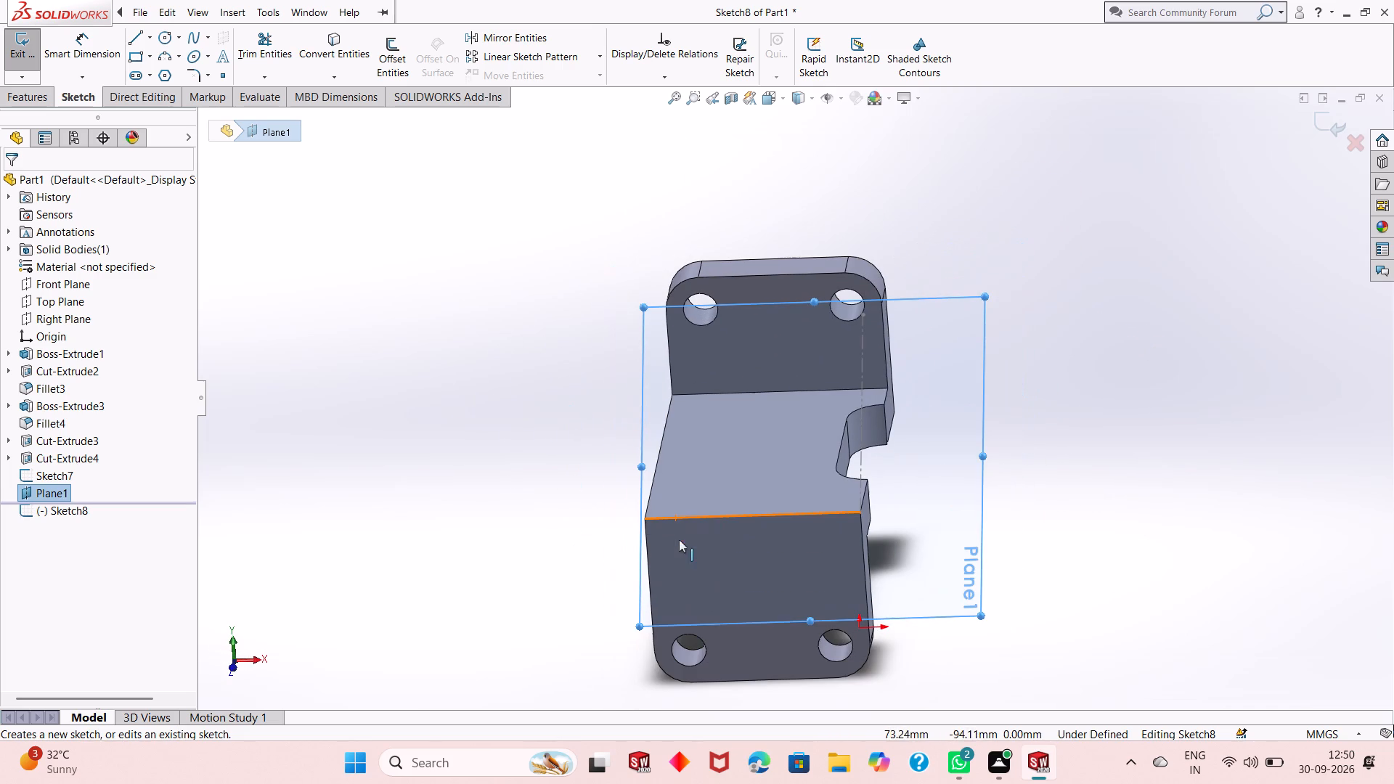
pyautogui.rightClick(939, 364)
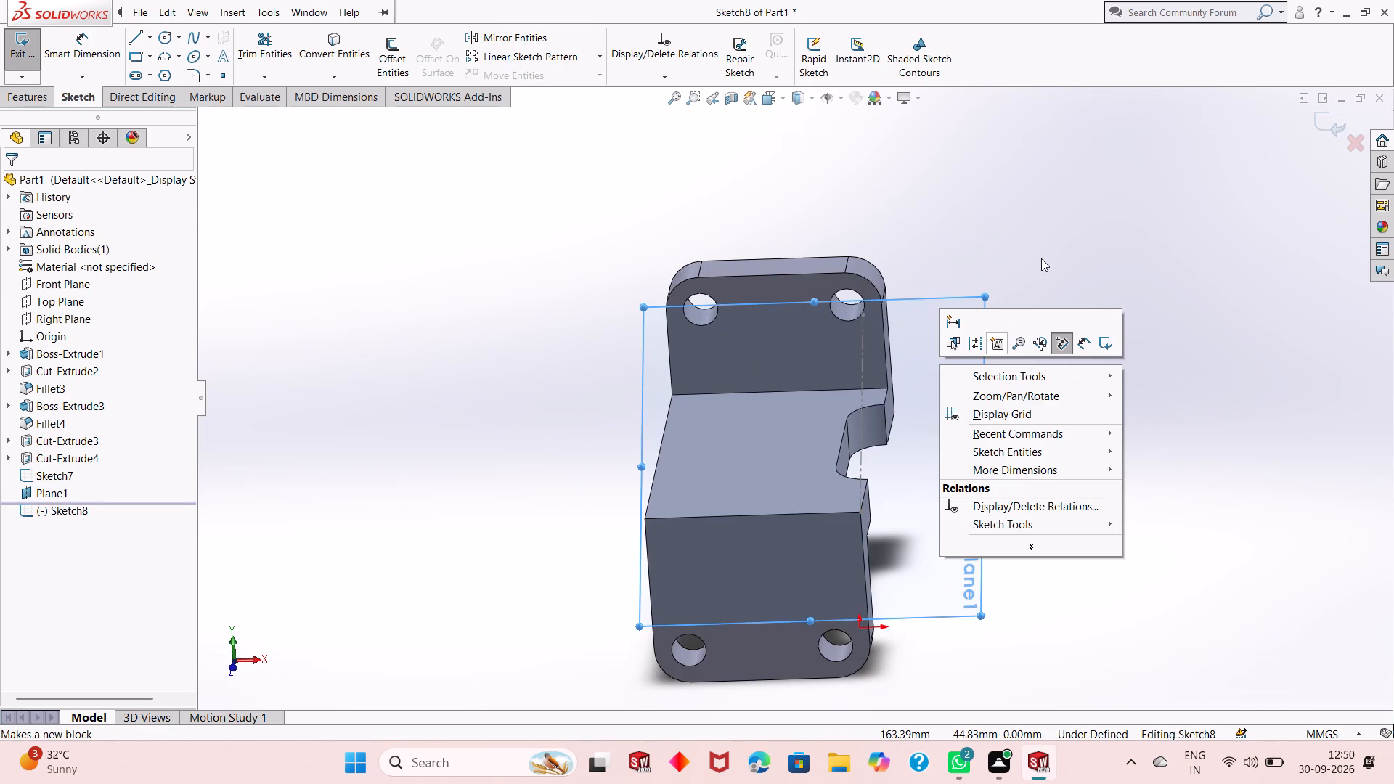
pyautogui.press('Escape')
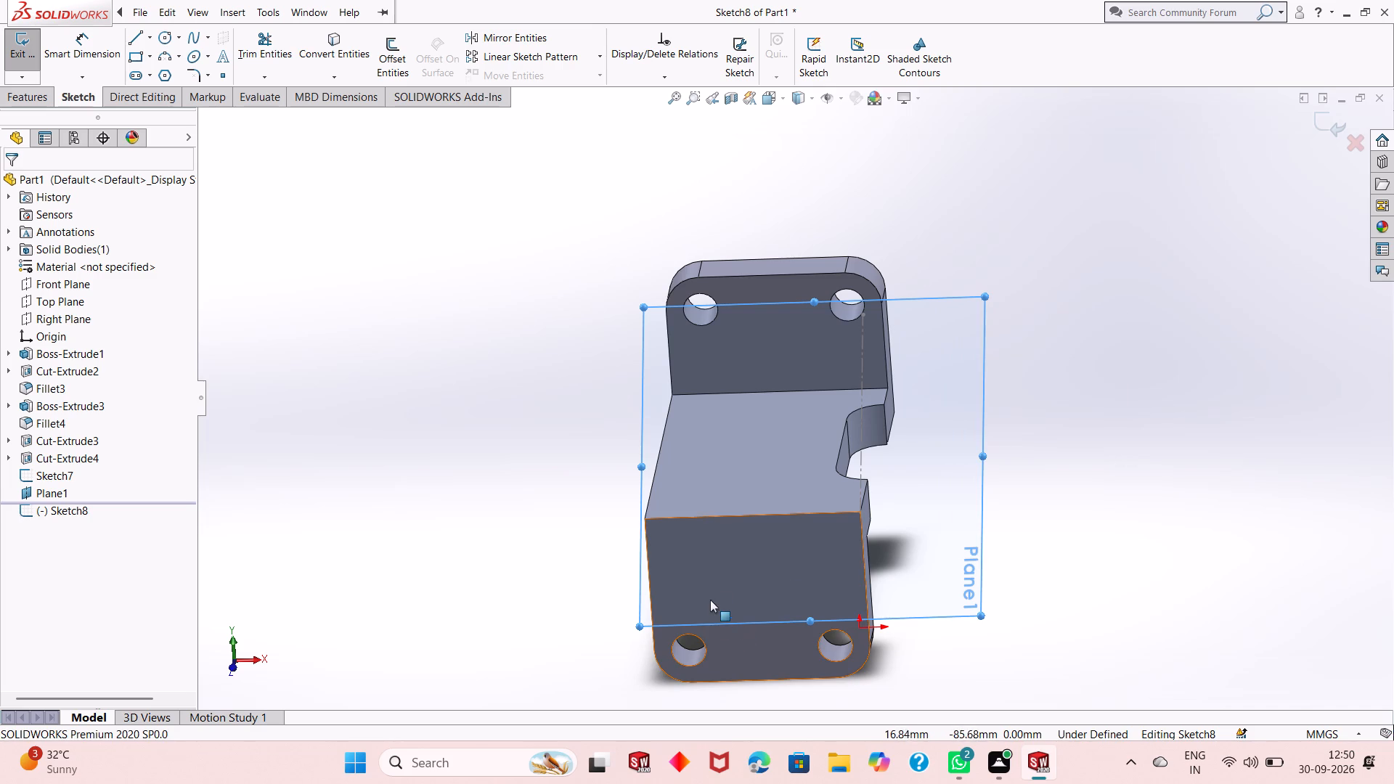
pyautogui.scroll(-1, 644, 553)
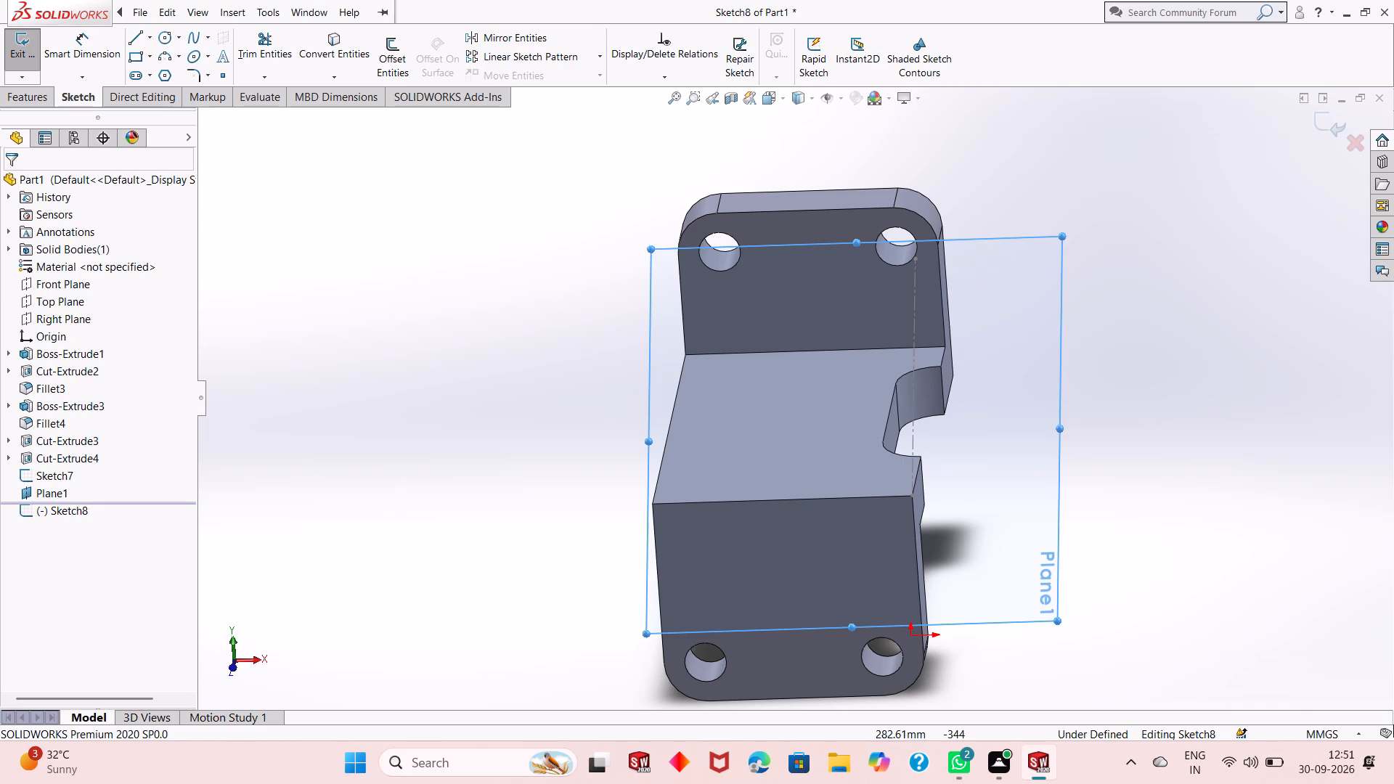
pyautogui.click(165, 33)
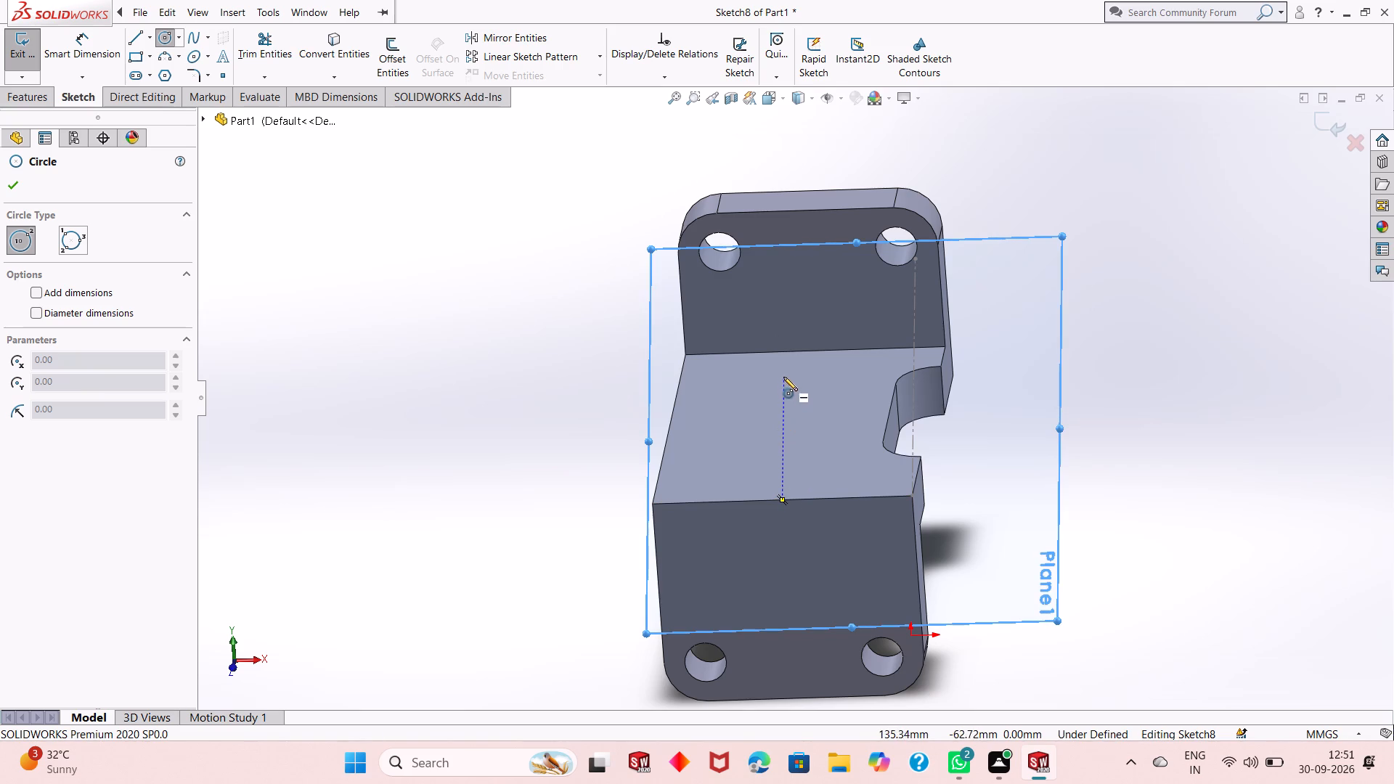
pyautogui.click(786, 296)
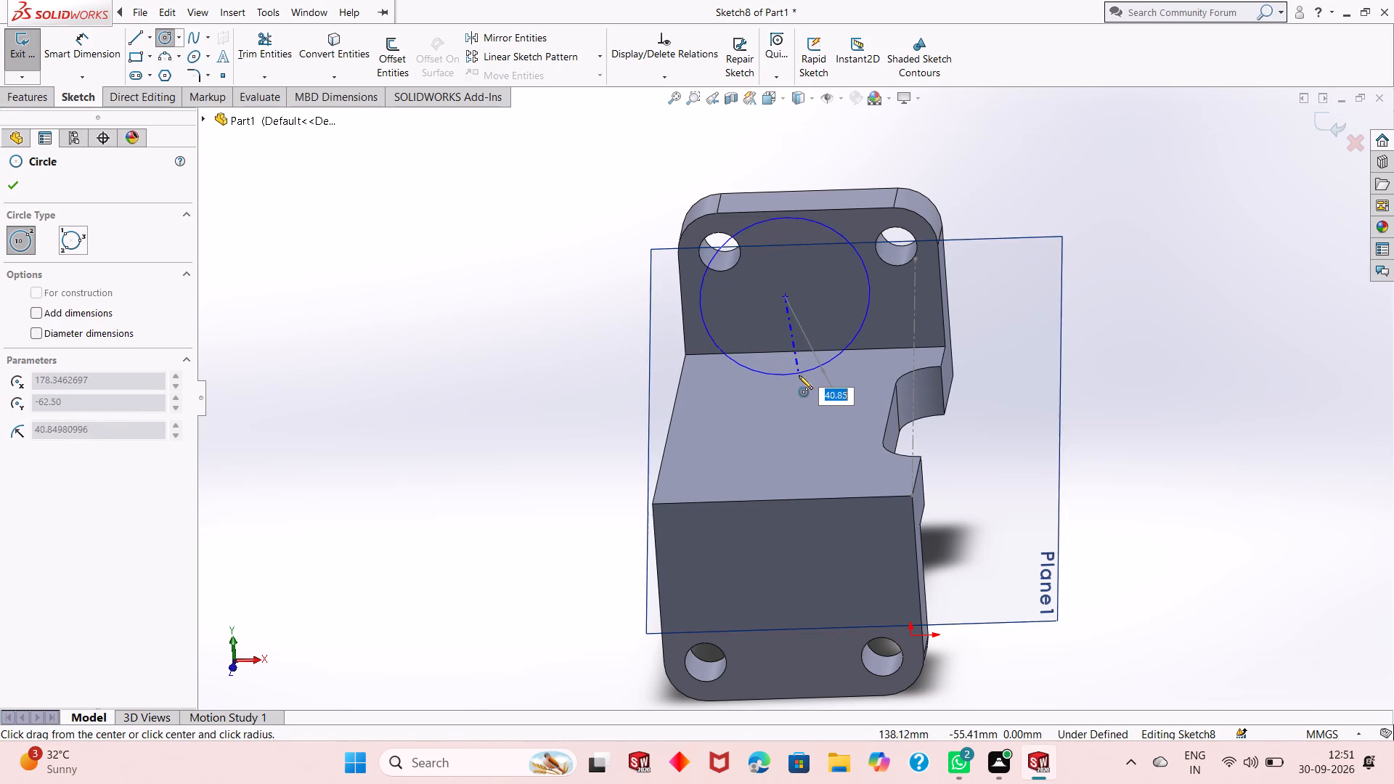
pyautogui.click(799, 378)
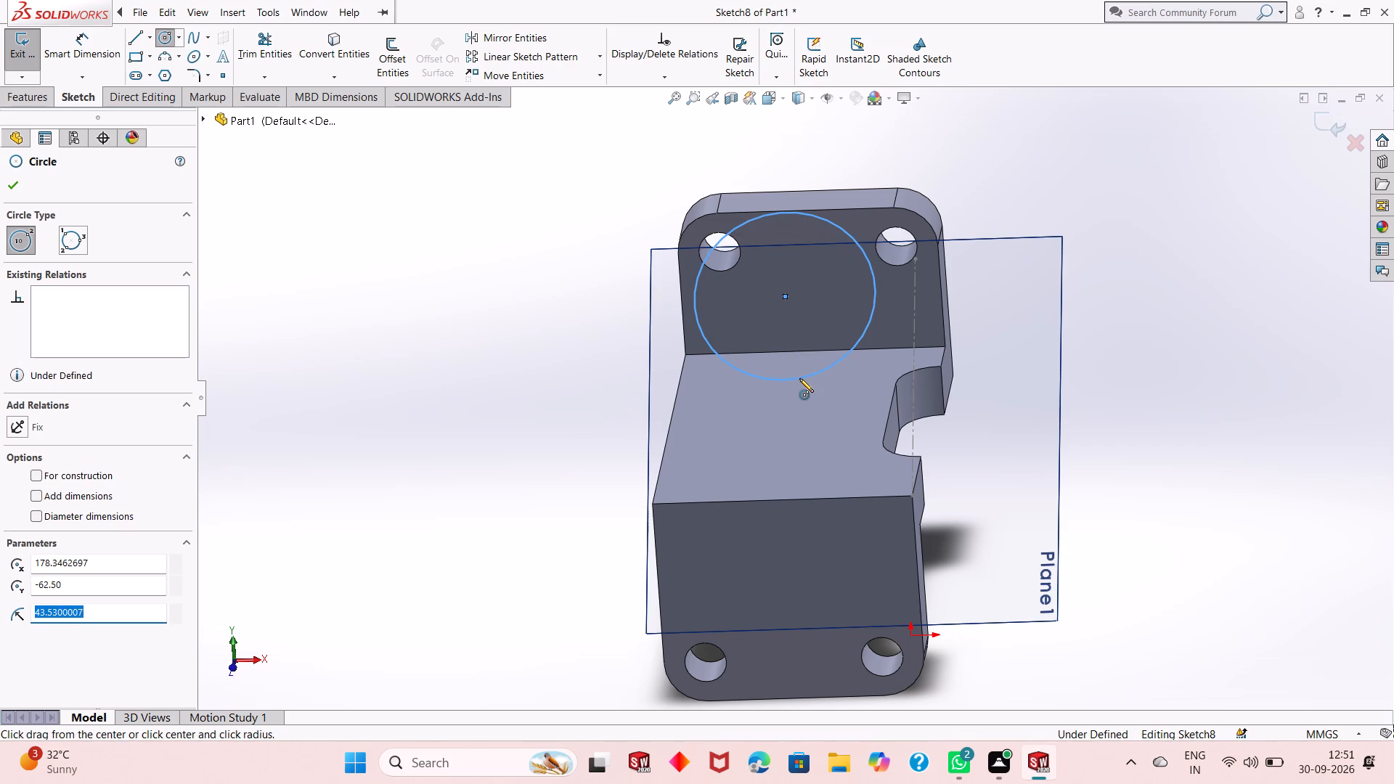
pyautogui.moveTo(524, 396); pyautogui.dragTo(452, 414, button='middle')
pyautogui.scroll(-1, 452, 414)
pyautogui.scroll(1, 498, 409)
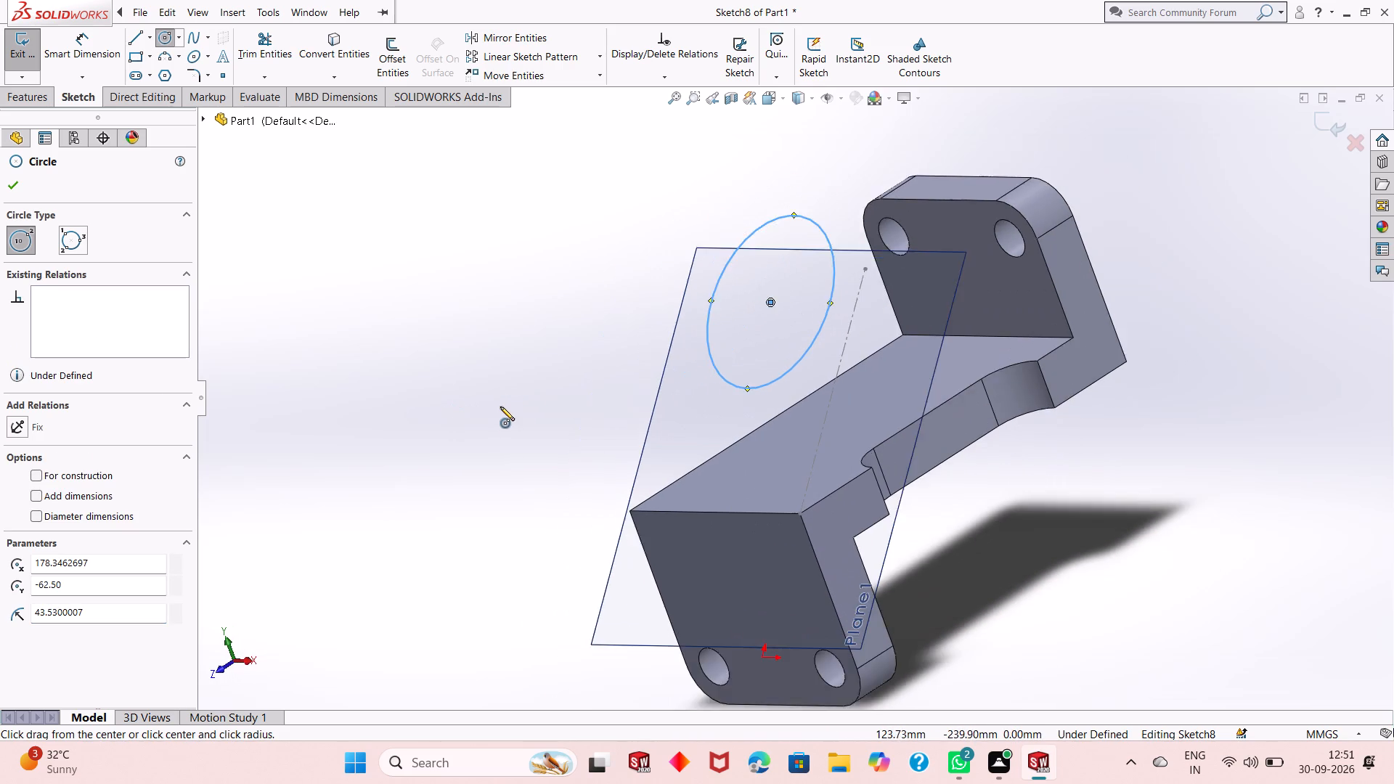
pyautogui.scroll(1, 500, 407)
pyautogui.moveTo(640, 385); pyautogui.dragTo(718, 401, button='middle')
pyautogui.scroll(1, 834, 428)
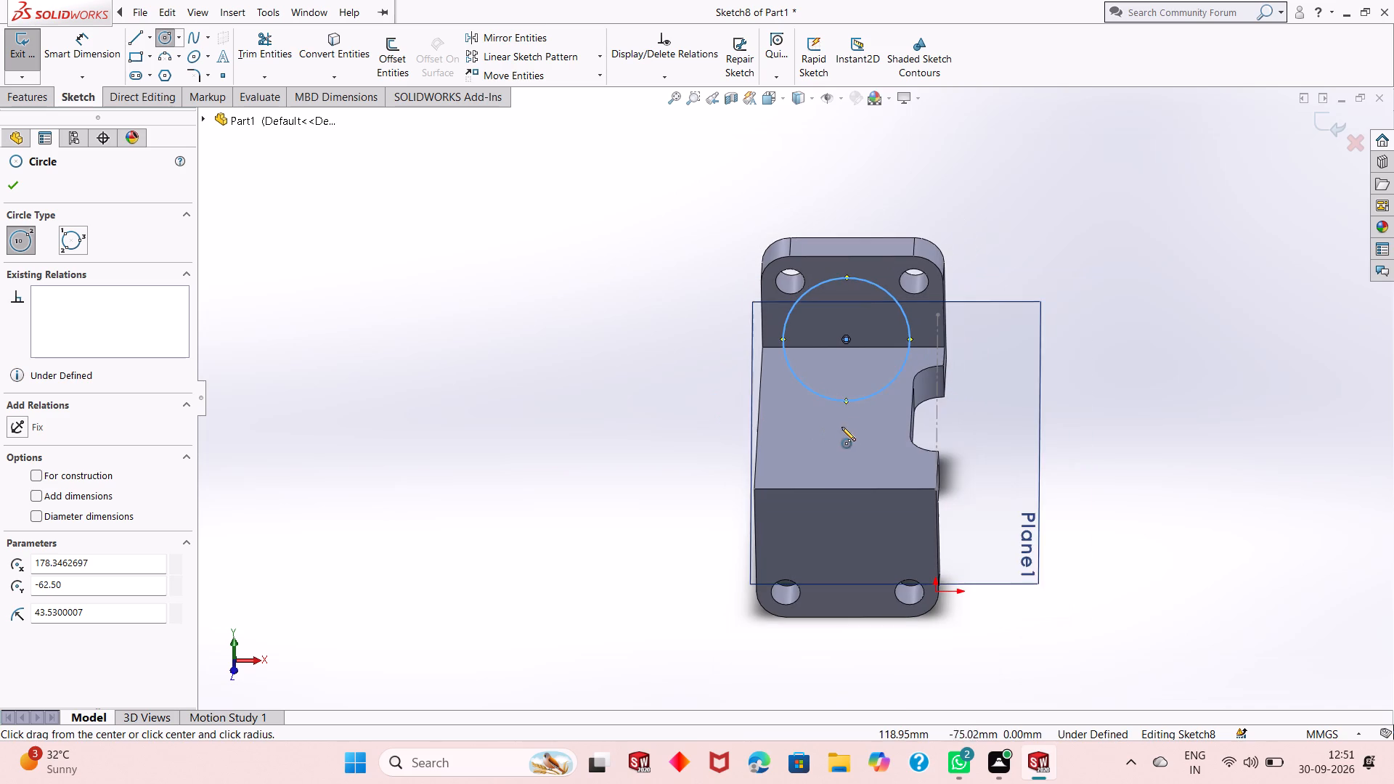
pyautogui.scroll(-1, 925, 407)
pyautogui.press('Escape')
pyautogui.press('Escape')
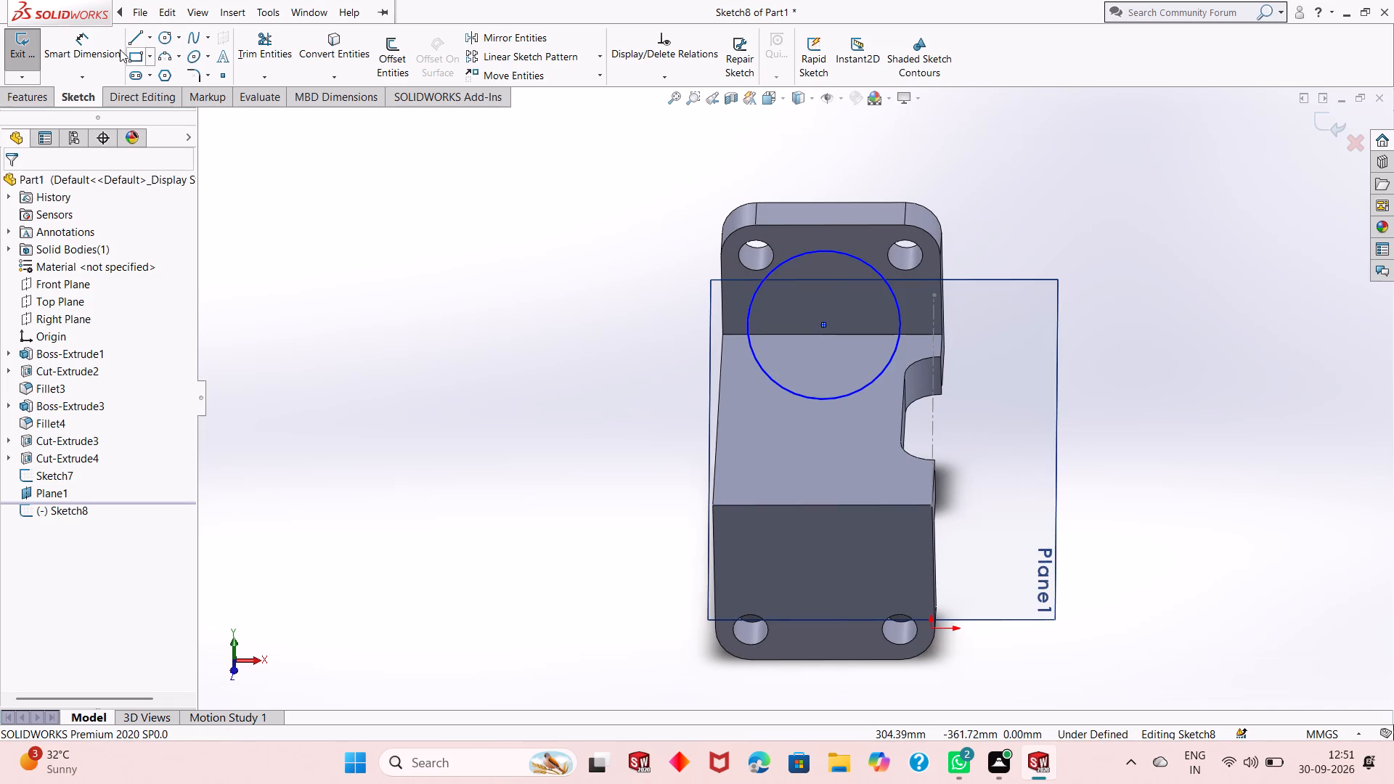
# Dimension the diameter of the circle on the inclined plane as 50 mm.
pyautogui.click(79, 49)
pyautogui.click(784, 383)
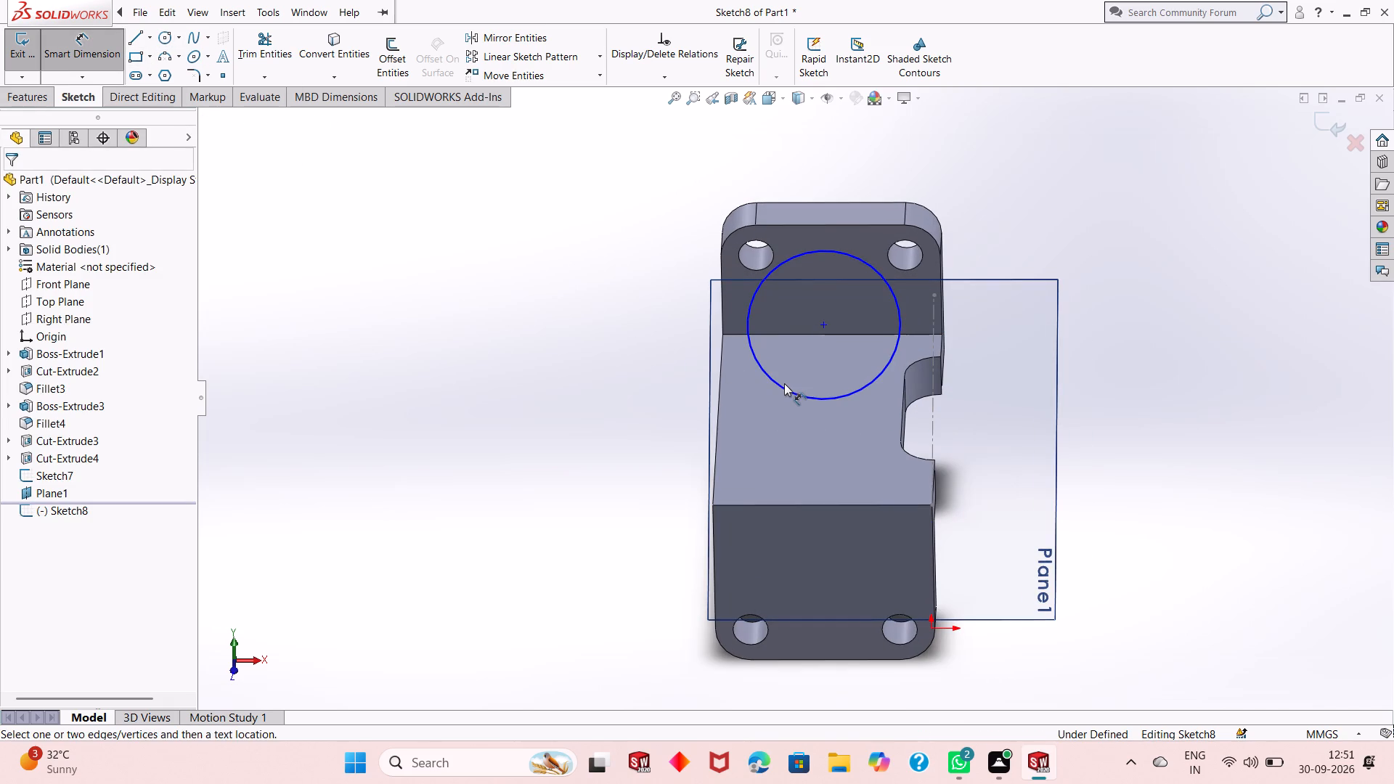
pyautogui.click(782, 384)
pyautogui.click(595, 474)
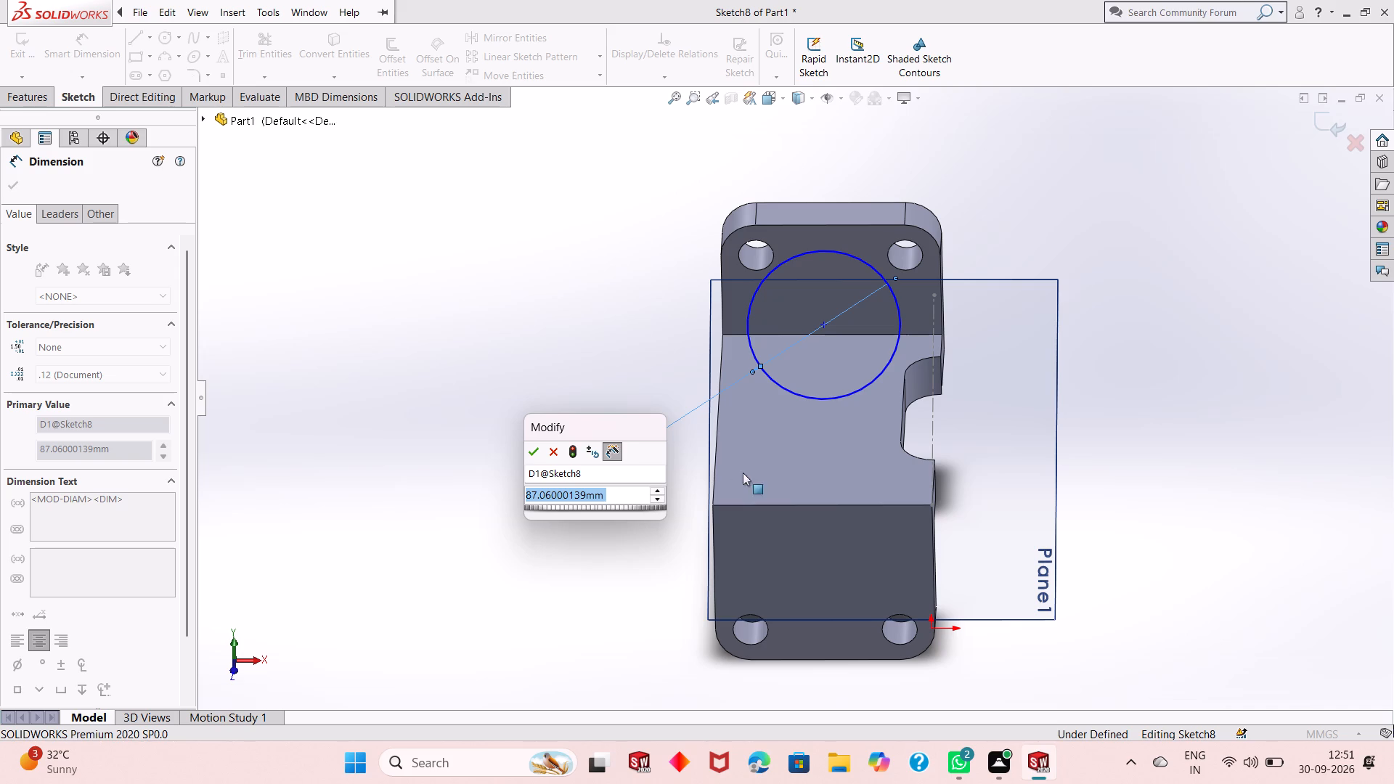
pyautogui.scroll(-1, 879, 447)
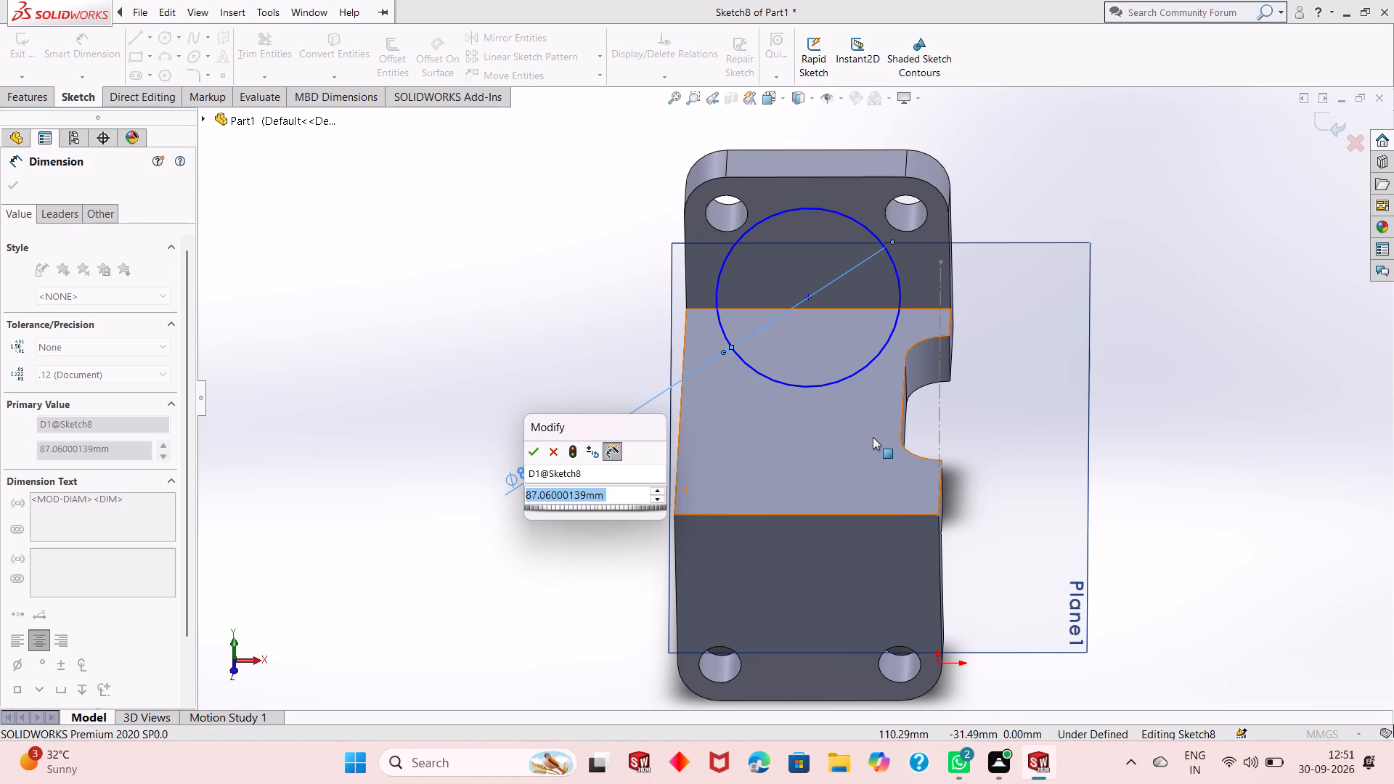
pyautogui.scroll(-2, 874, 446)
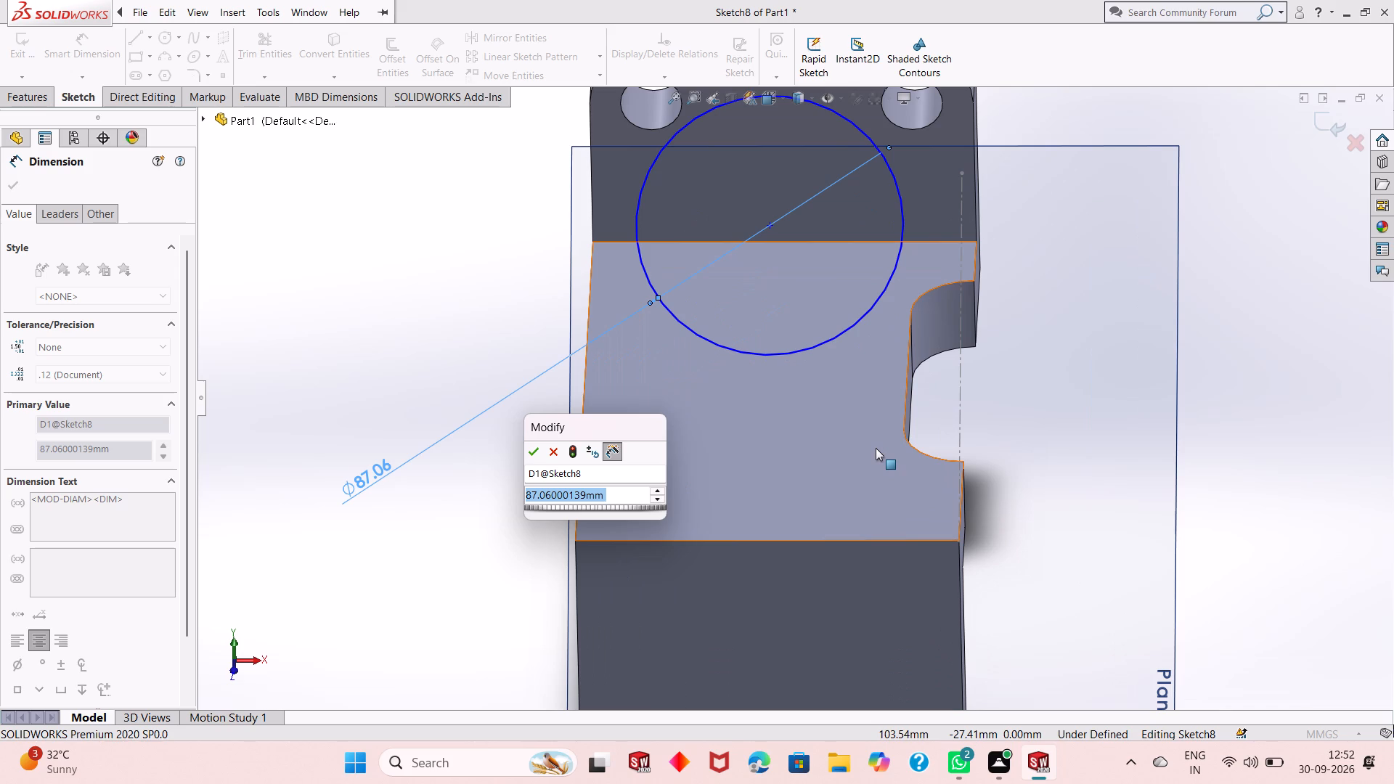
pyautogui.scroll(2, 878, 449)
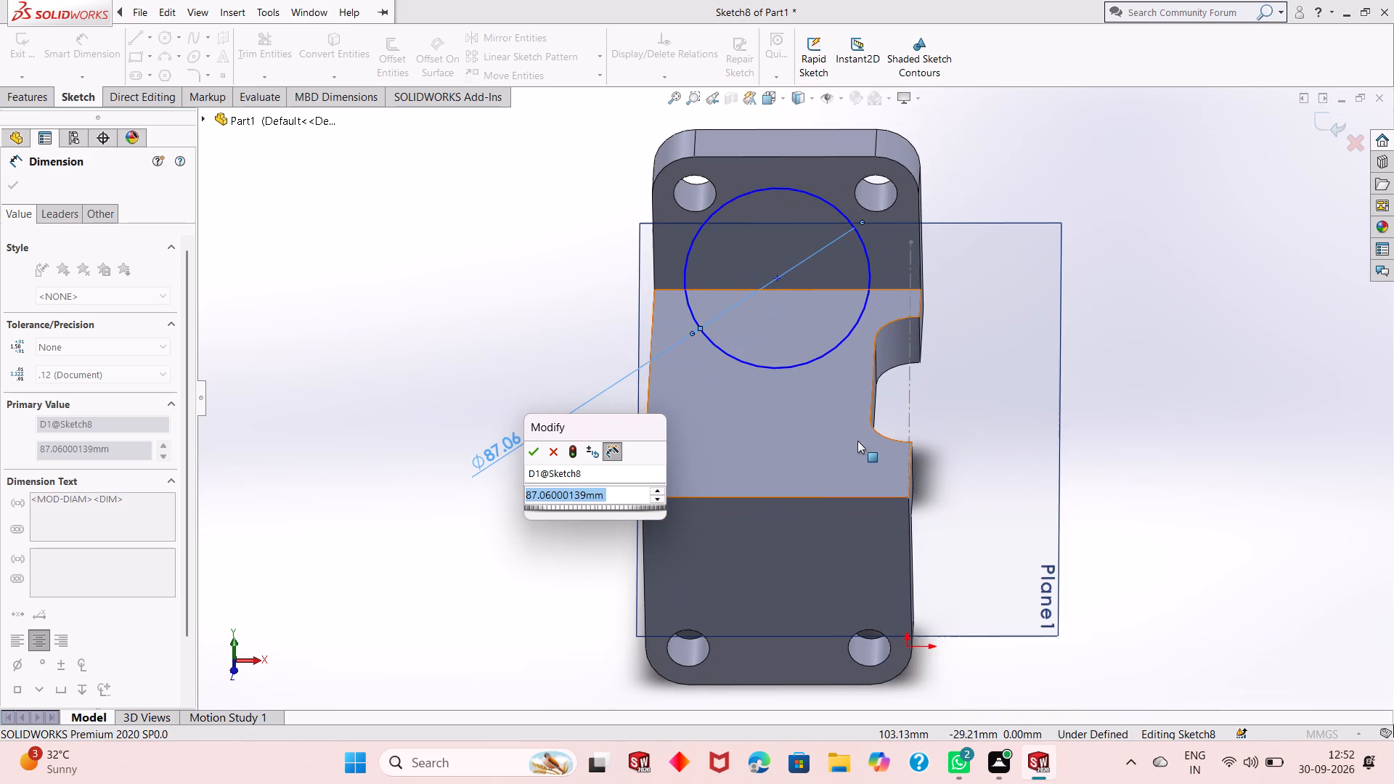
pyautogui.scroll(-1, 812, 430)
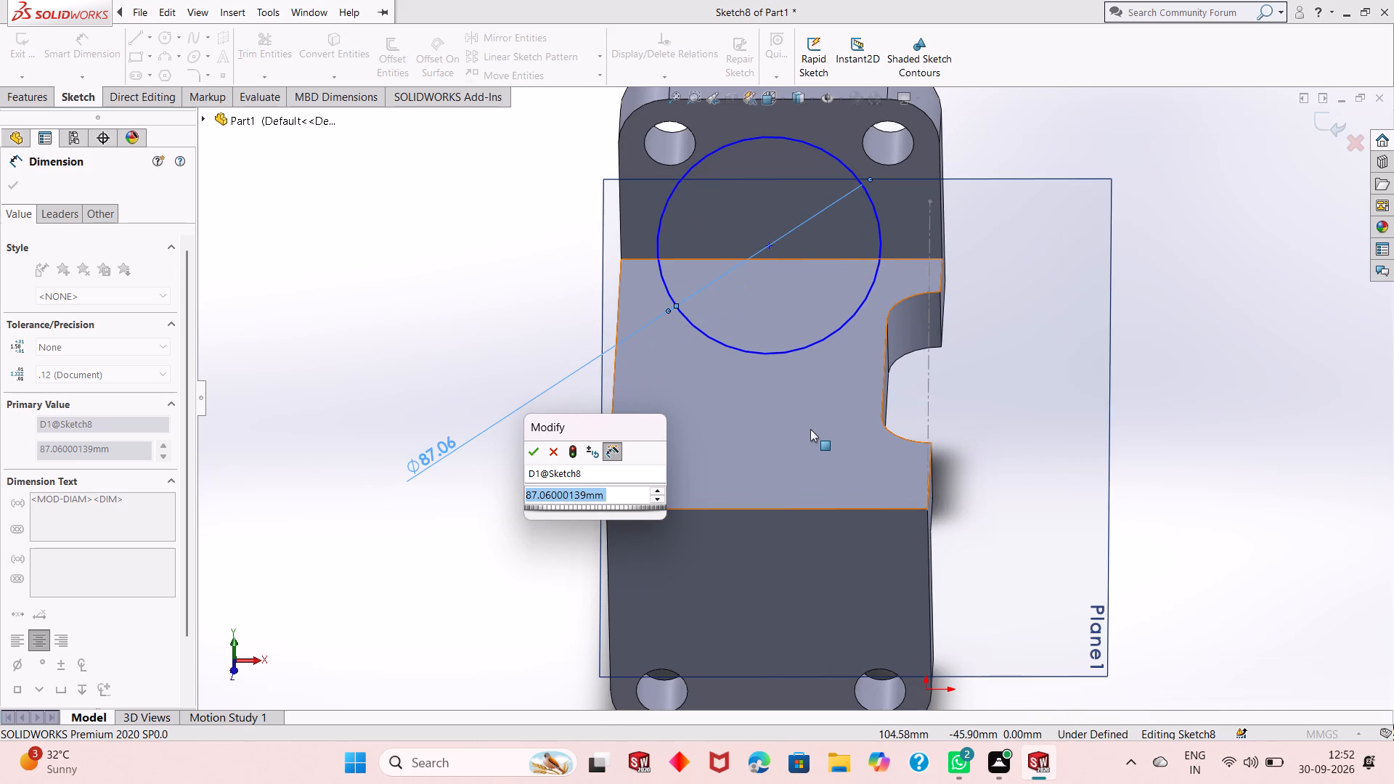
pyautogui.press('BackSpace')
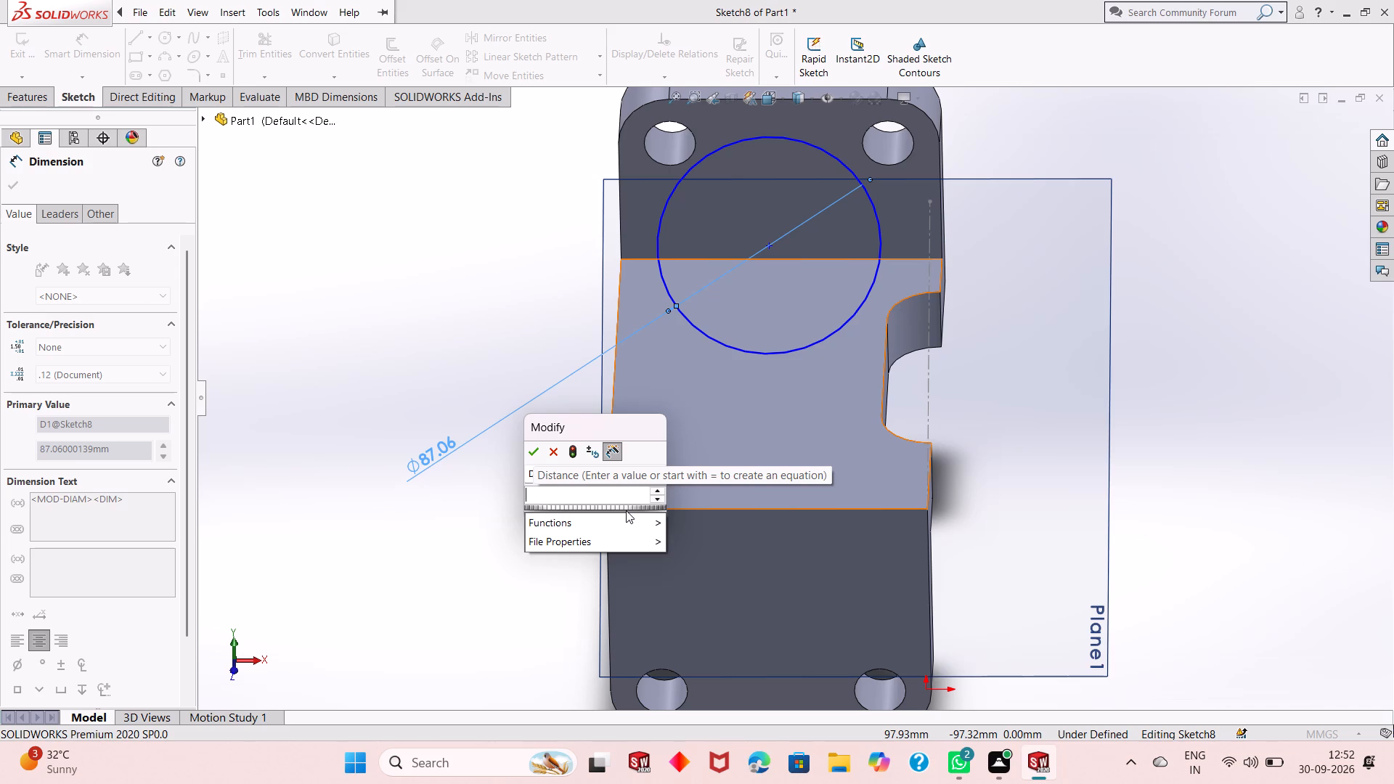
pyautogui.write('50')
pyautogui.press('Return')
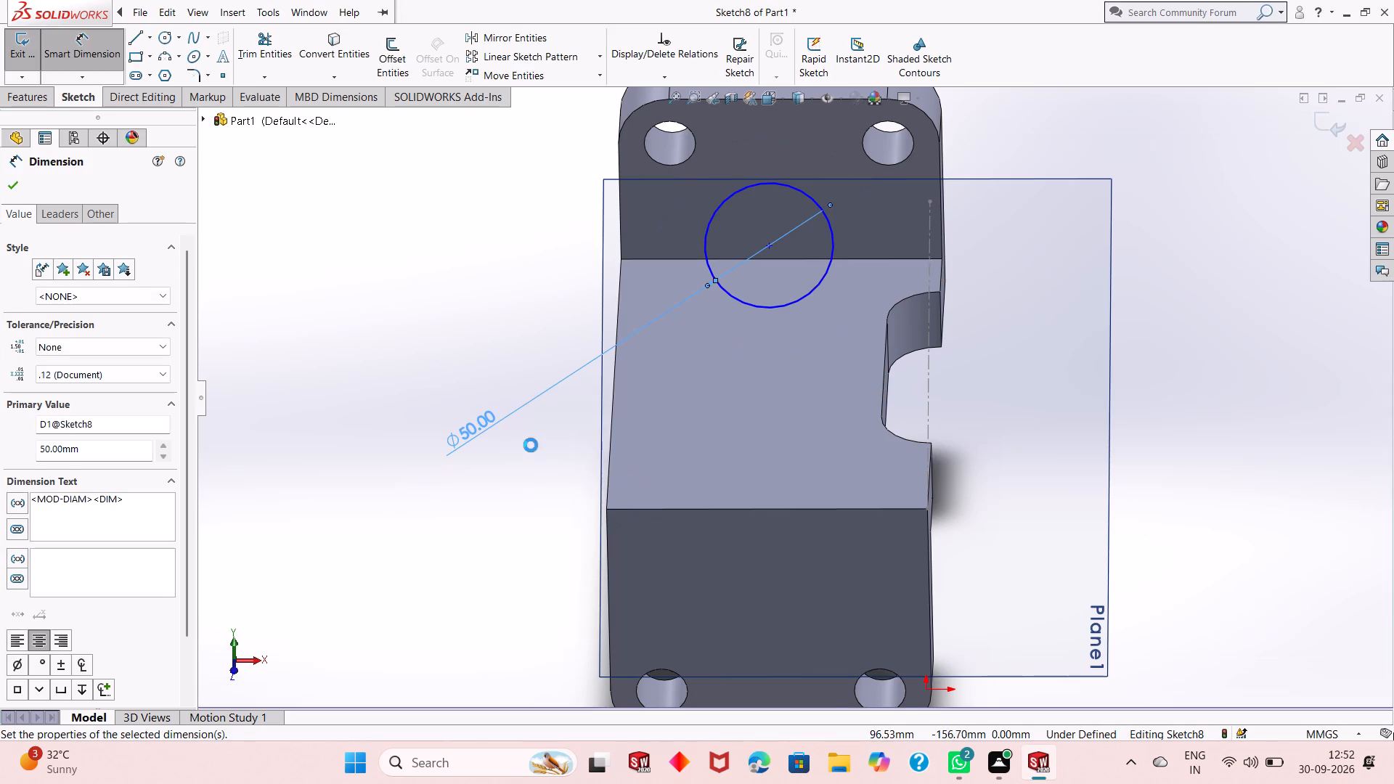
# Set the circle's diameter to 80 mm.
pyautogui.doubleClick(480, 421)
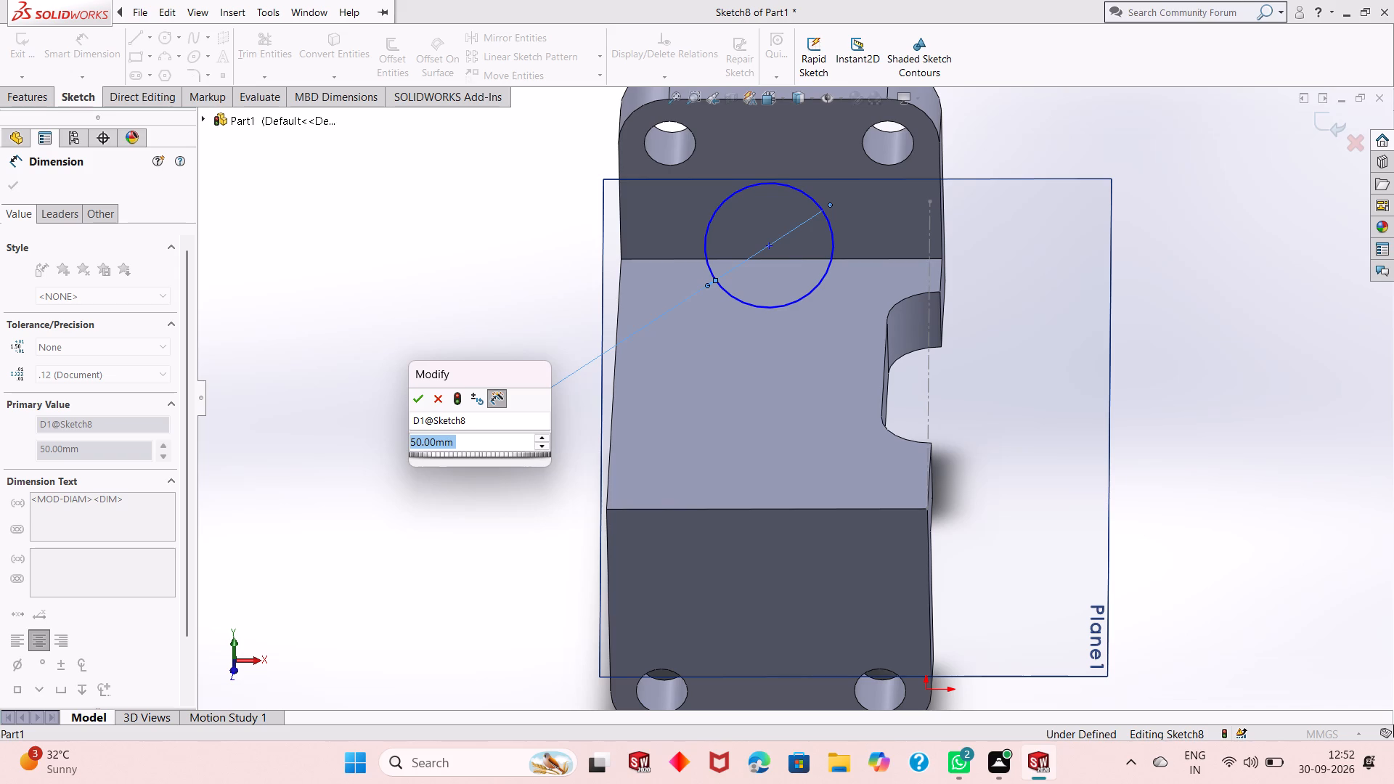
pyautogui.write('80')
pyautogui.press('Return')
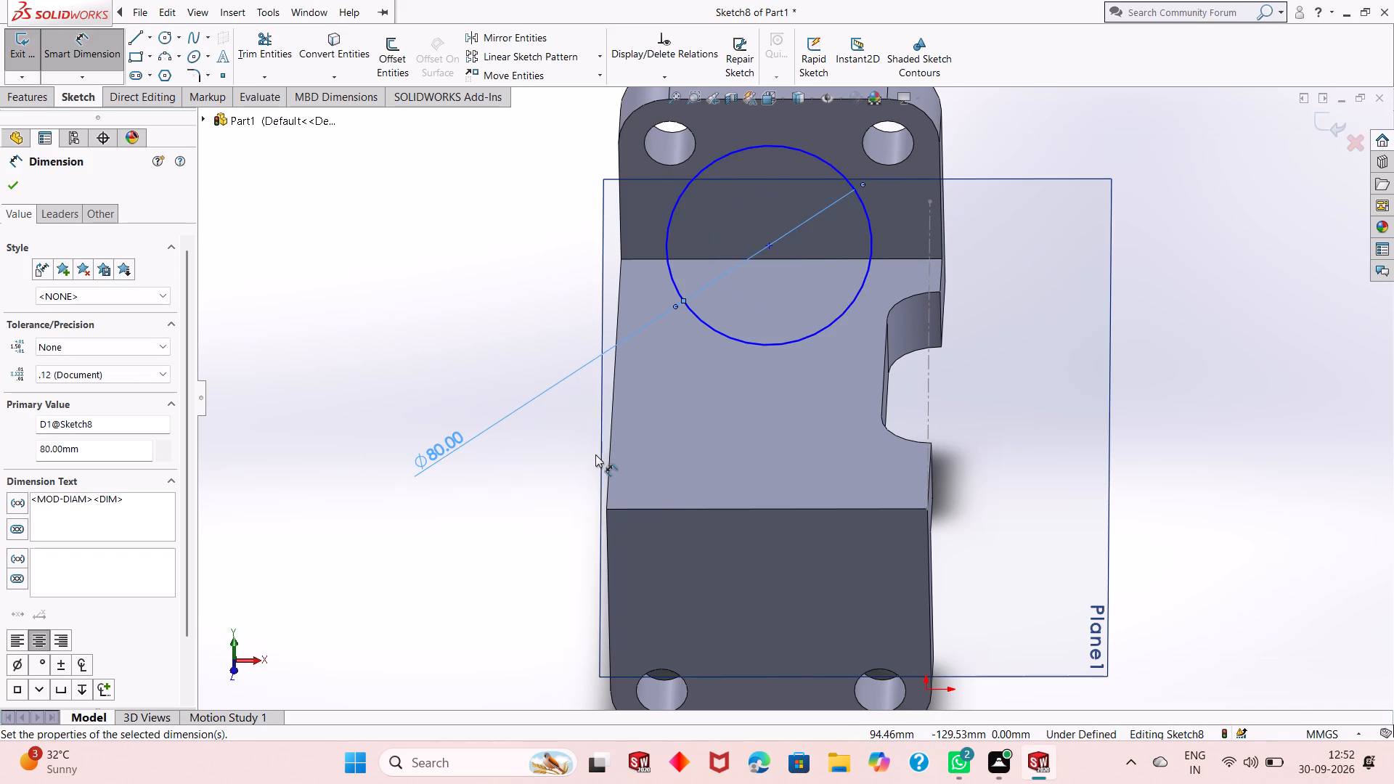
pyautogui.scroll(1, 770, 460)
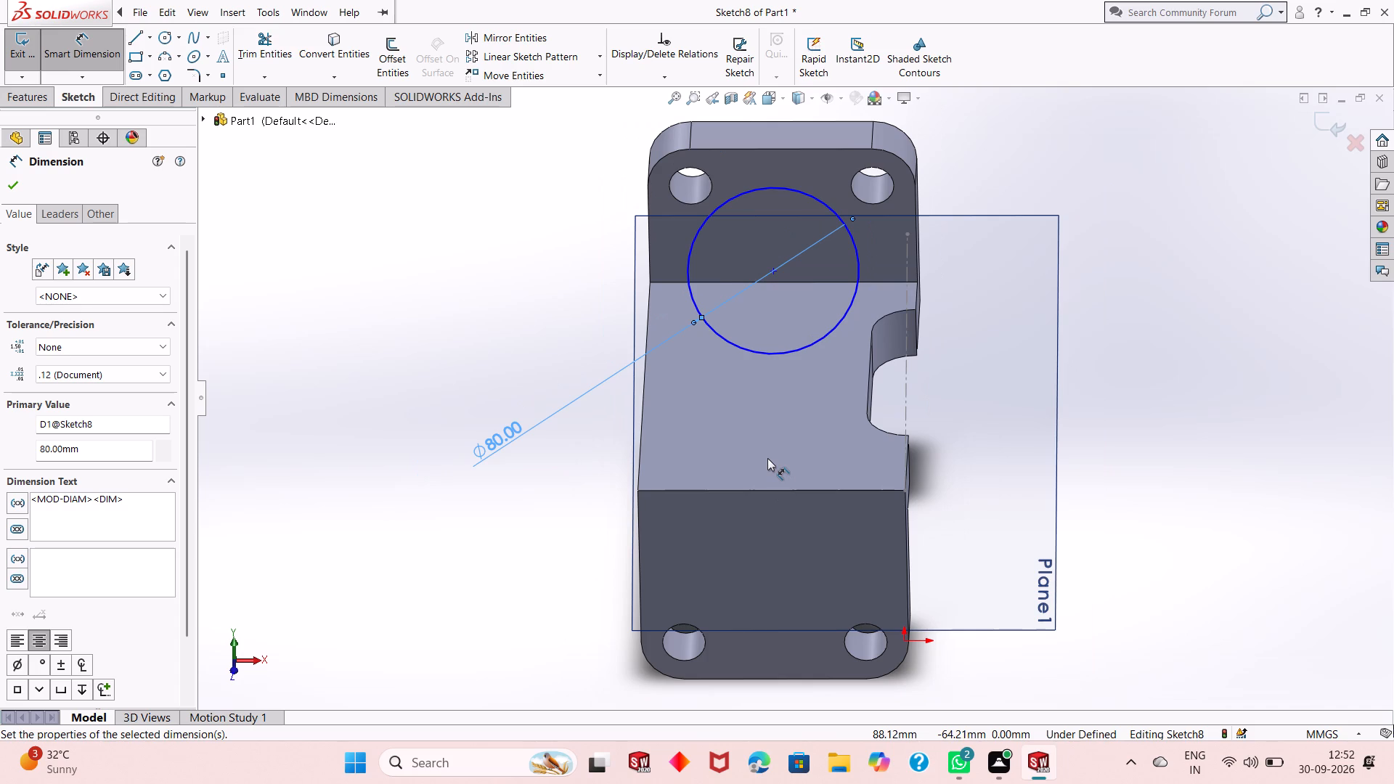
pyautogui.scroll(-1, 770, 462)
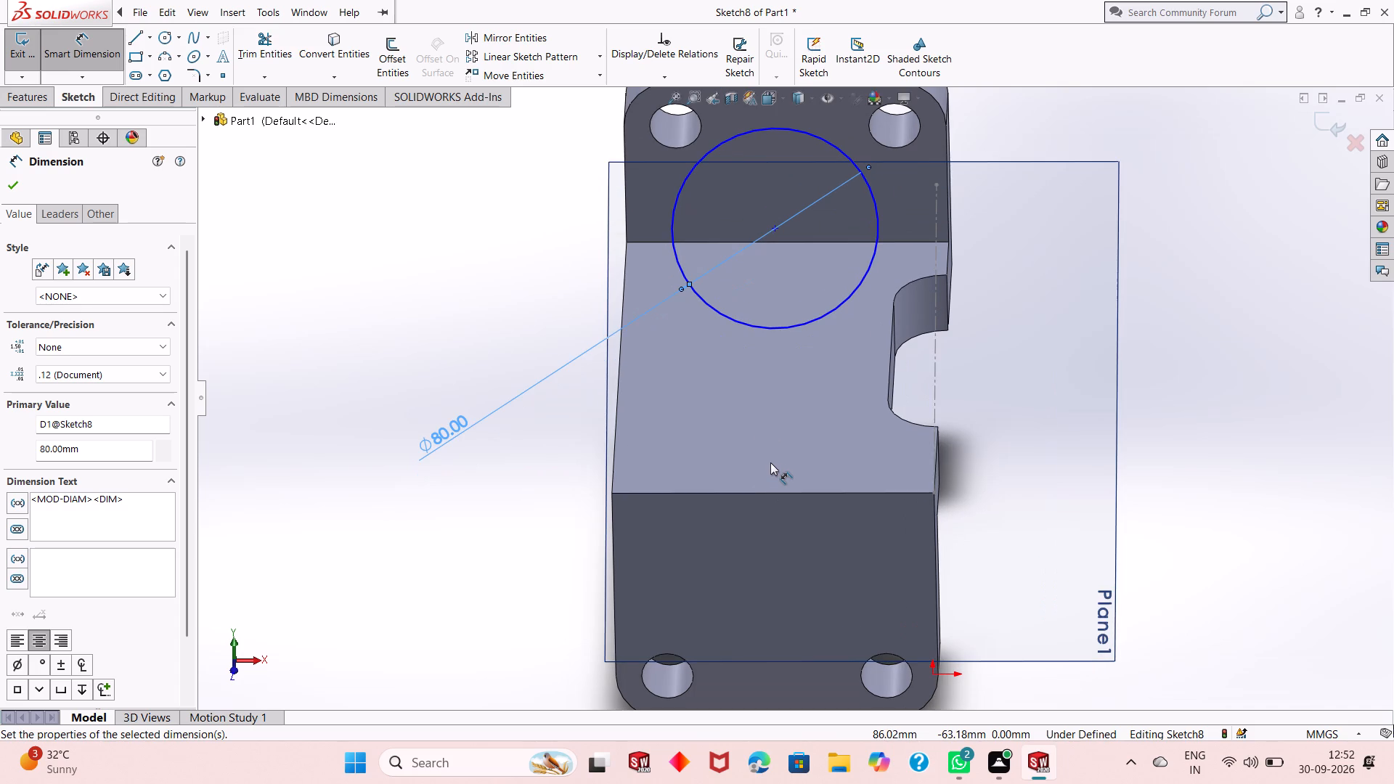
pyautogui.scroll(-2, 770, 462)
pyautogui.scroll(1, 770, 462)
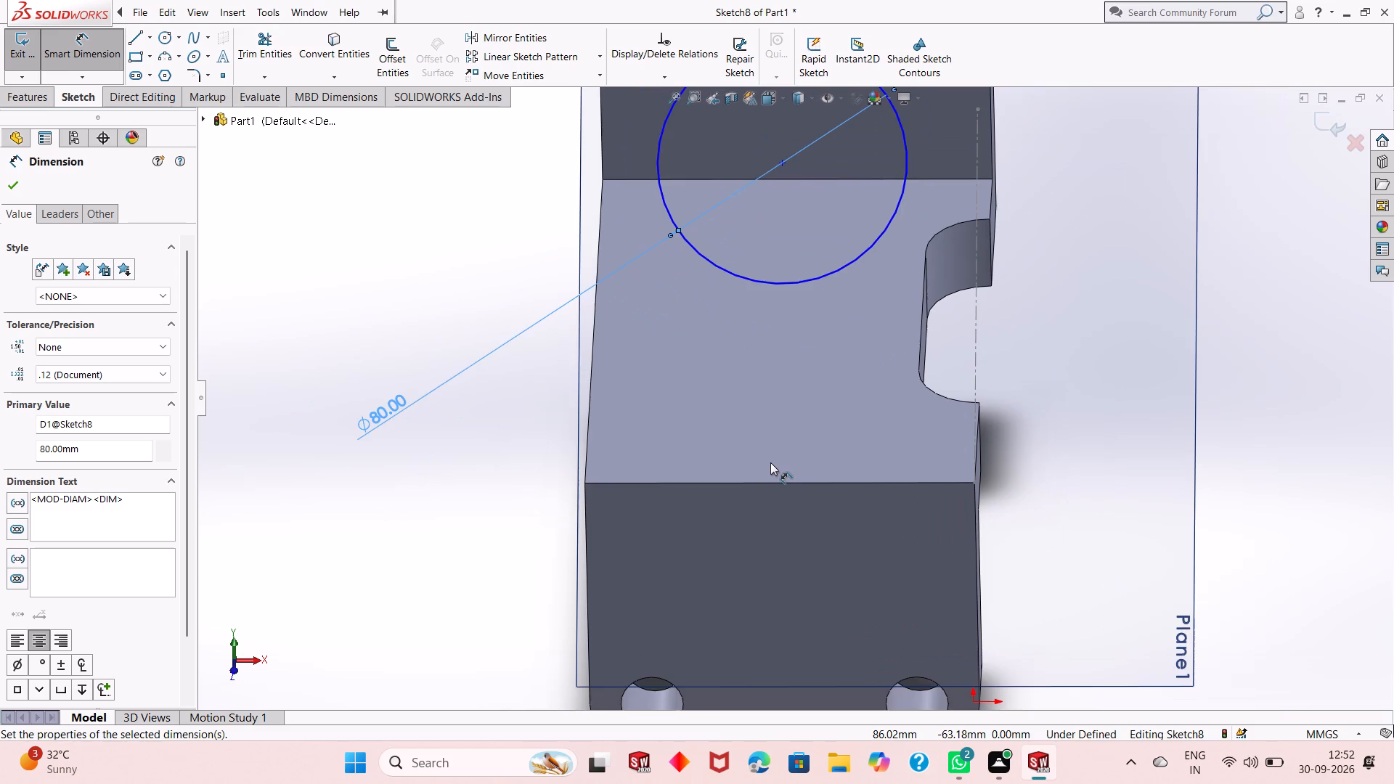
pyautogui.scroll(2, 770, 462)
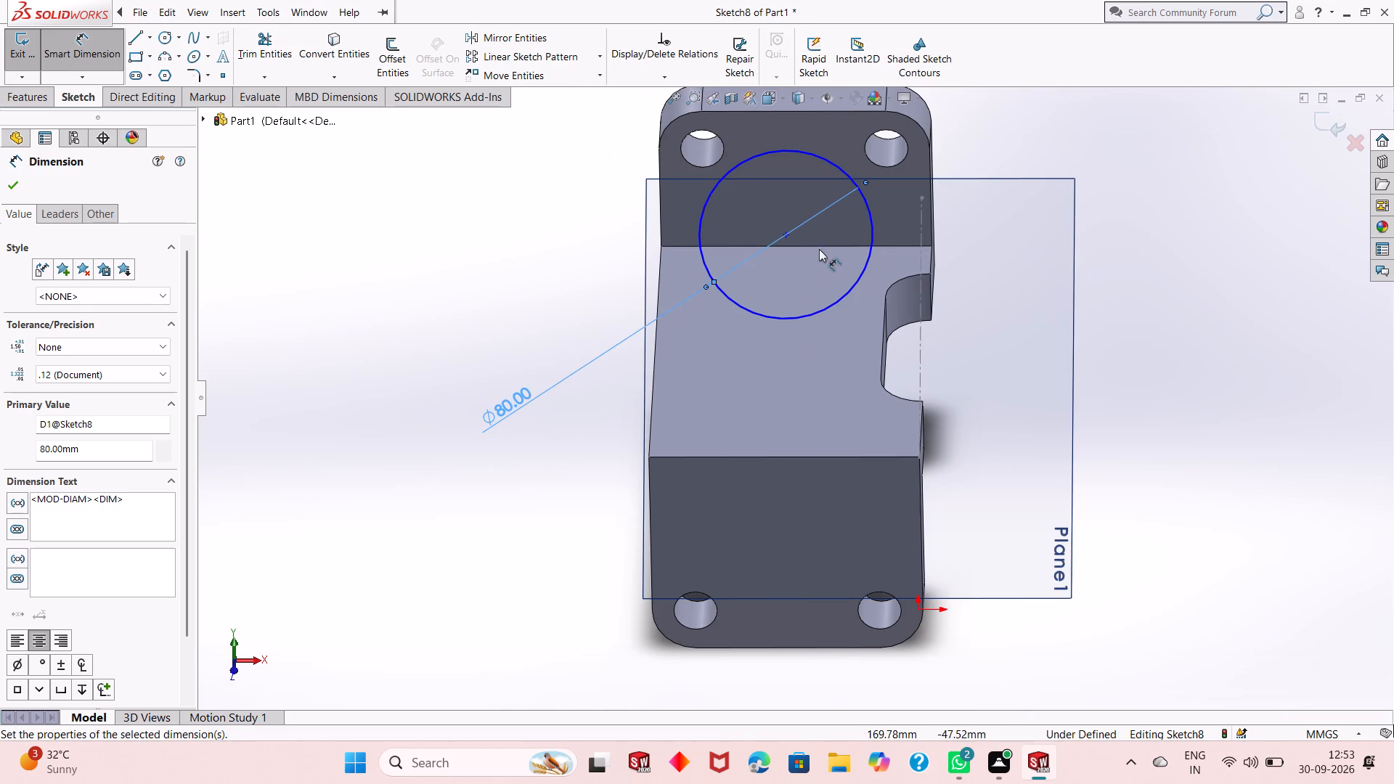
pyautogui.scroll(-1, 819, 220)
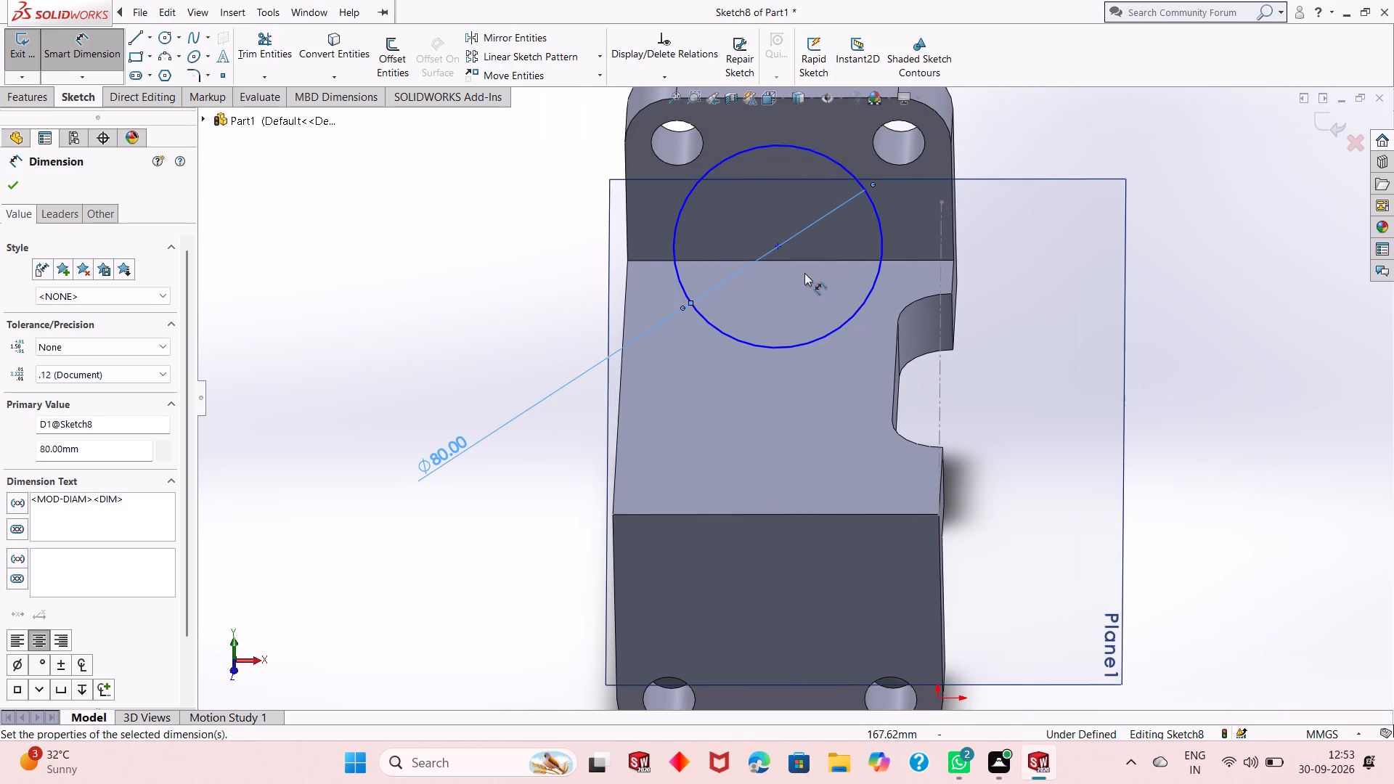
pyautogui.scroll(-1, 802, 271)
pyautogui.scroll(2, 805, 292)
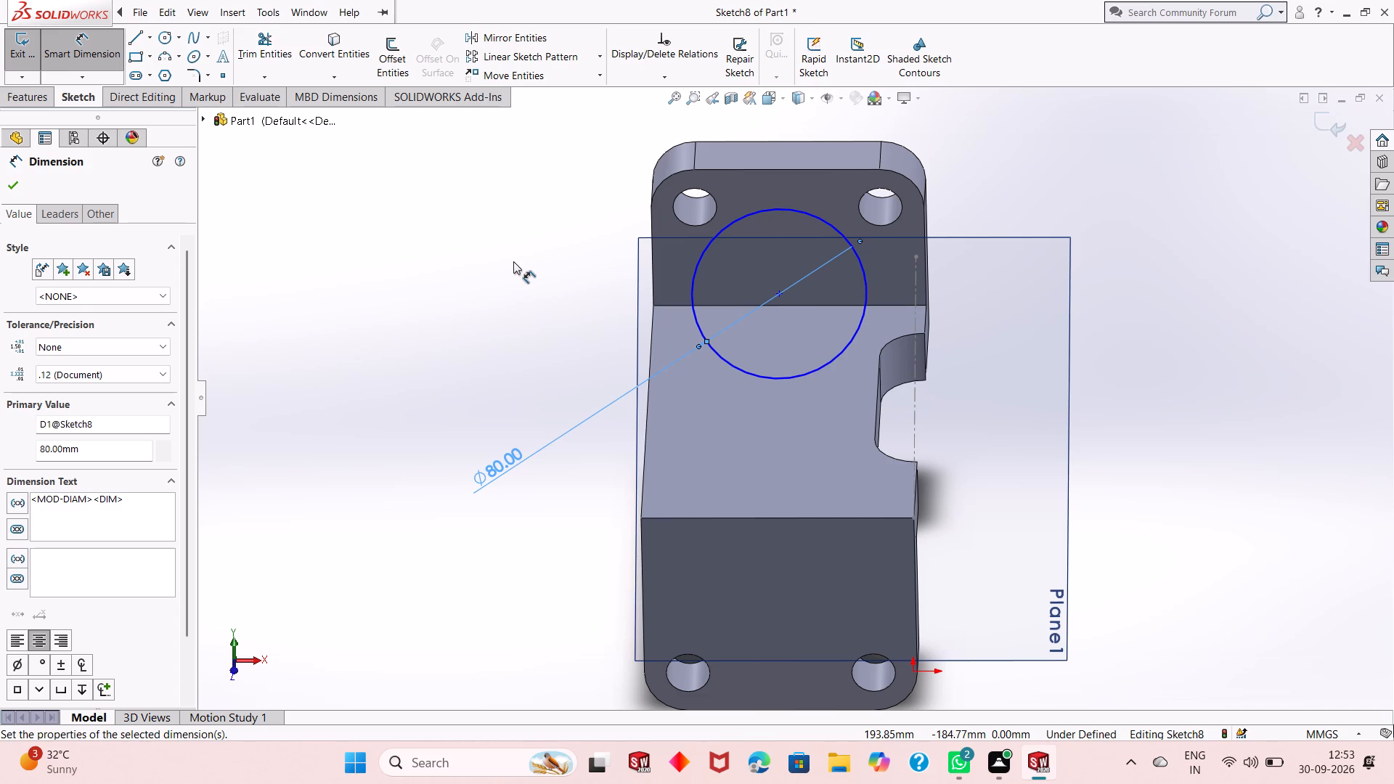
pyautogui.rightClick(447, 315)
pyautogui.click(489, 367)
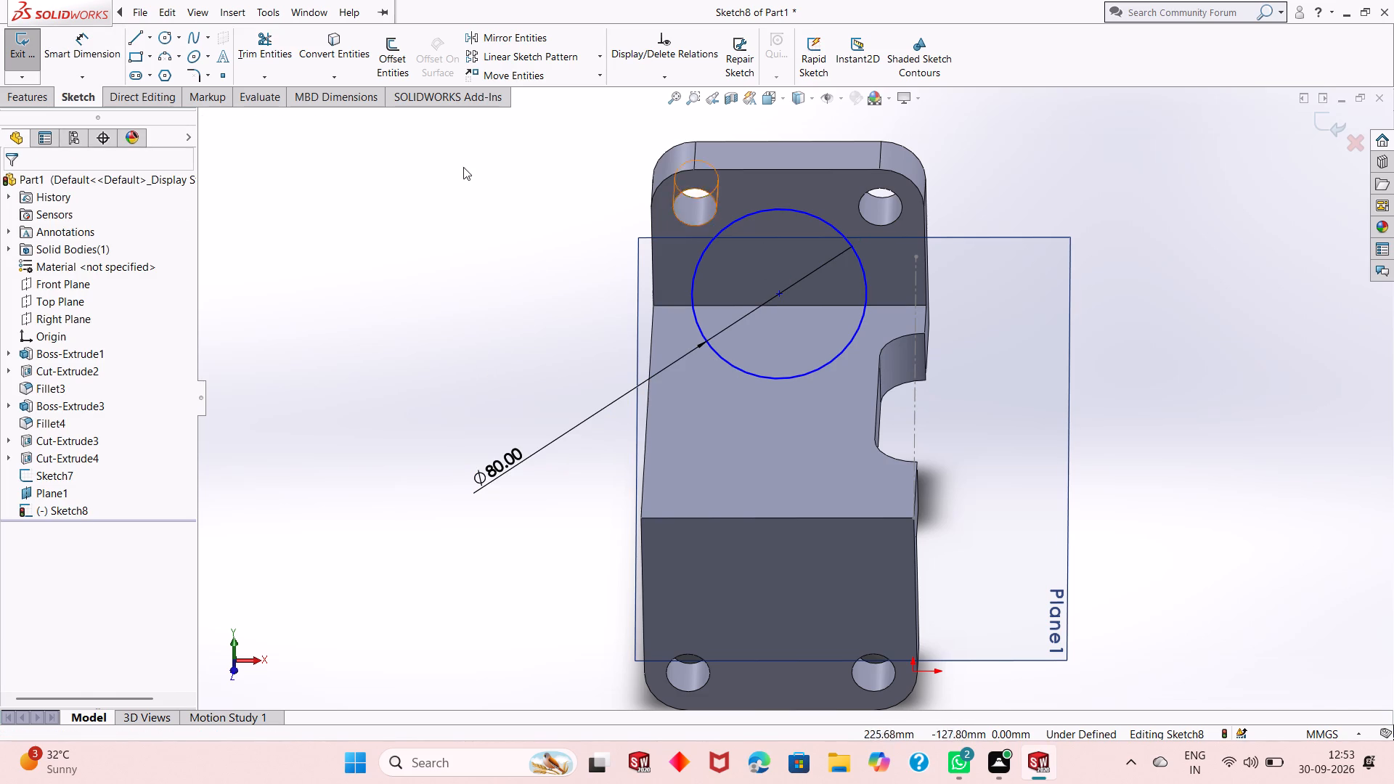
# Dimension the widthwise distance from the circle's centre to the top front edge's corner away from the notch as 60 mm.
pyautogui.click(97, 51)
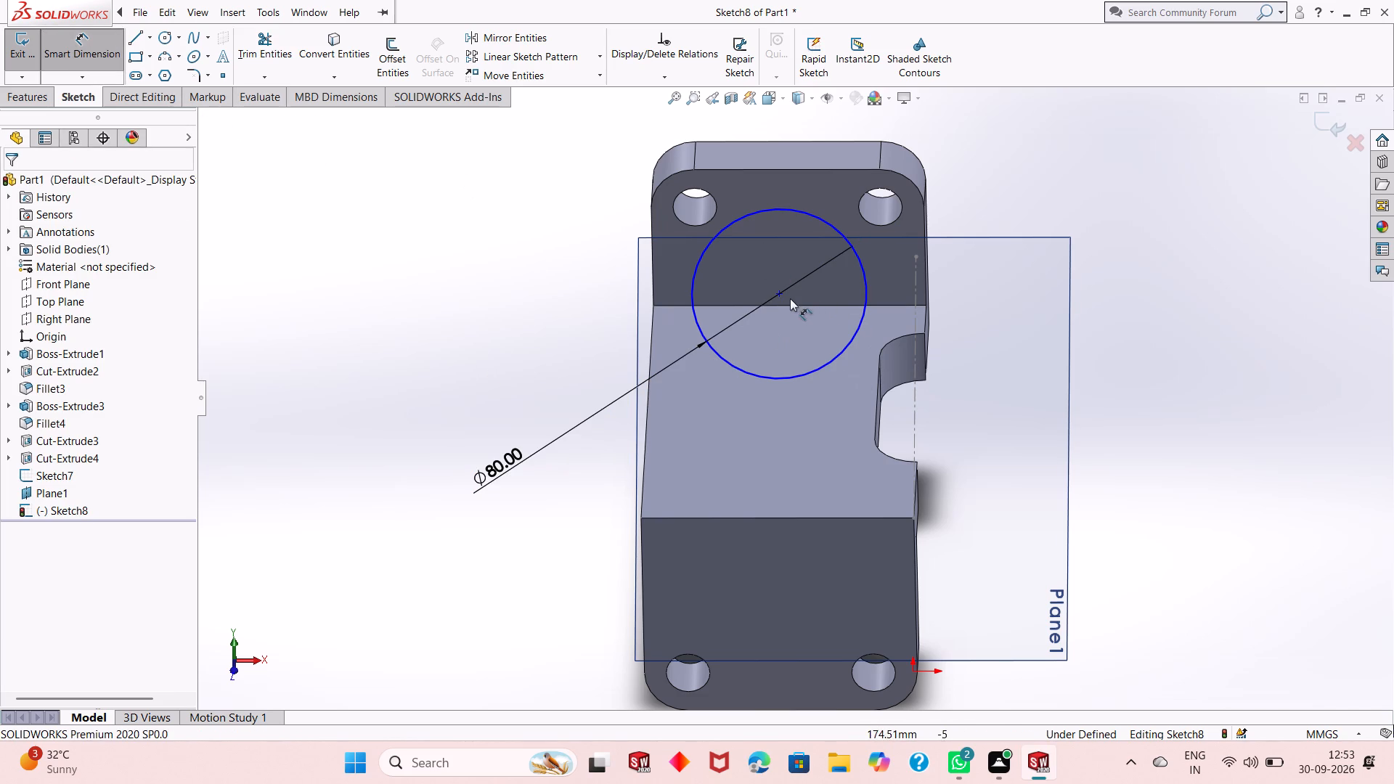
pyautogui.click(780, 293)
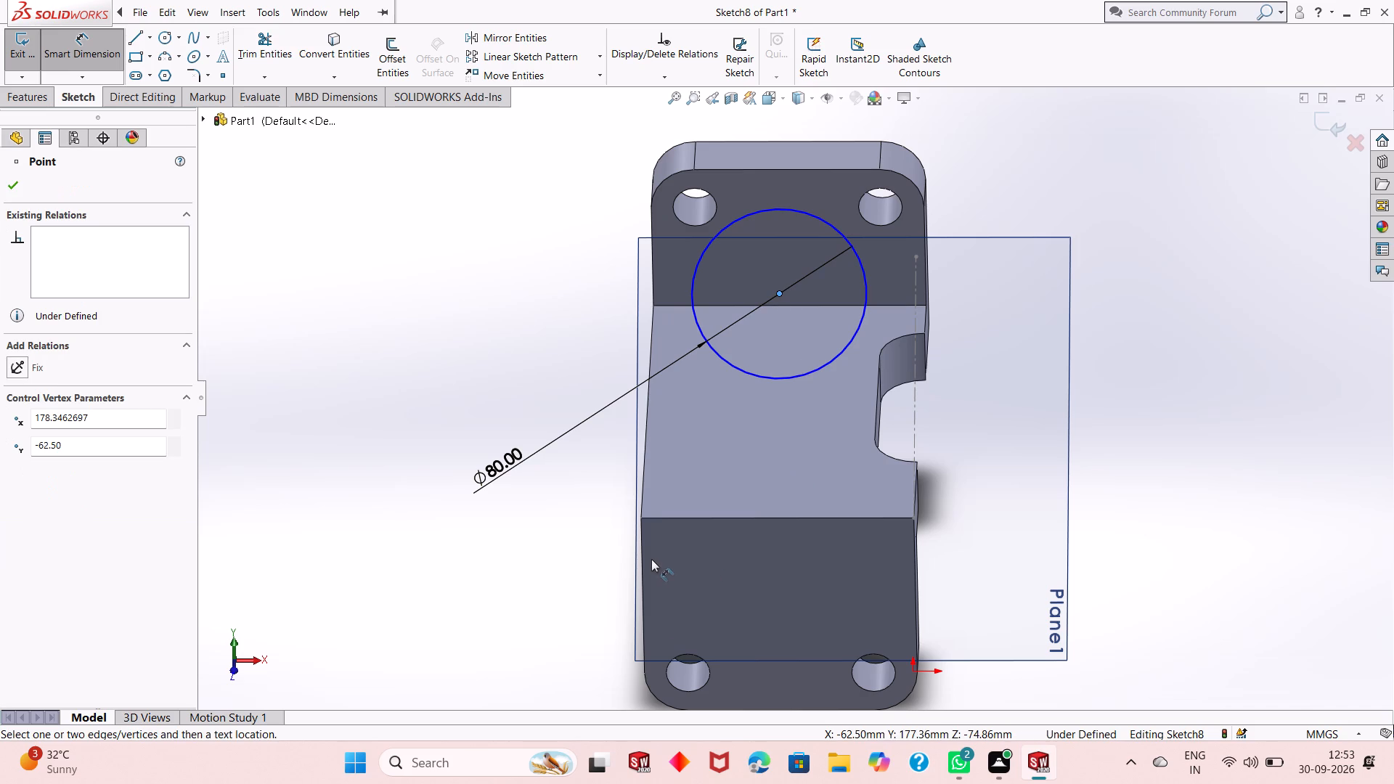
pyautogui.click(643, 518)
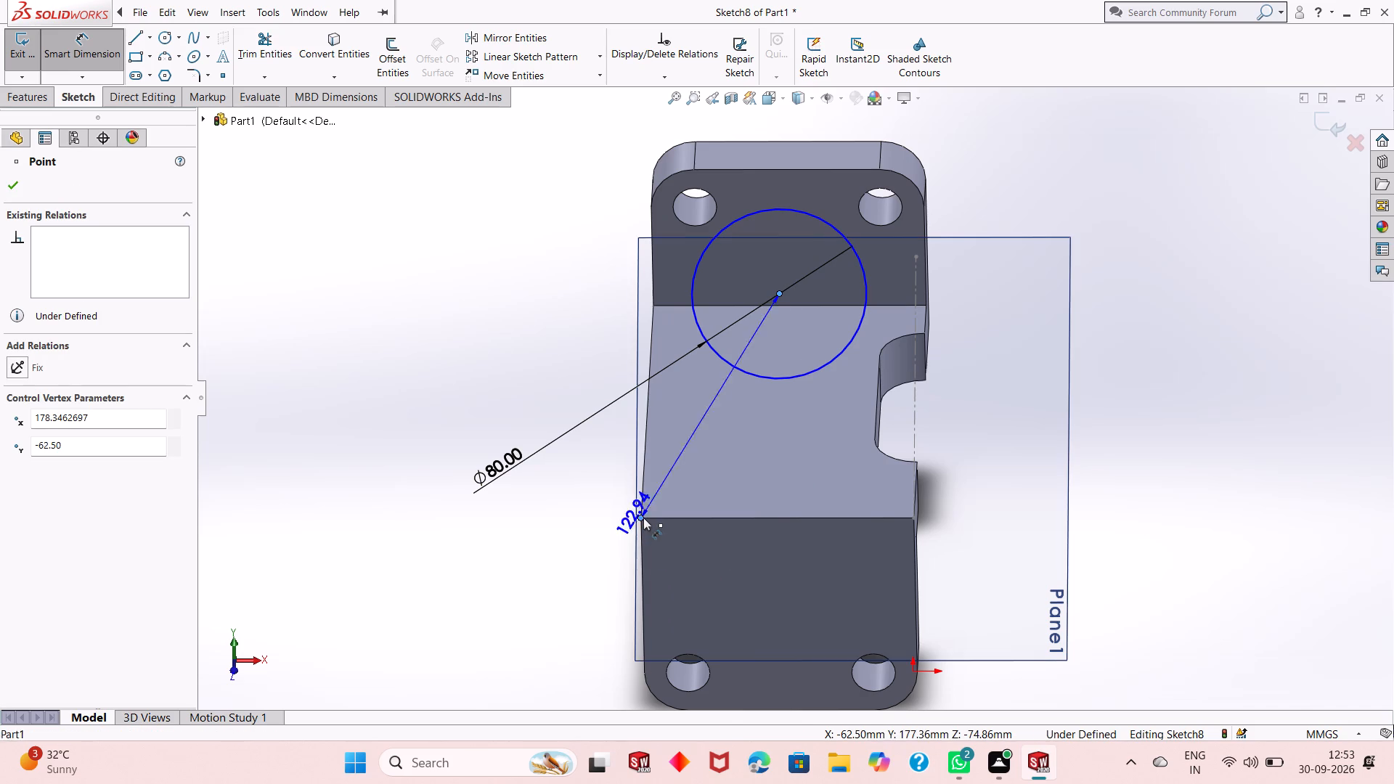
pyautogui.click(672, 570)
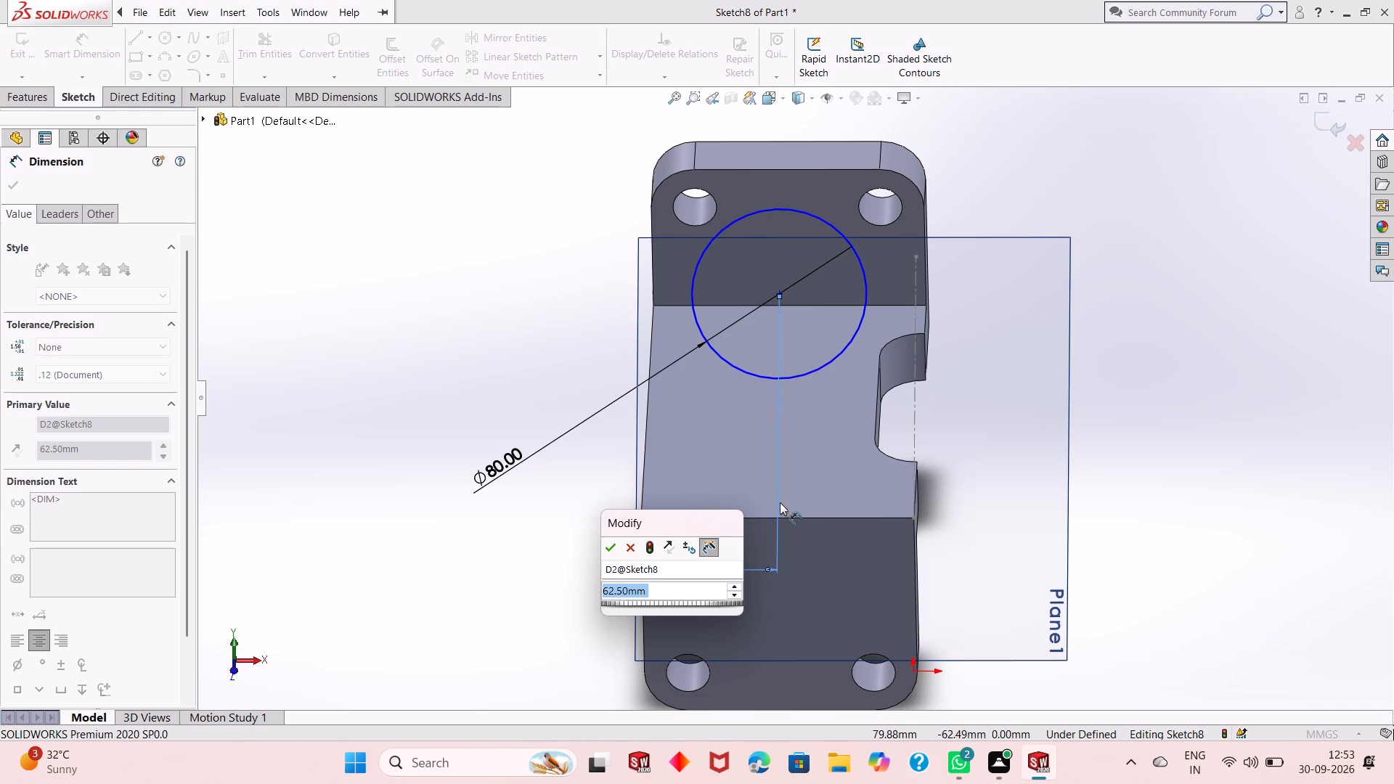
pyautogui.scroll(-2, 802, 510)
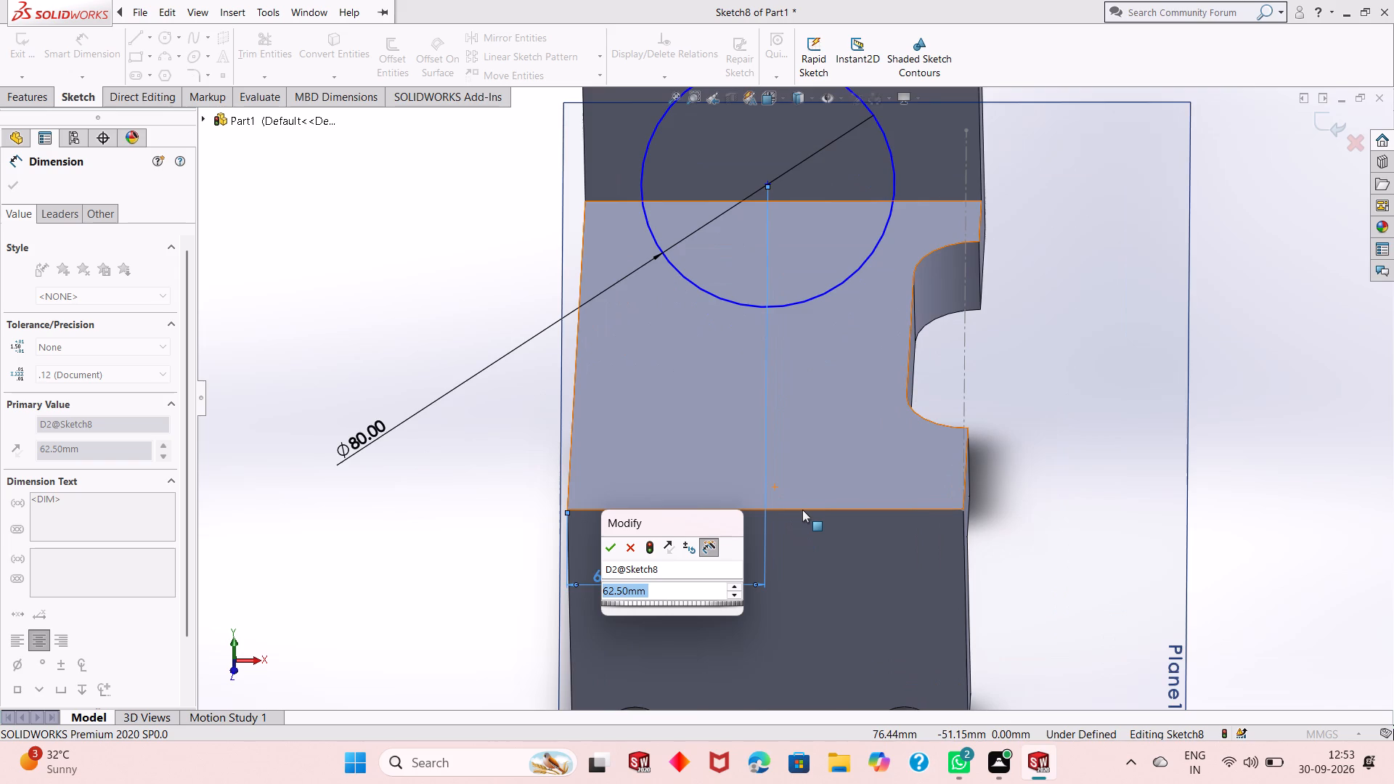
pyautogui.scroll(2, 802, 510)
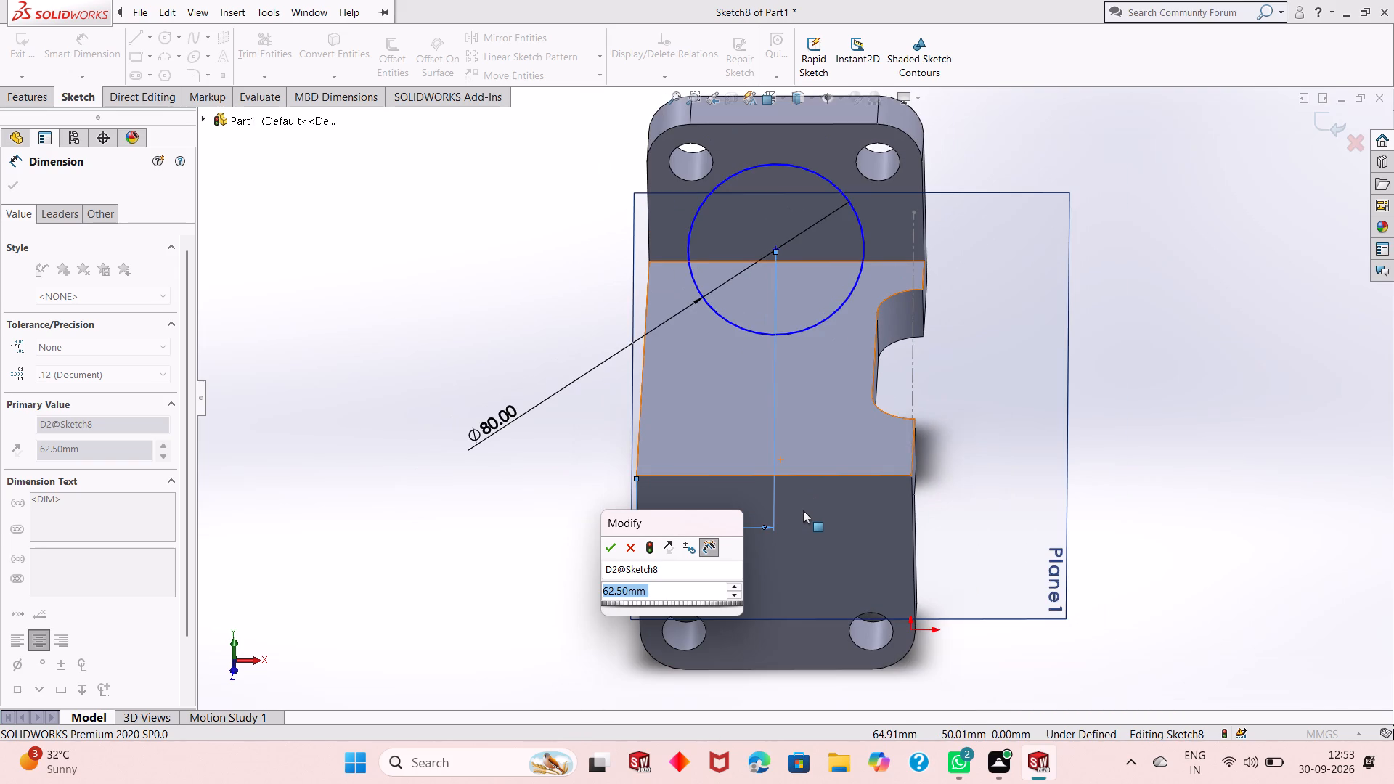
pyautogui.scroll(2, 803, 511)
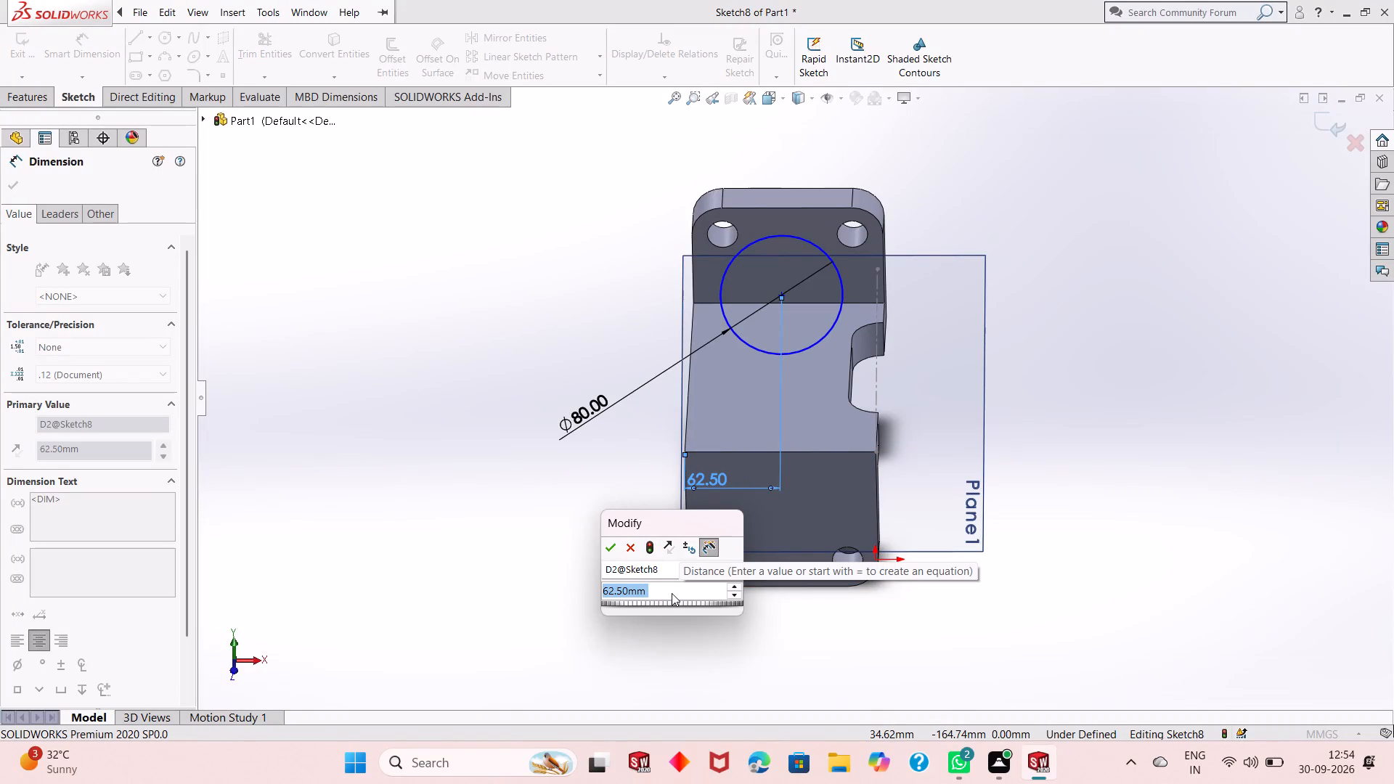
pyautogui.write('60')
pyautogui.press('Return')
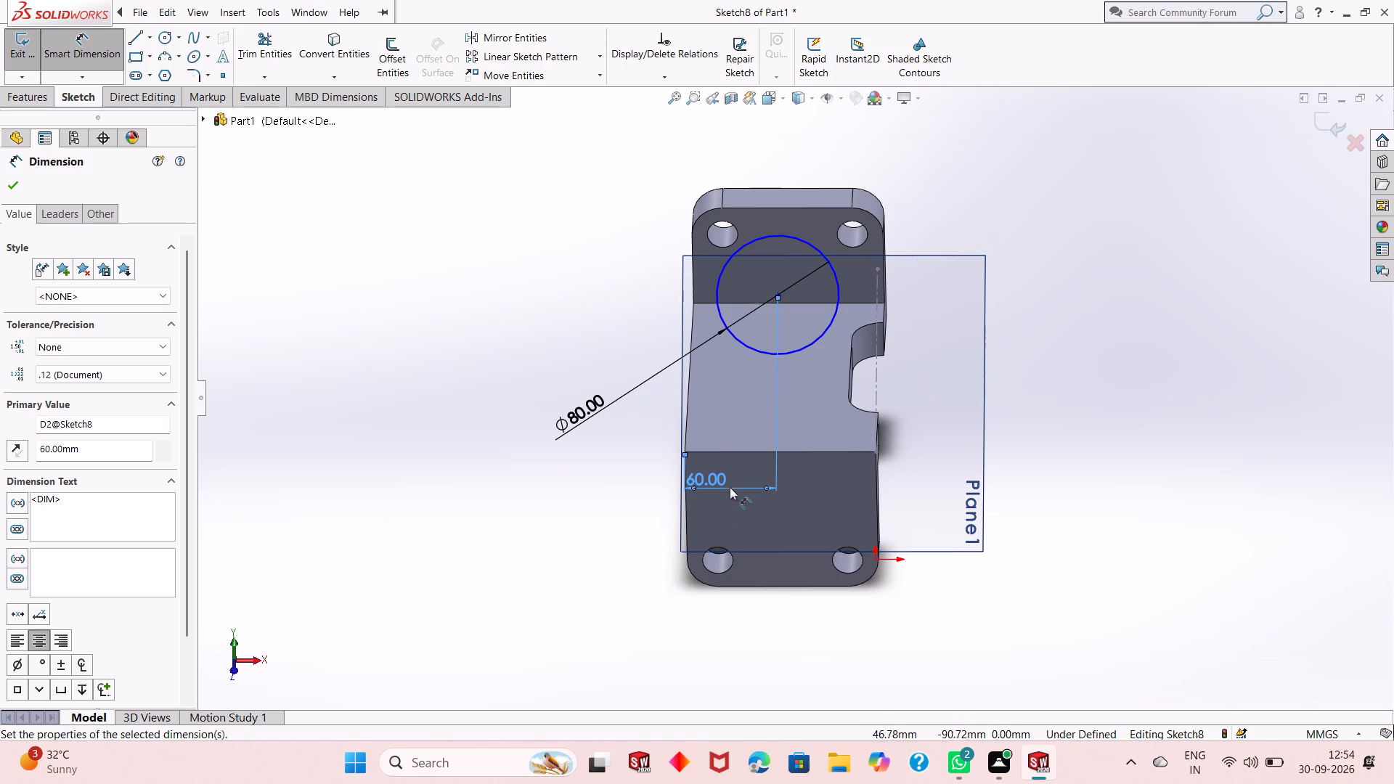
# Set the circle centre's widthwise distance to 62.5 mm.
pyautogui.doubleClick(712, 478)
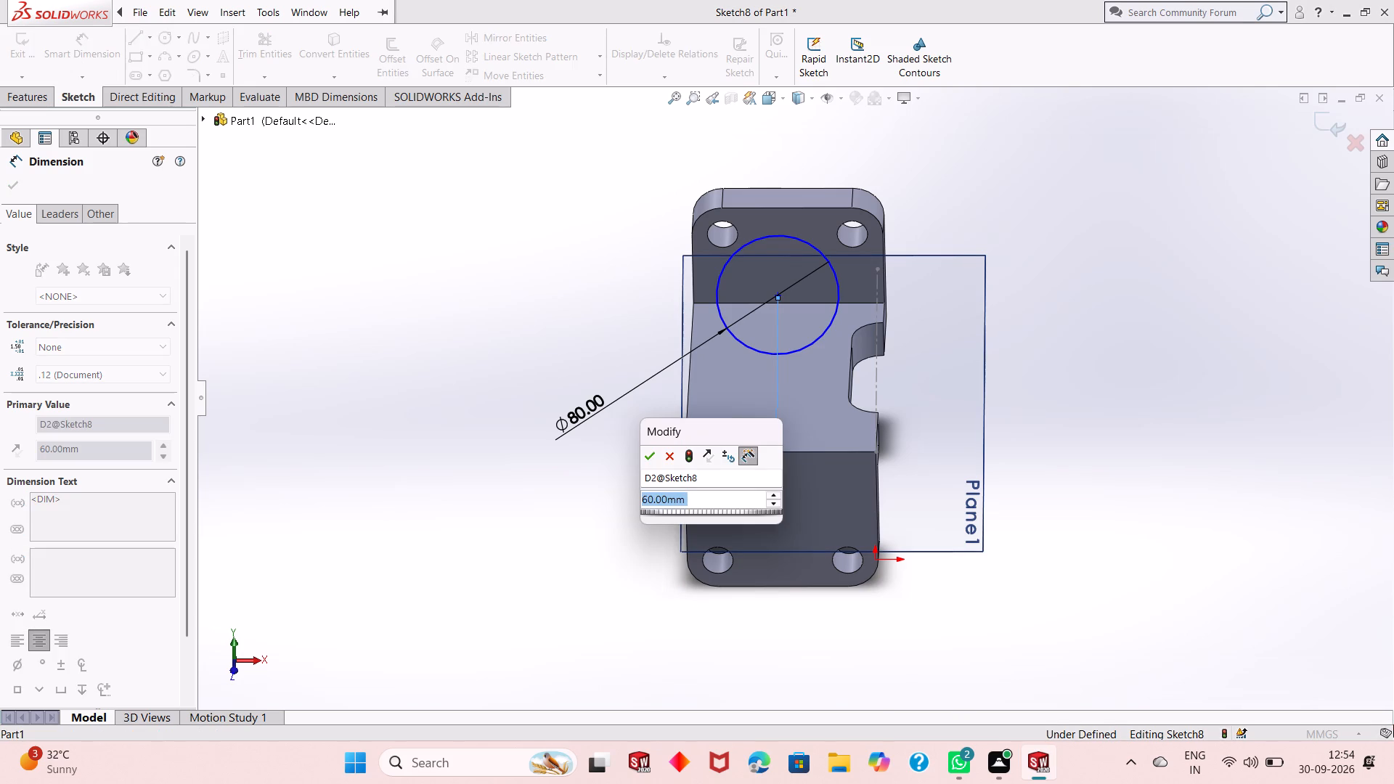
pyautogui.write('62.5')
pyautogui.press('Return')
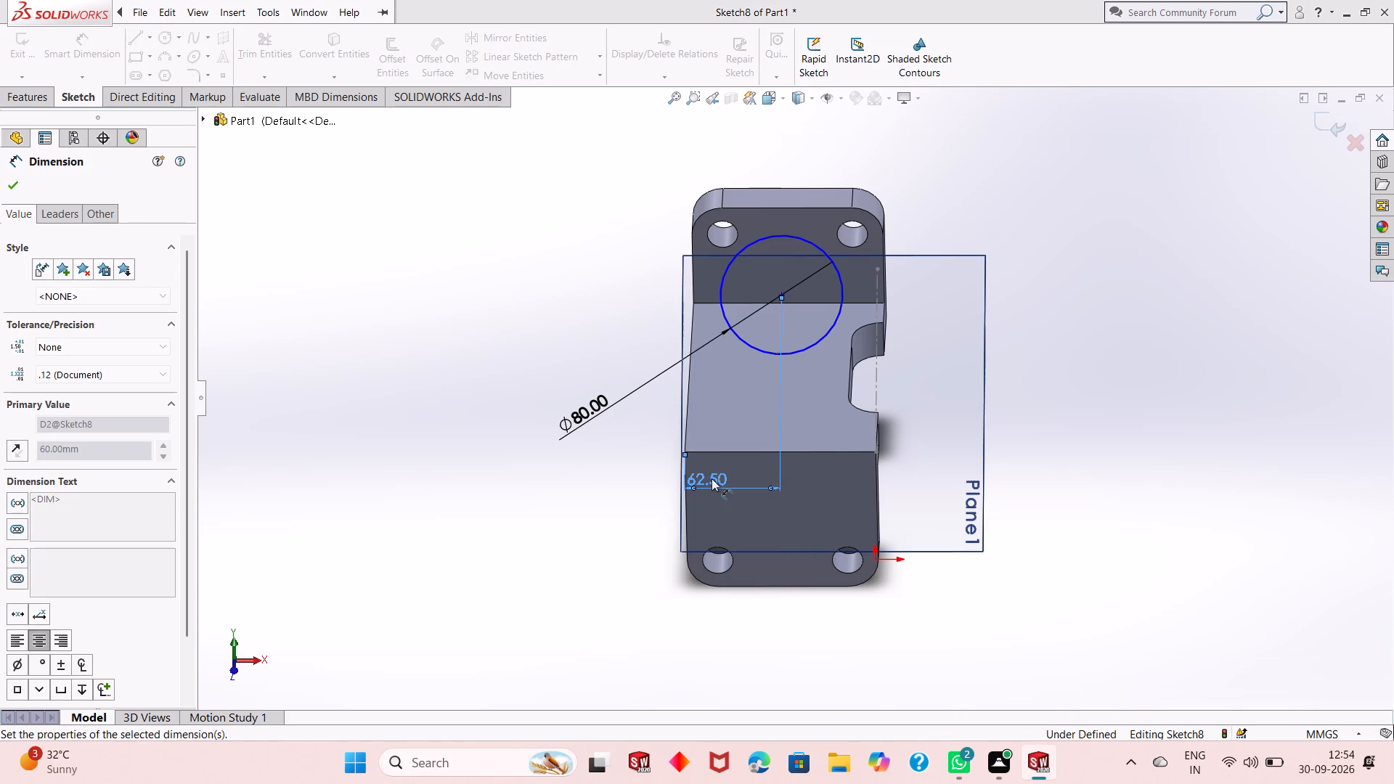
# Dimension the circle centre 85 mm back from the body's top front edge, using that edge's corner on the notch side.
pyautogui.scroll(-1, 800, 303)
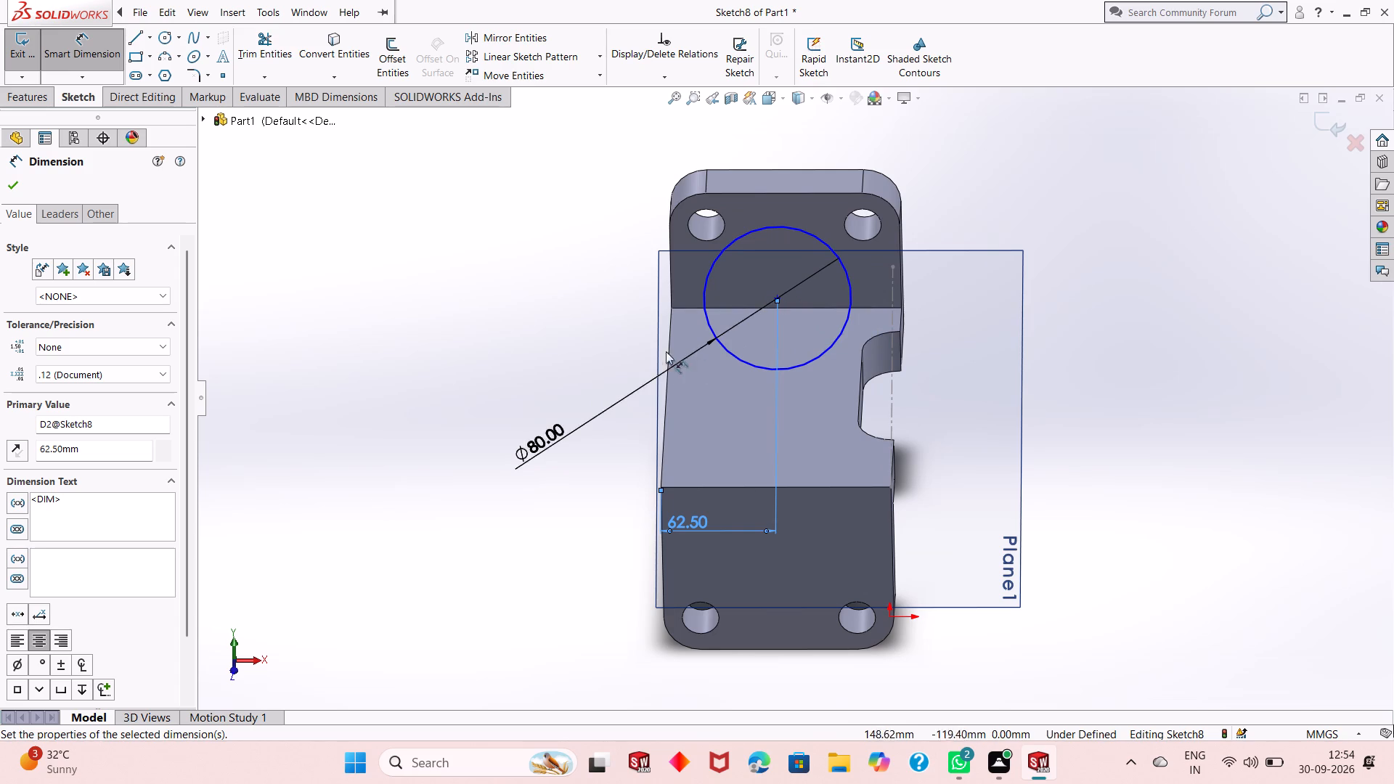
pyautogui.click(780, 300)
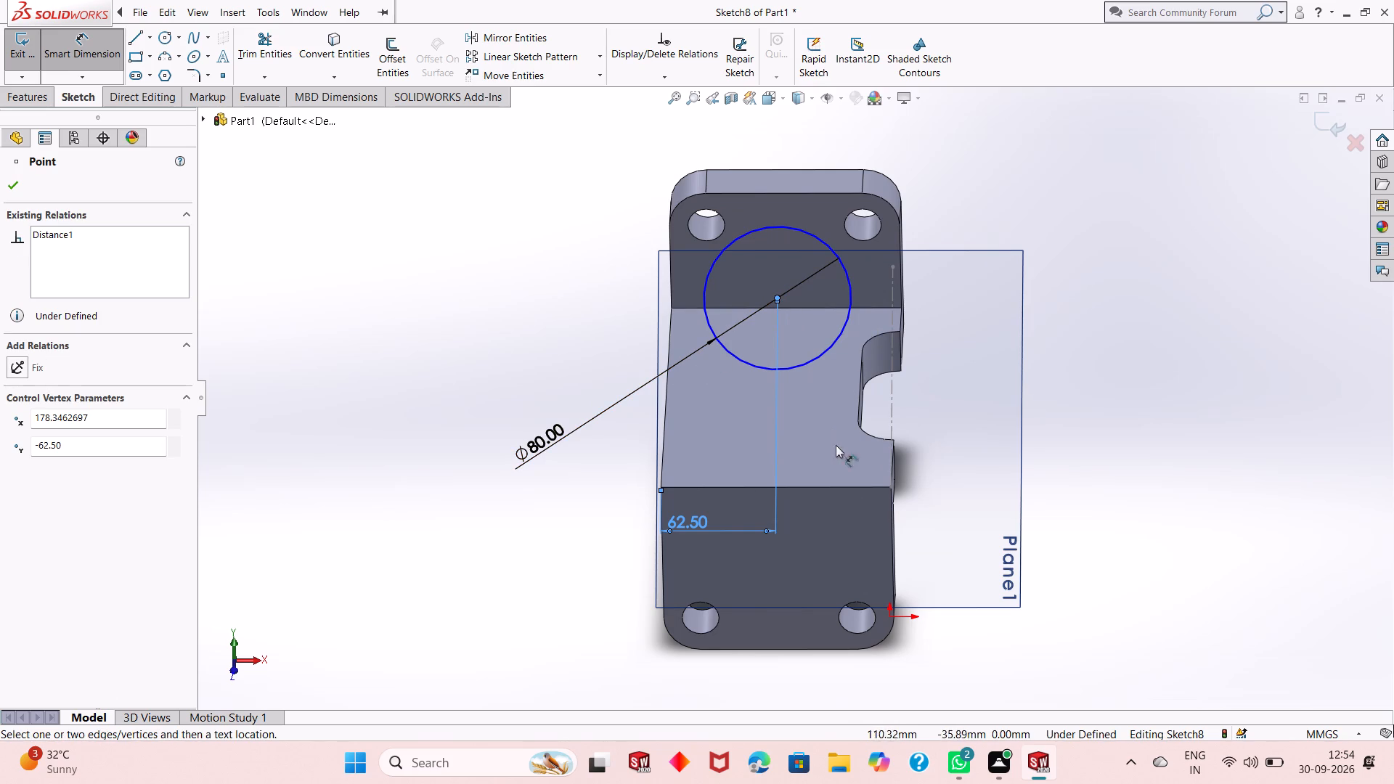
pyautogui.click(892, 485)
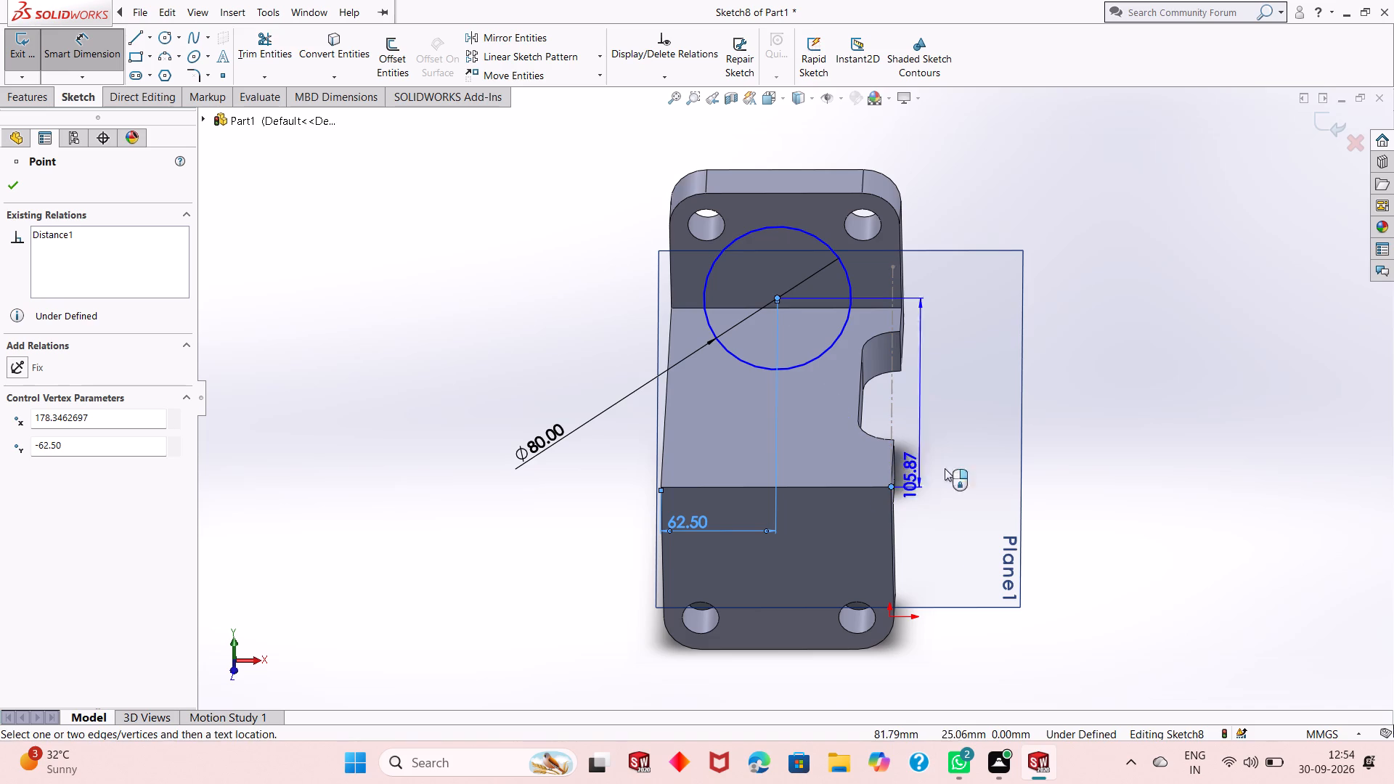
pyautogui.click(1085, 445)
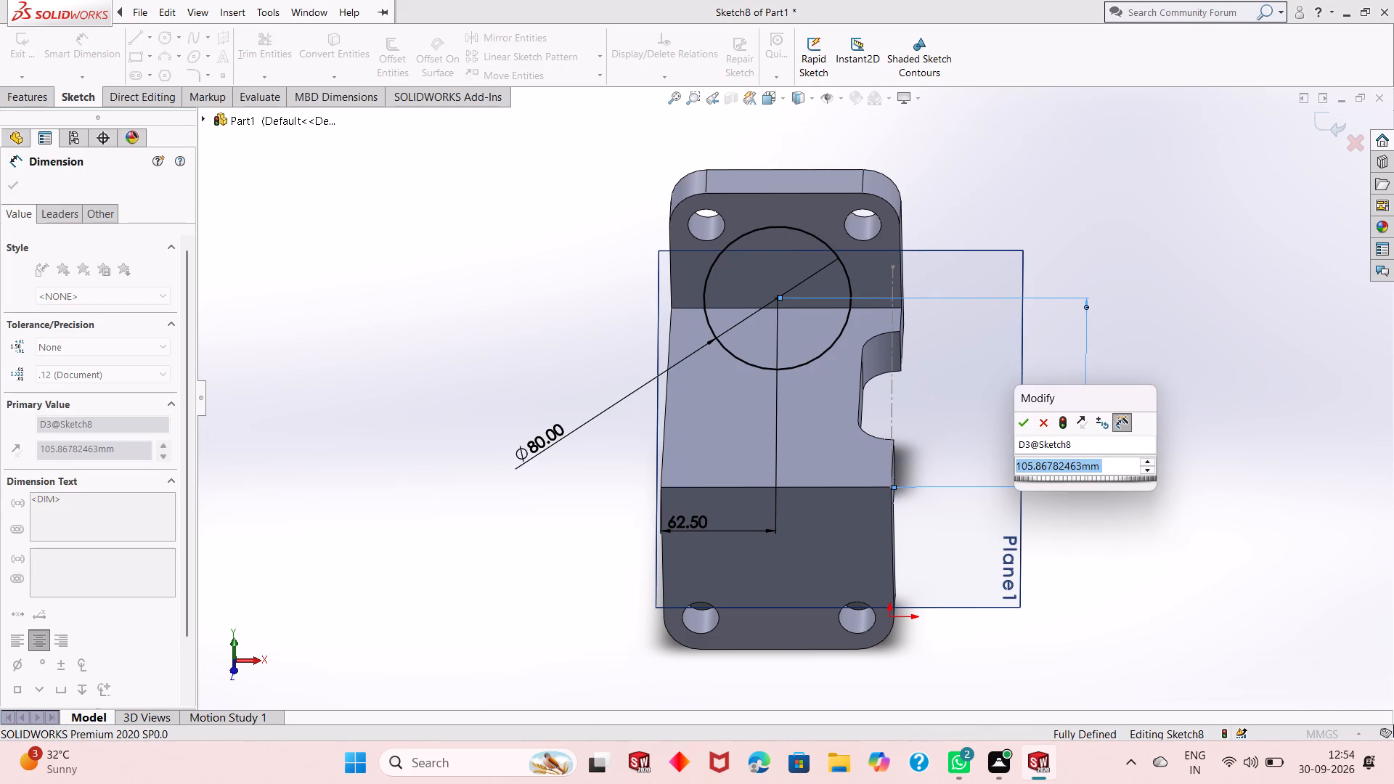
pyautogui.write('85')
pyautogui.press('Return')
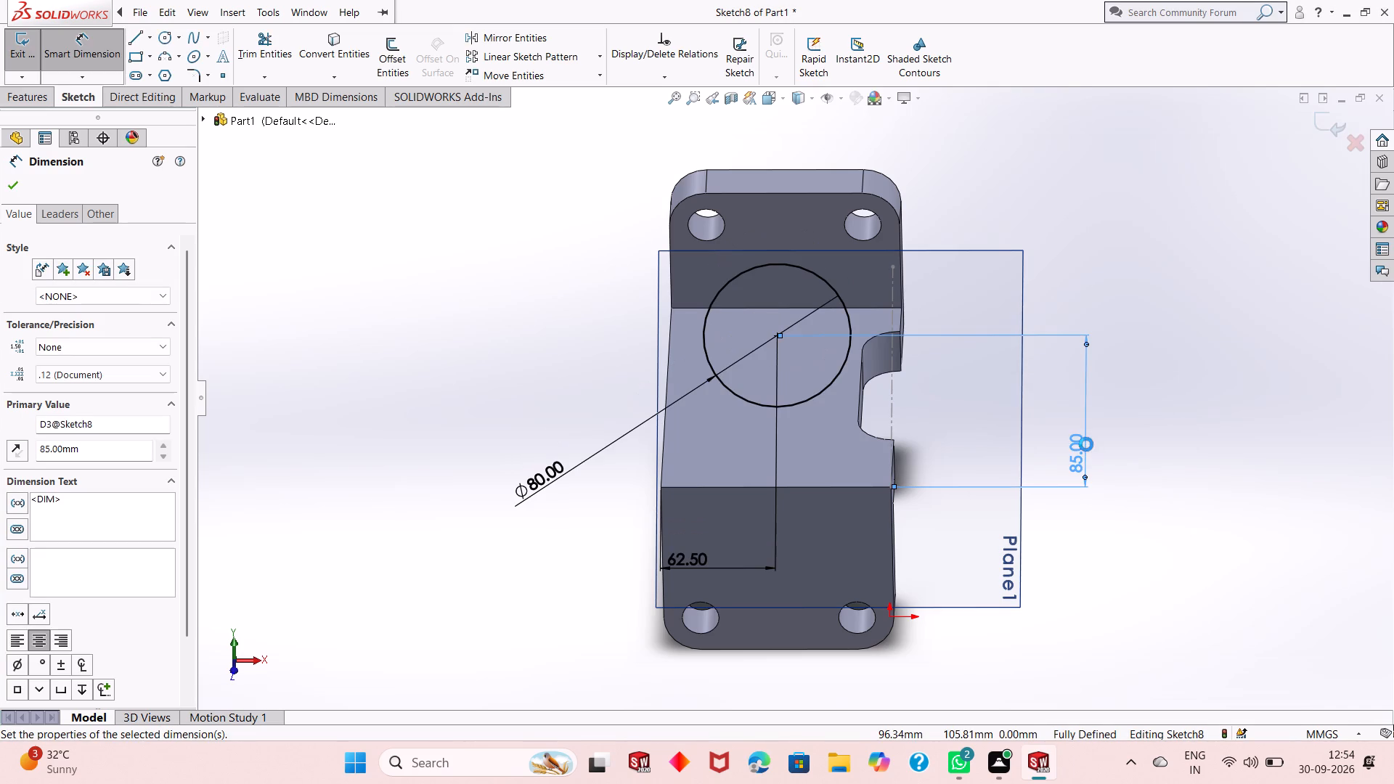
pyautogui.click(1127, 385)
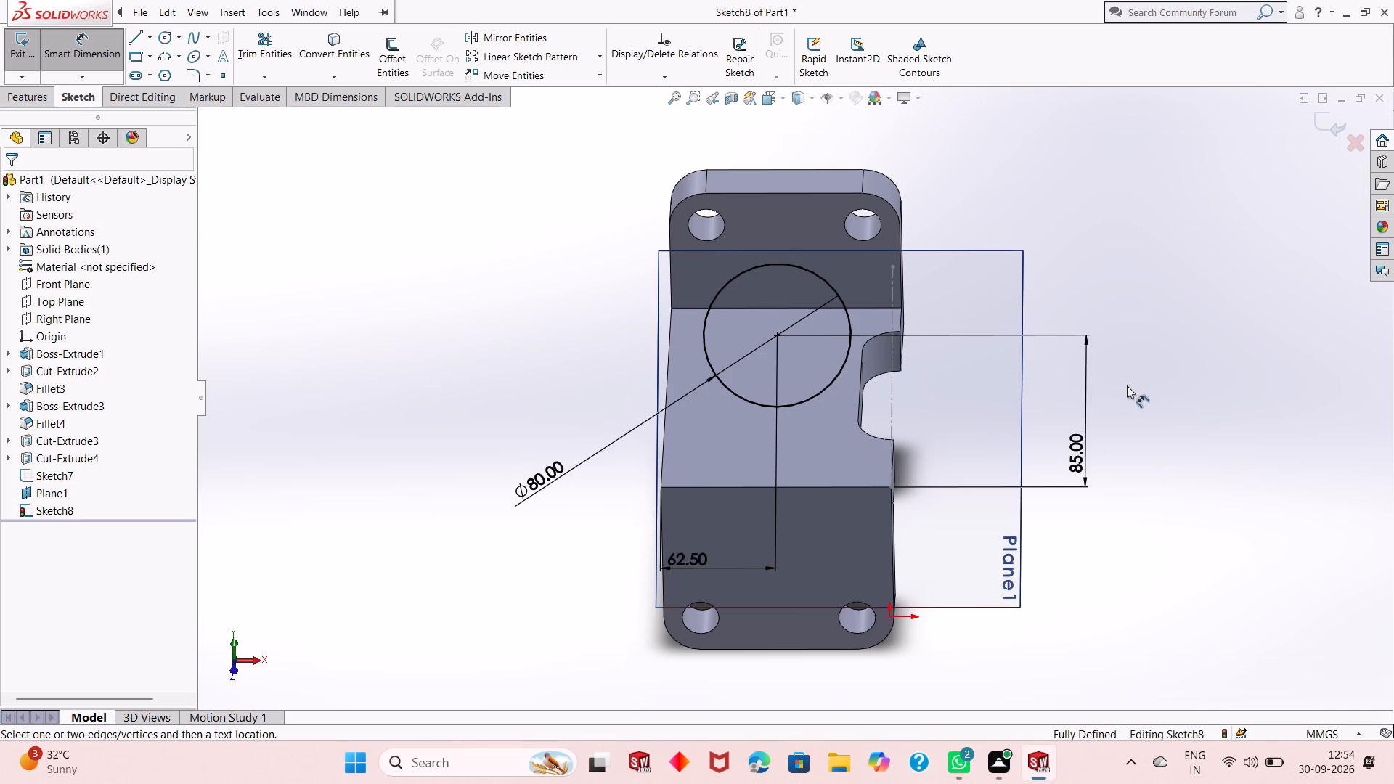
pyautogui.press('Escape')
pyautogui.press('Escape')
pyautogui.press('Escape')
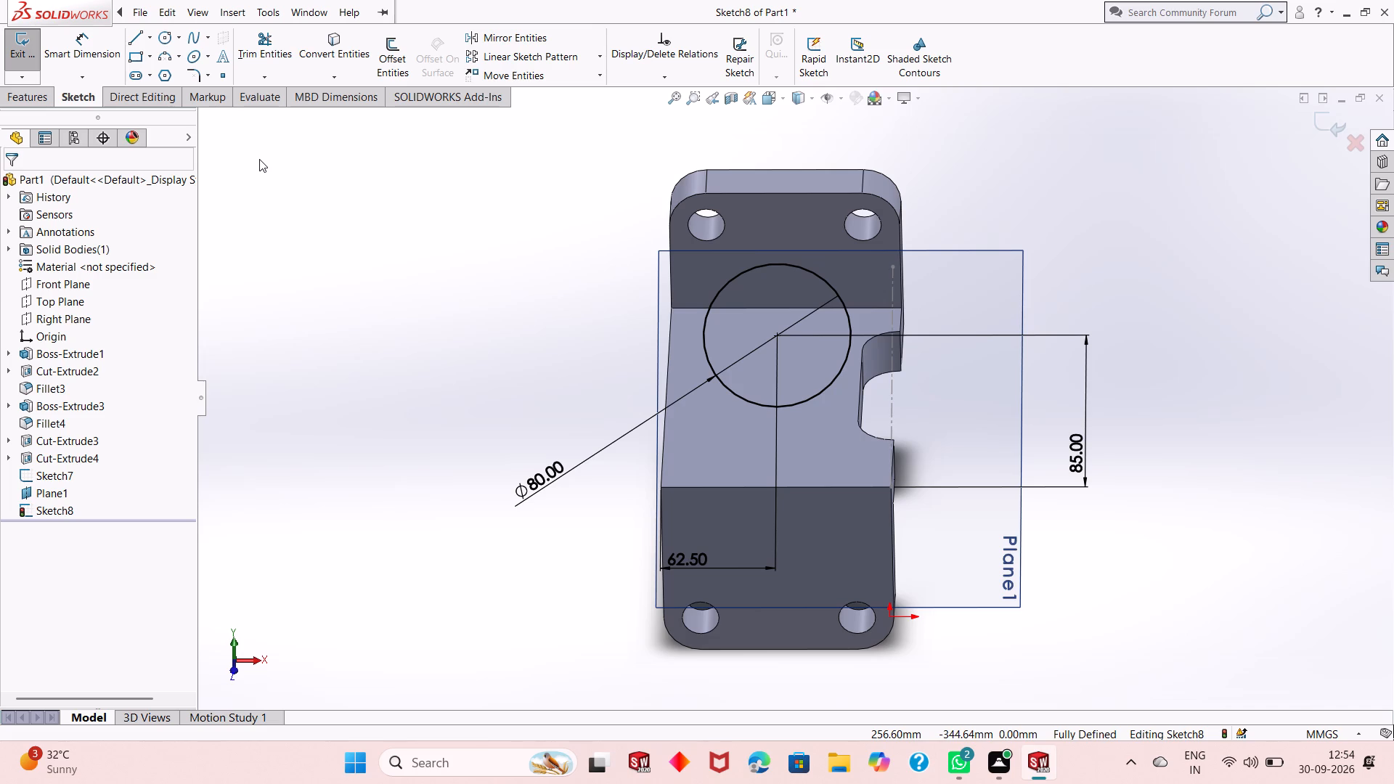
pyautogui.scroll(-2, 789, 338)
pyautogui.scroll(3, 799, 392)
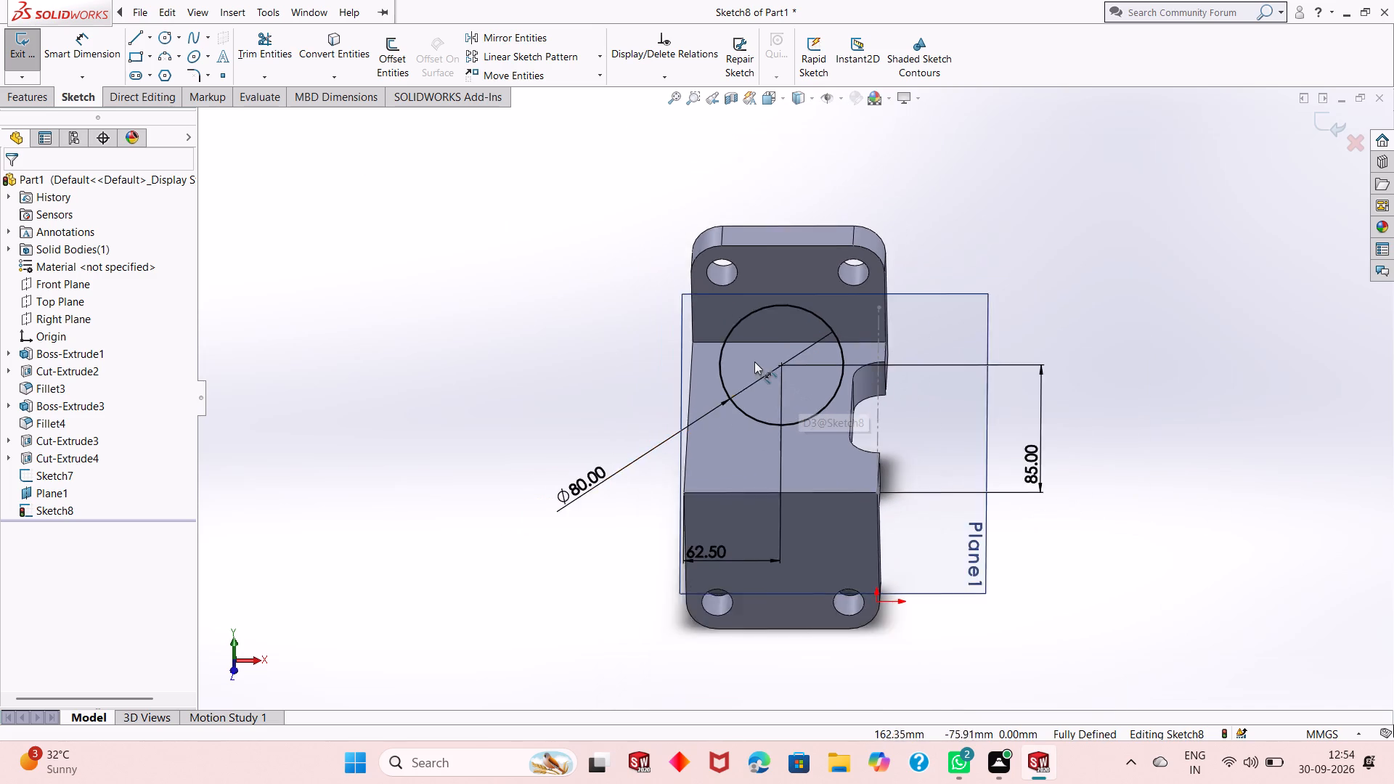
# Sketch two side lines about 85 mm long from the circle's opposite sides to the body's top front edge, joined by an 80 mm base line.
pyautogui.scroll(1, 754, 362)
pyautogui.scroll(-2, 860, 472)
pyautogui.scroll(-1, 756, 325)
pyautogui.scroll(1, 755, 324)
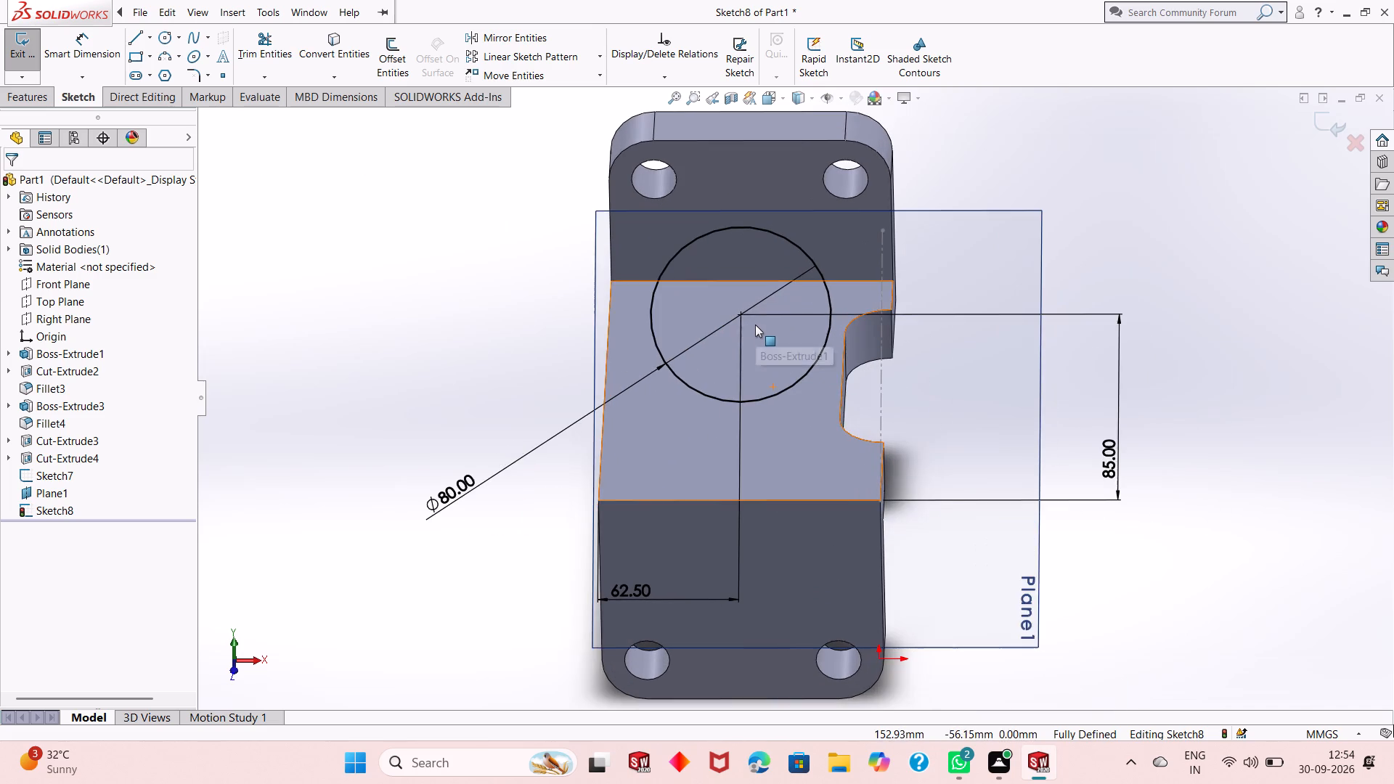
pyautogui.scroll(1, 755, 324)
pyautogui.moveTo(901, 409); pyautogui.dragTo(901, 411, button='middle')
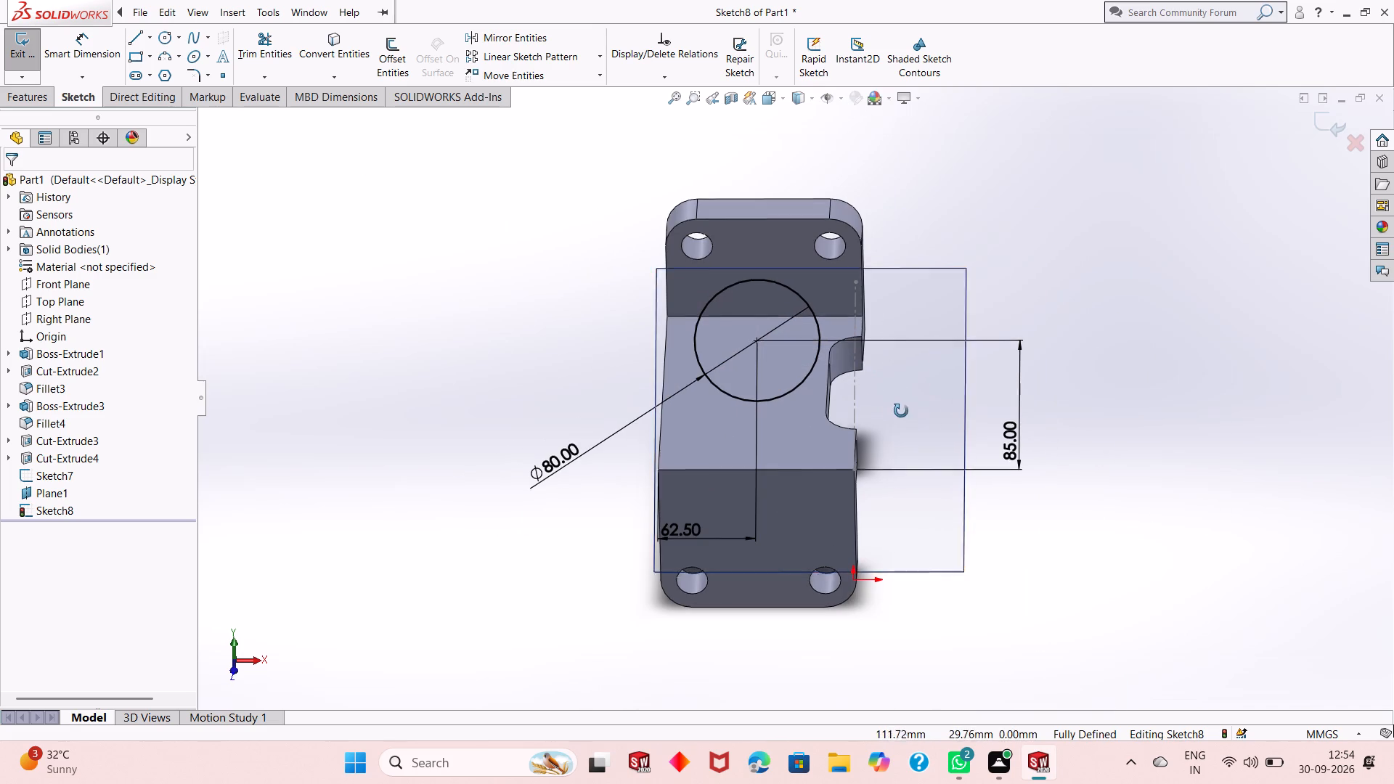
pyautogui.moveTo(901, 411); pyautogui.dragTo(914, 385, button='middle')
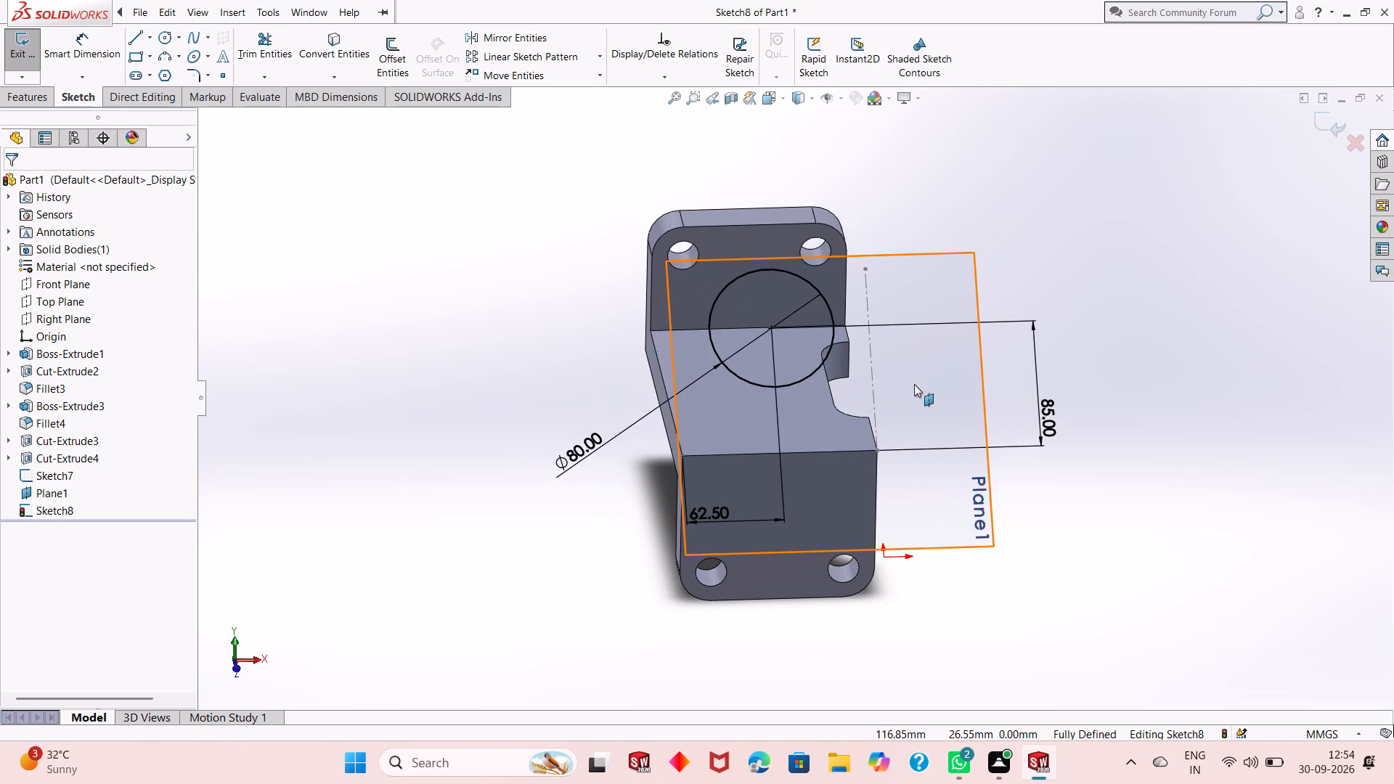
pyautogui.moveTo(888, 396); pyautogui.dragTo(875, 399, button='middle')
pyautogui.scroll(-1, 759, 398)
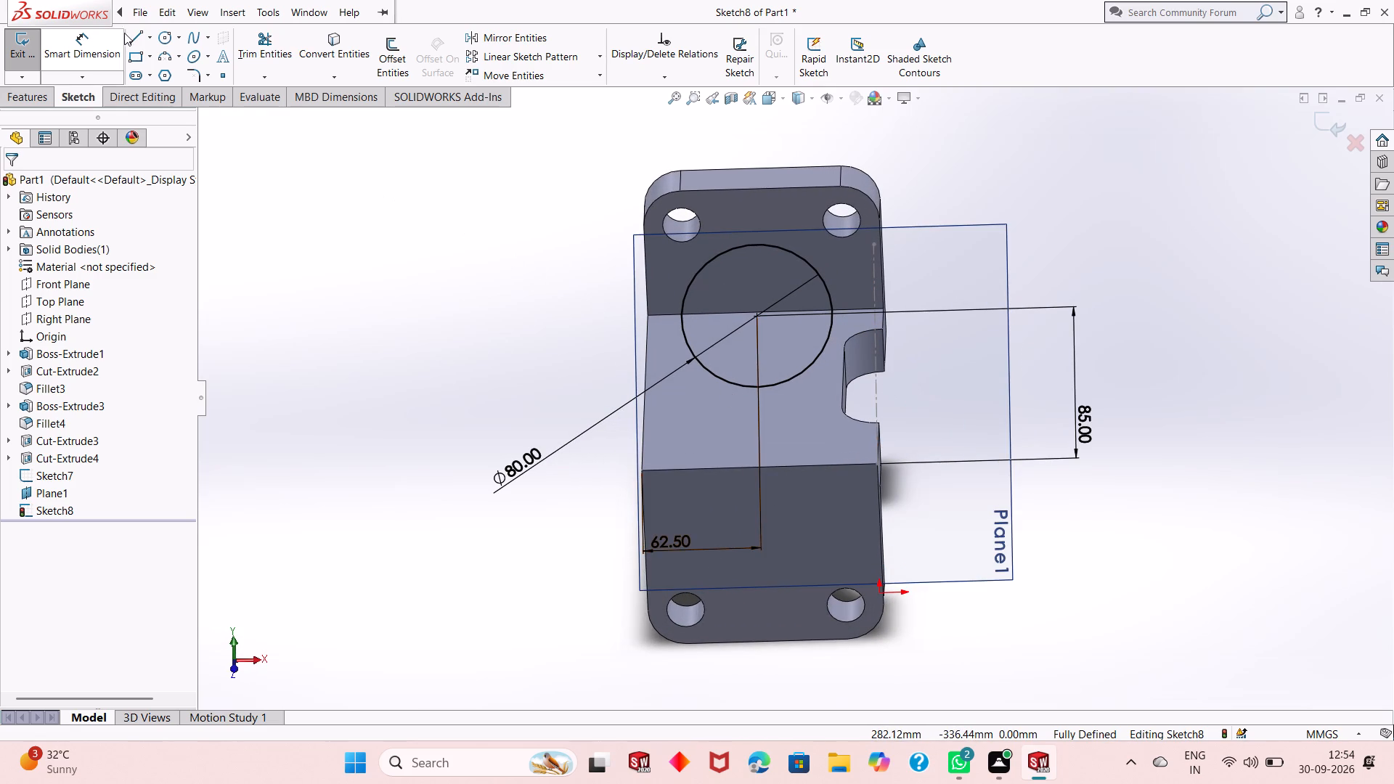
pyautogui.click(130, 36)
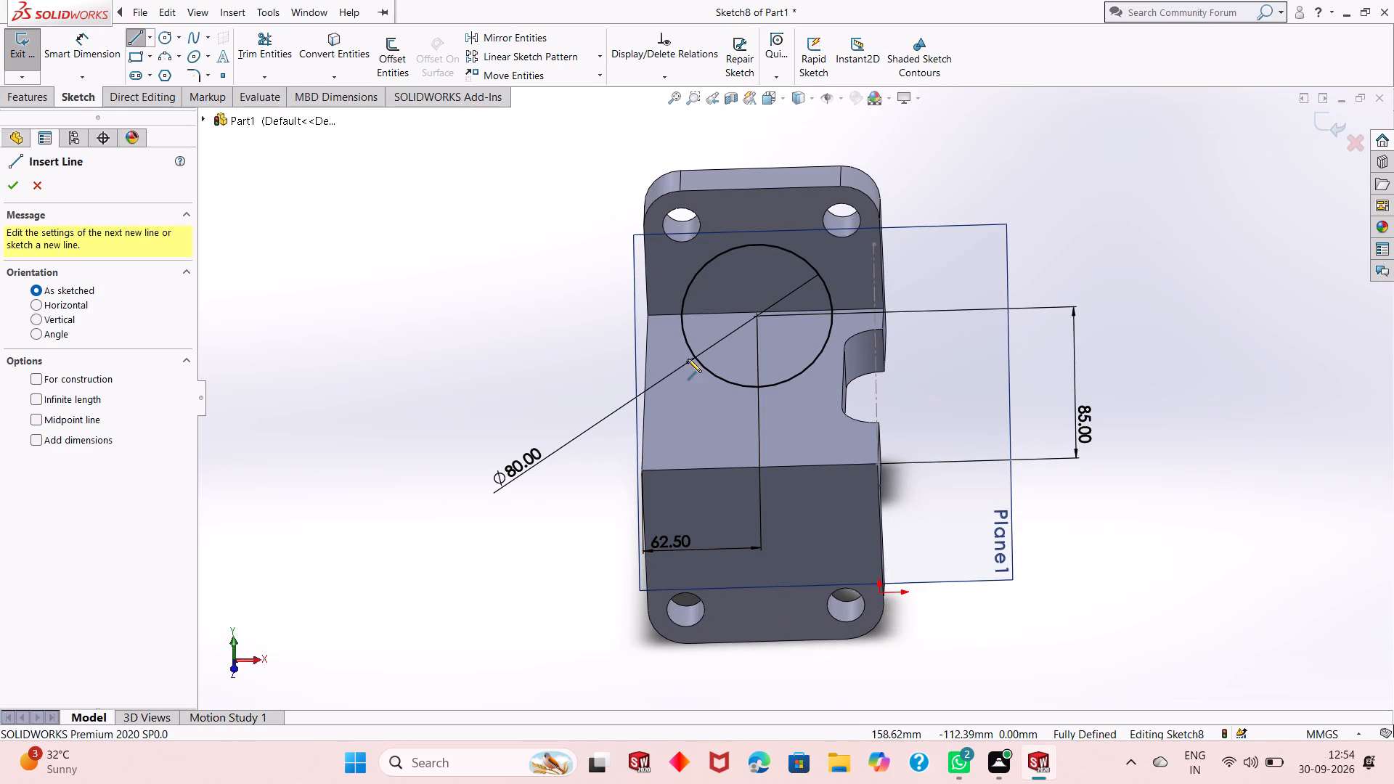
pyautogui.click(684, 320)
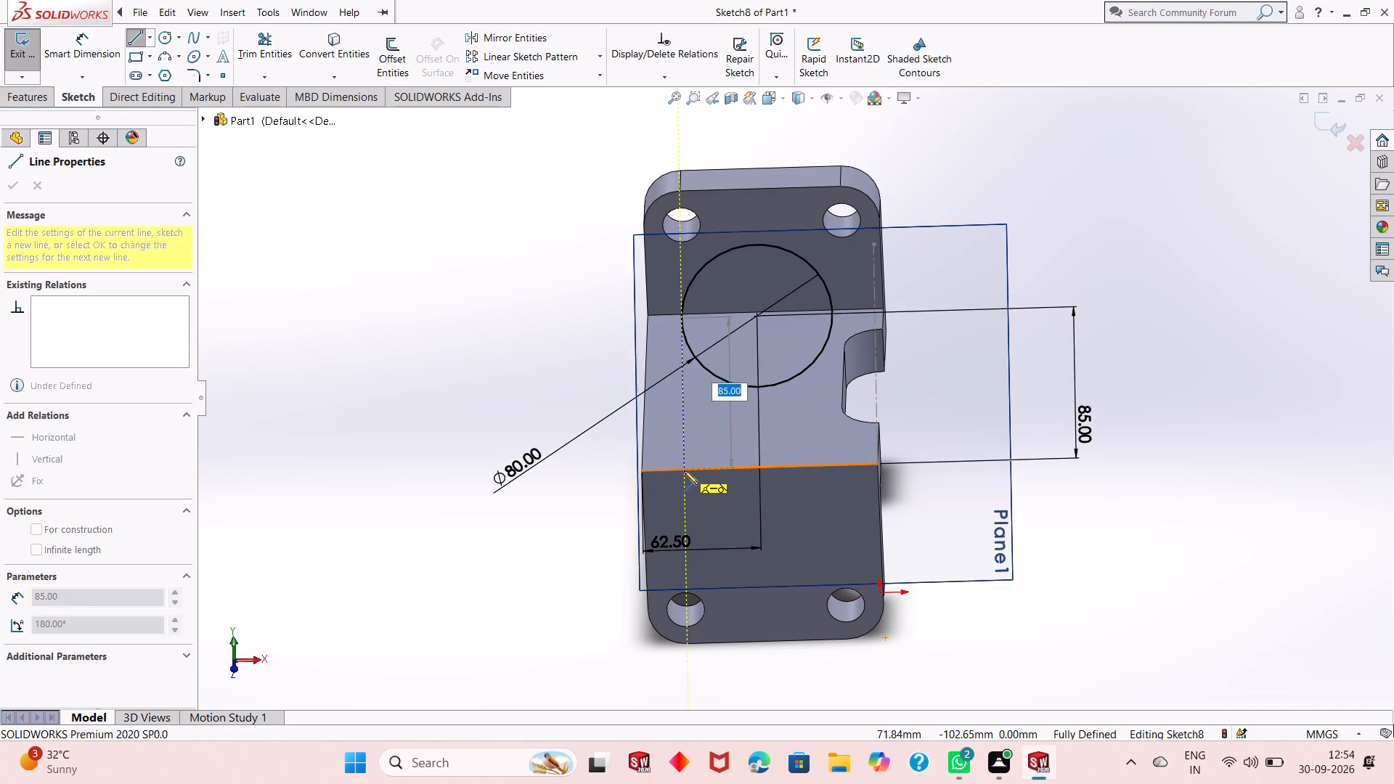
pyautogui.click(684, 470)
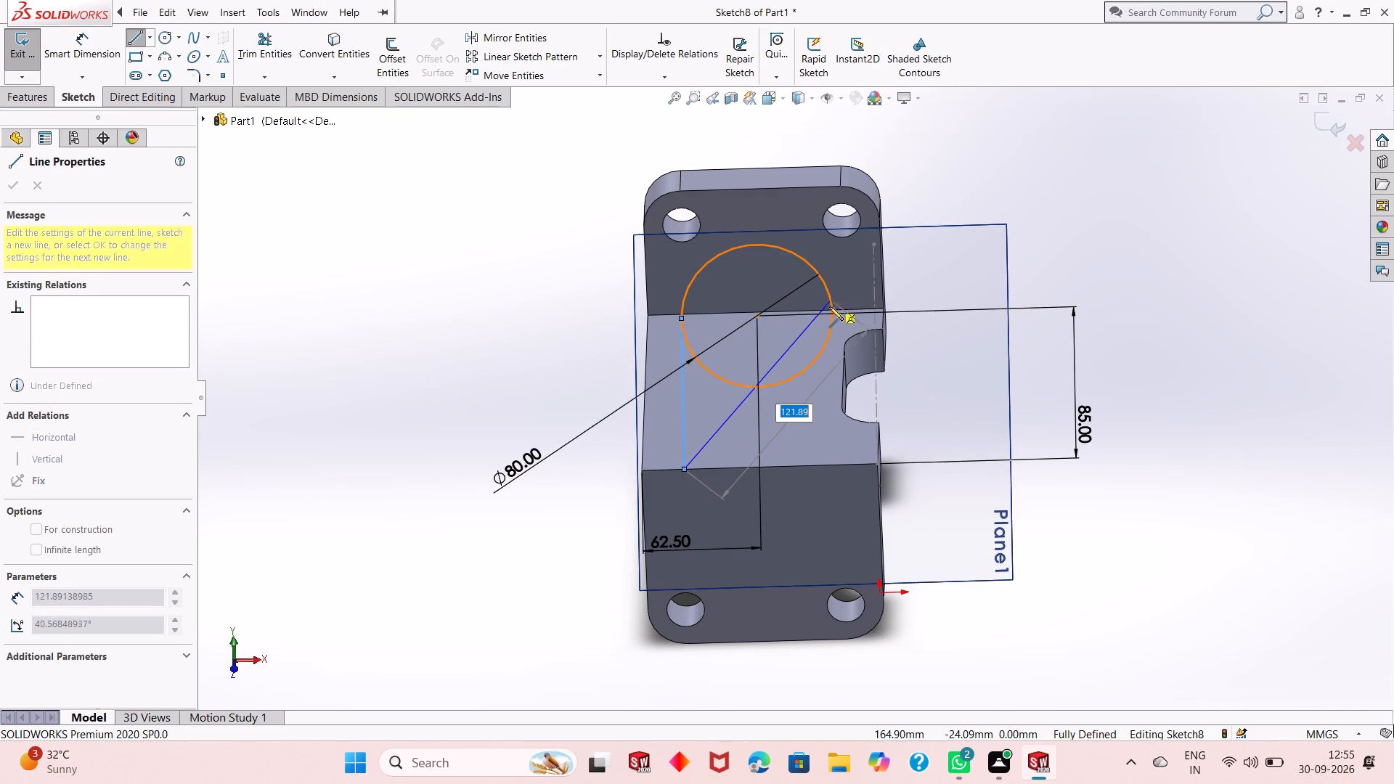
pyautogui.click(837, 467)
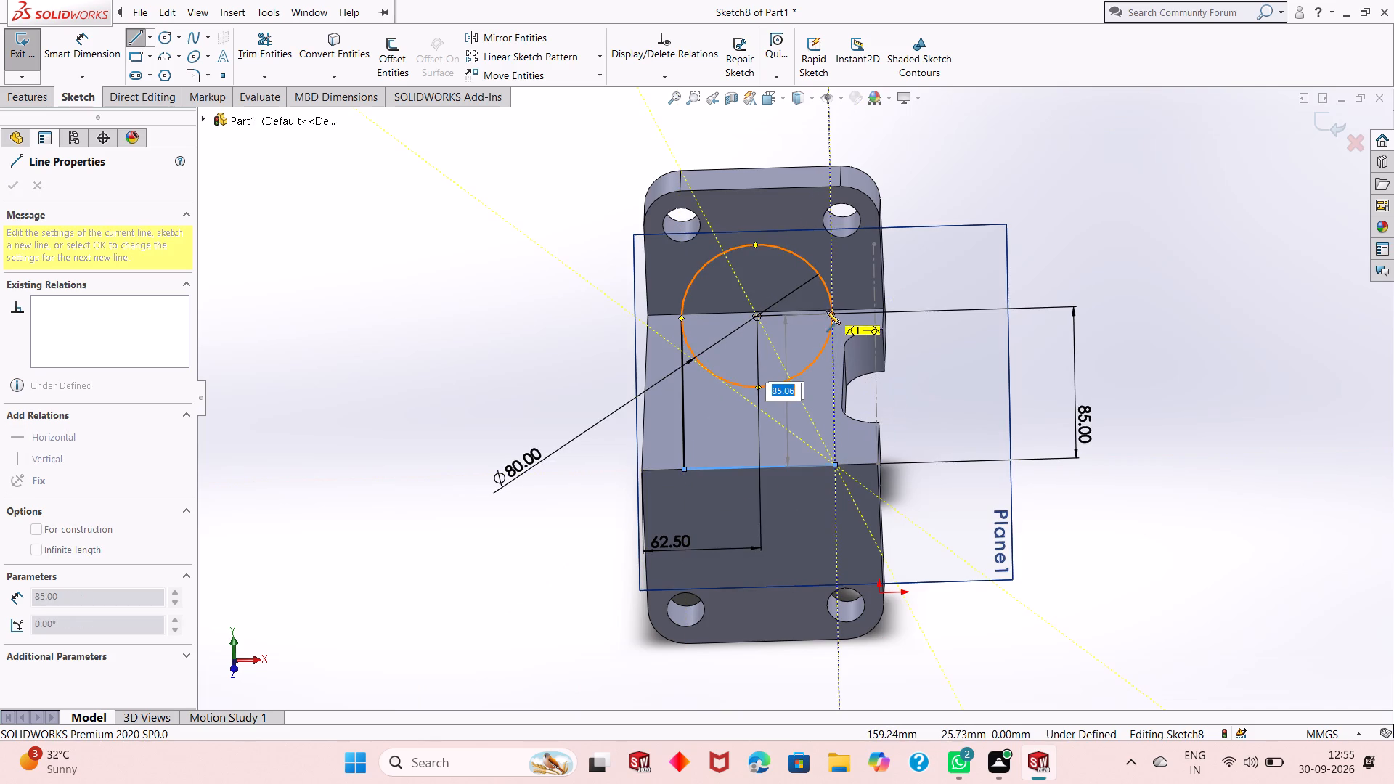
pyautogui.click(831, 311)
pyautogui.rightClick(1029, 235)
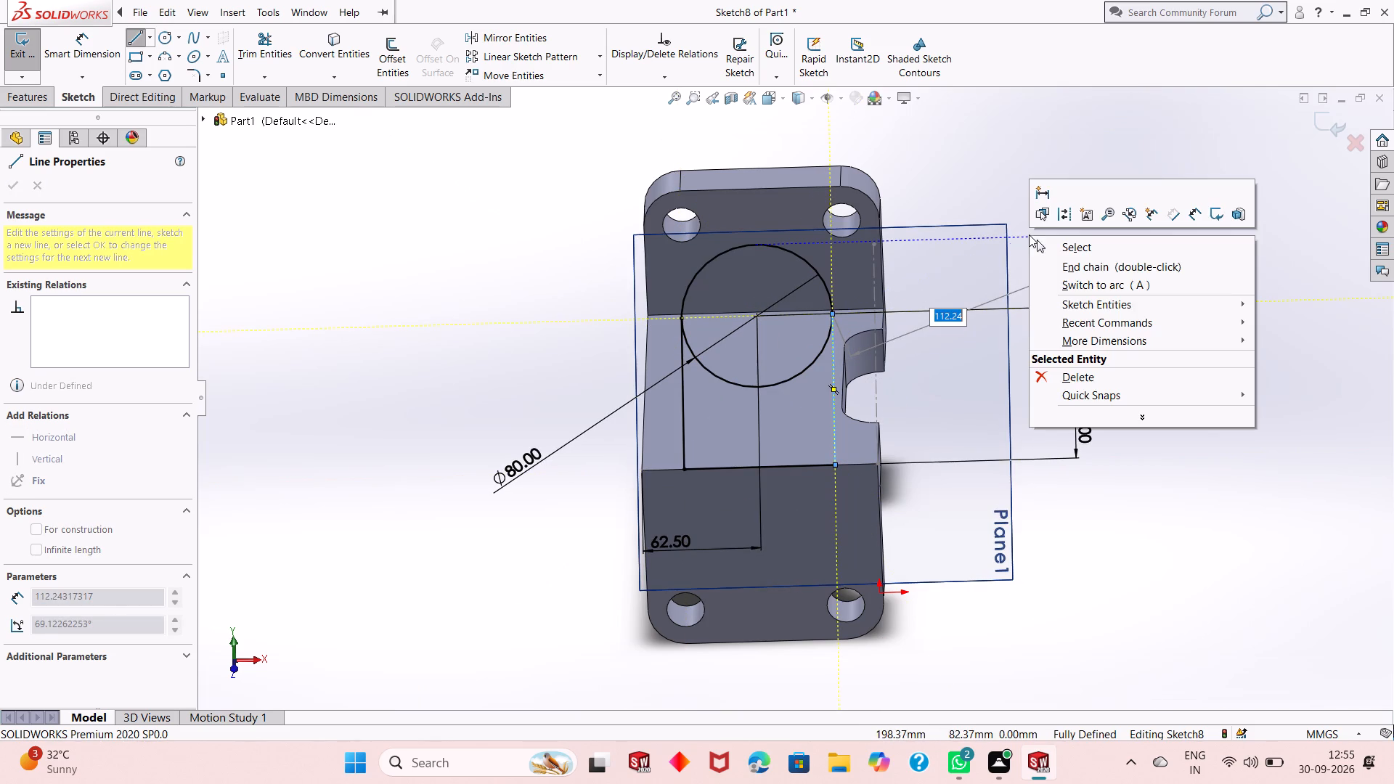
pyautogui.click(1053, 243)
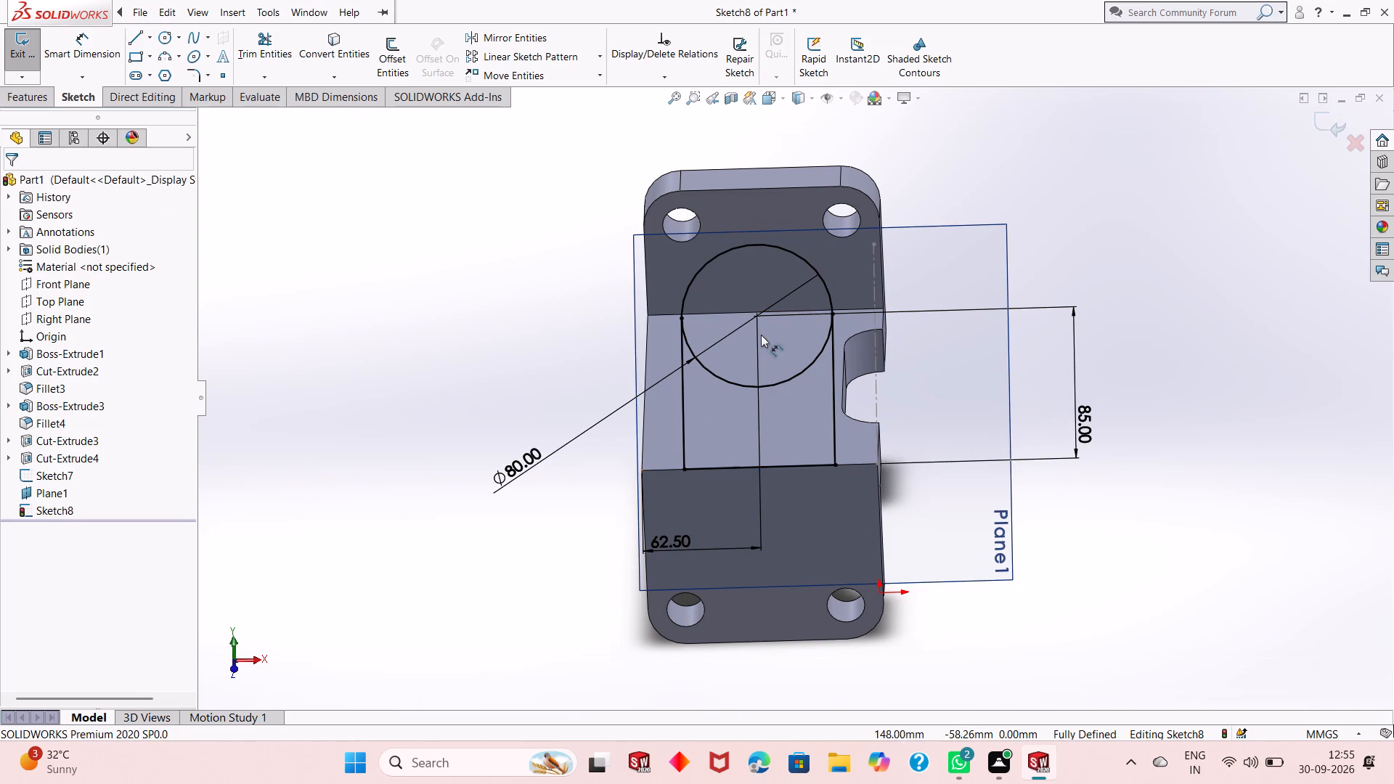
# Trim away the circle's inner arc between the two side lines to leave an arch-shaped profile.
pyautogui.click(261, 54)
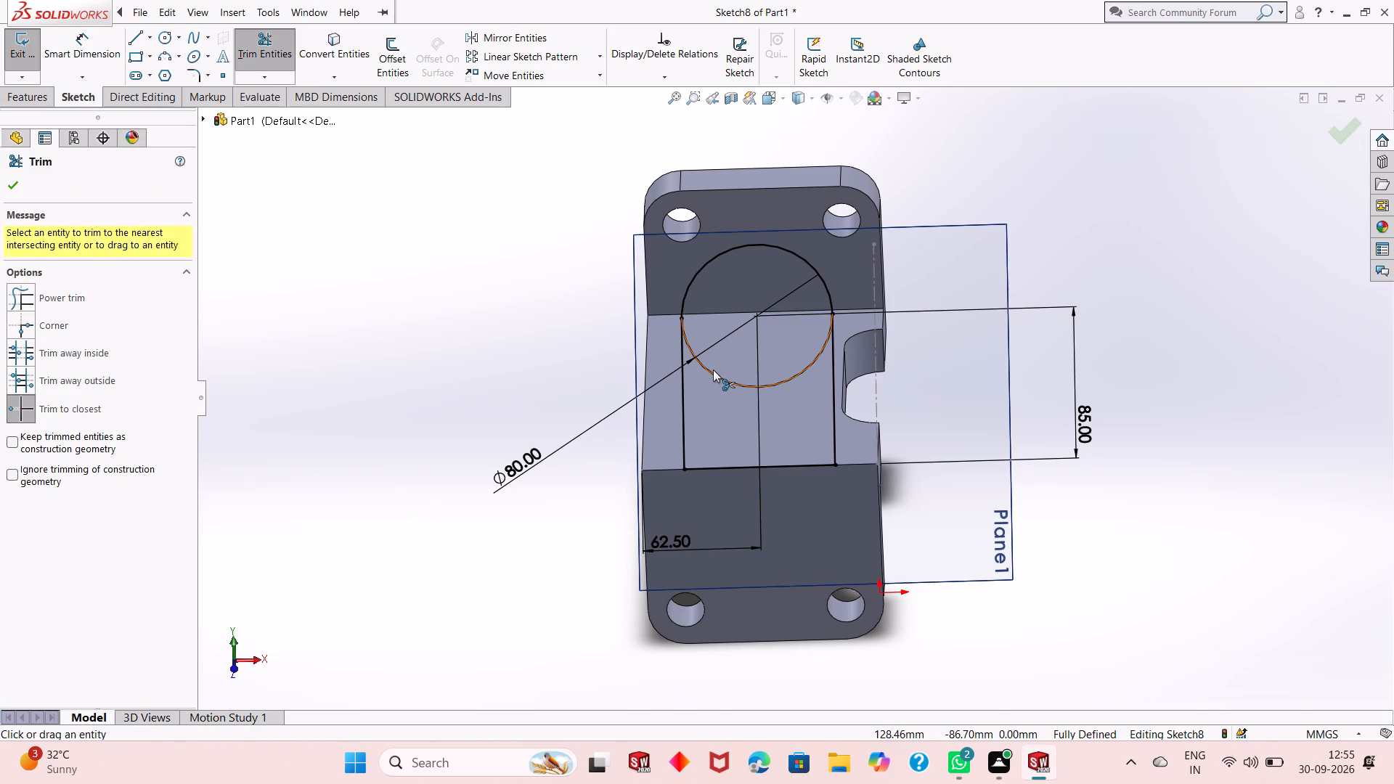
pyautogui.click(714, 370)
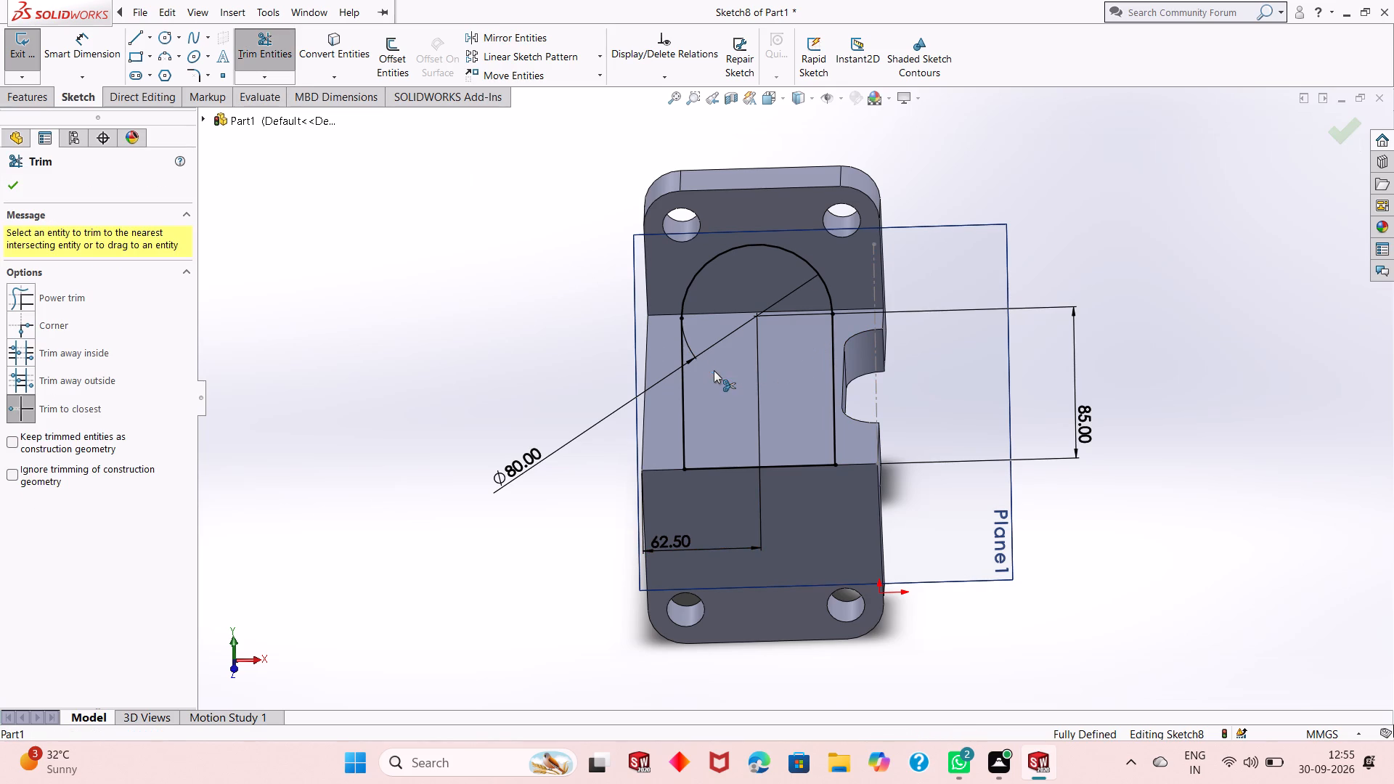
# Examine the arched profile on the inclined plane against the bracket body from several angles.
pyautogui.moveTo(1028, 428); pyautogui.dragTo(929, 396, button='middle')
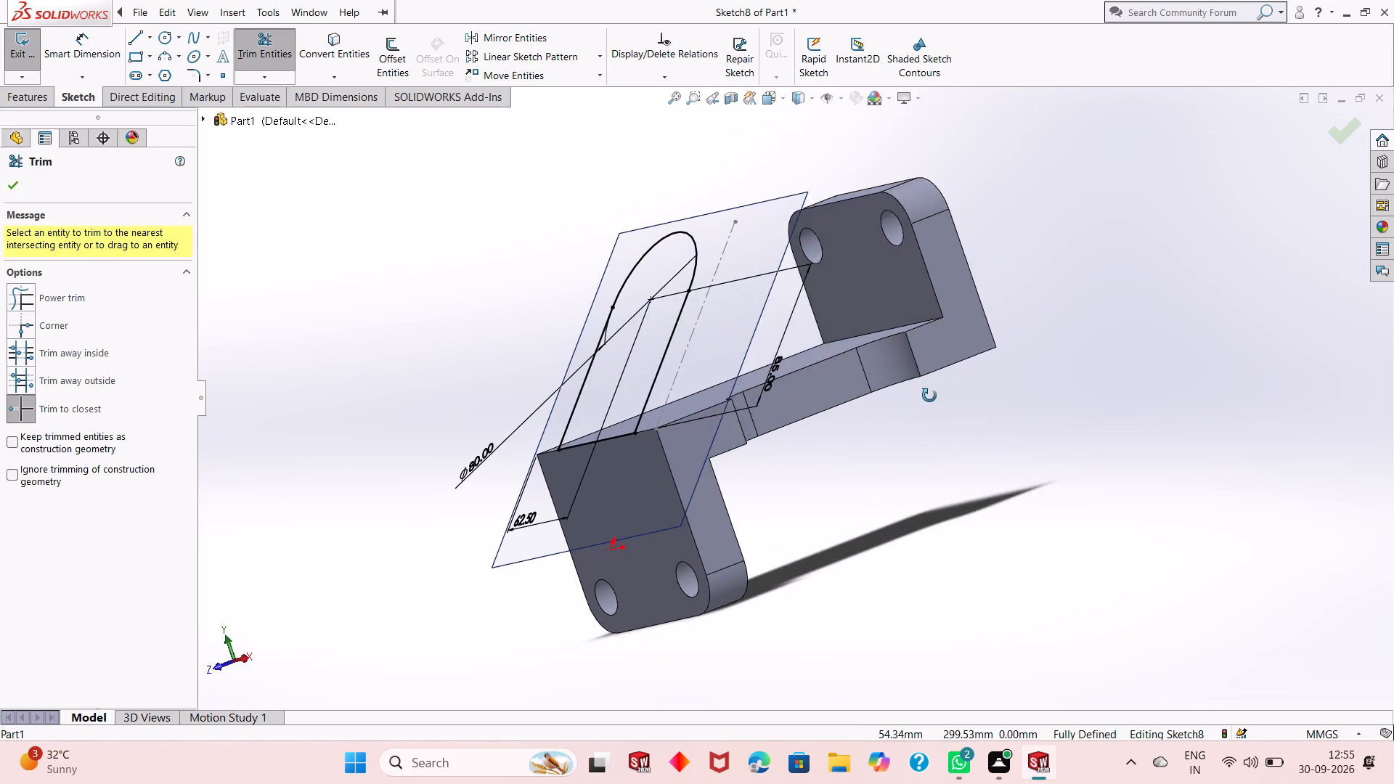
pyautogui.moveTo(929, 396); pyautogui.dragTo(1017, 463, button='middle')
pyautogui.scroll(-2, 687, 375)
pyautogui.scroll(-2, 807, 352)
pyautogui.scroll(4, 791, 403)
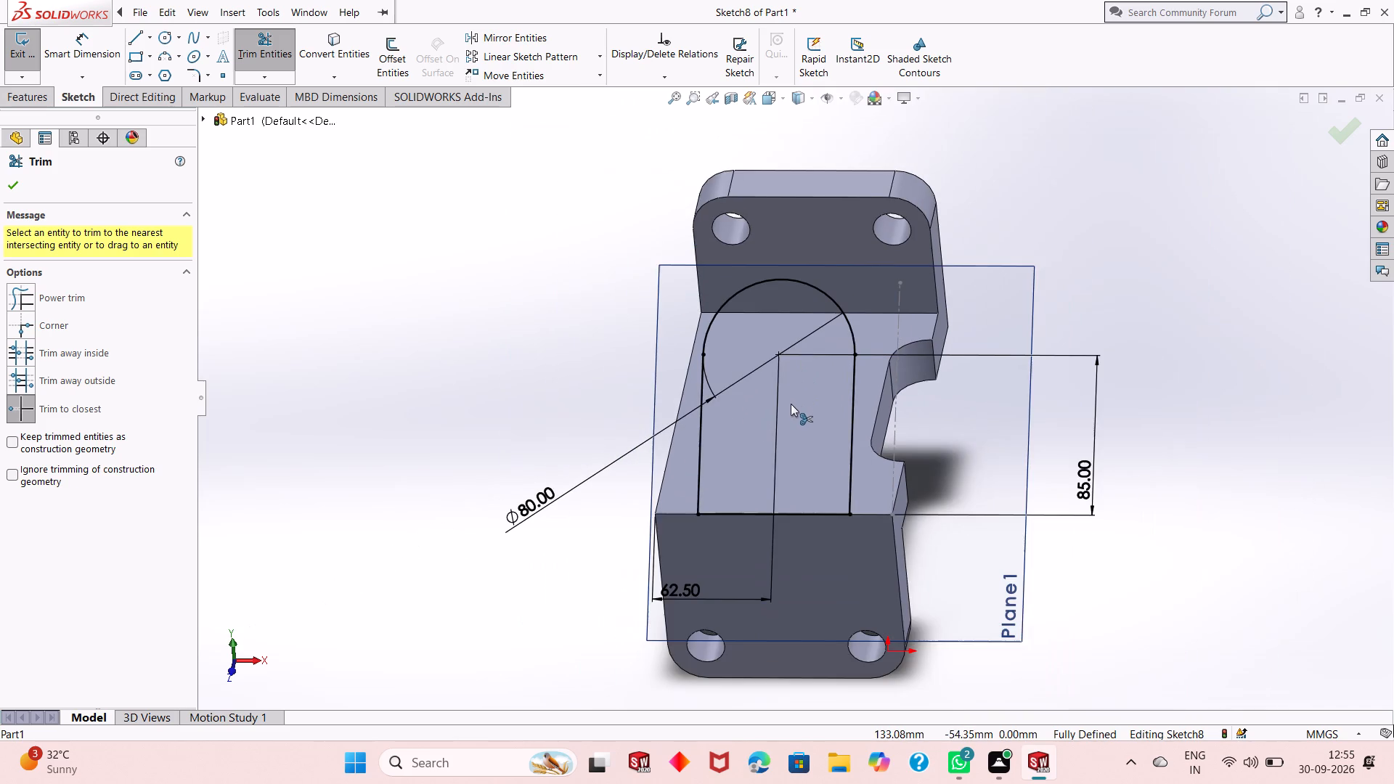
pyautogui.moveTo(783, 519); pyautogui.dragTo(731, 457, button='middle')
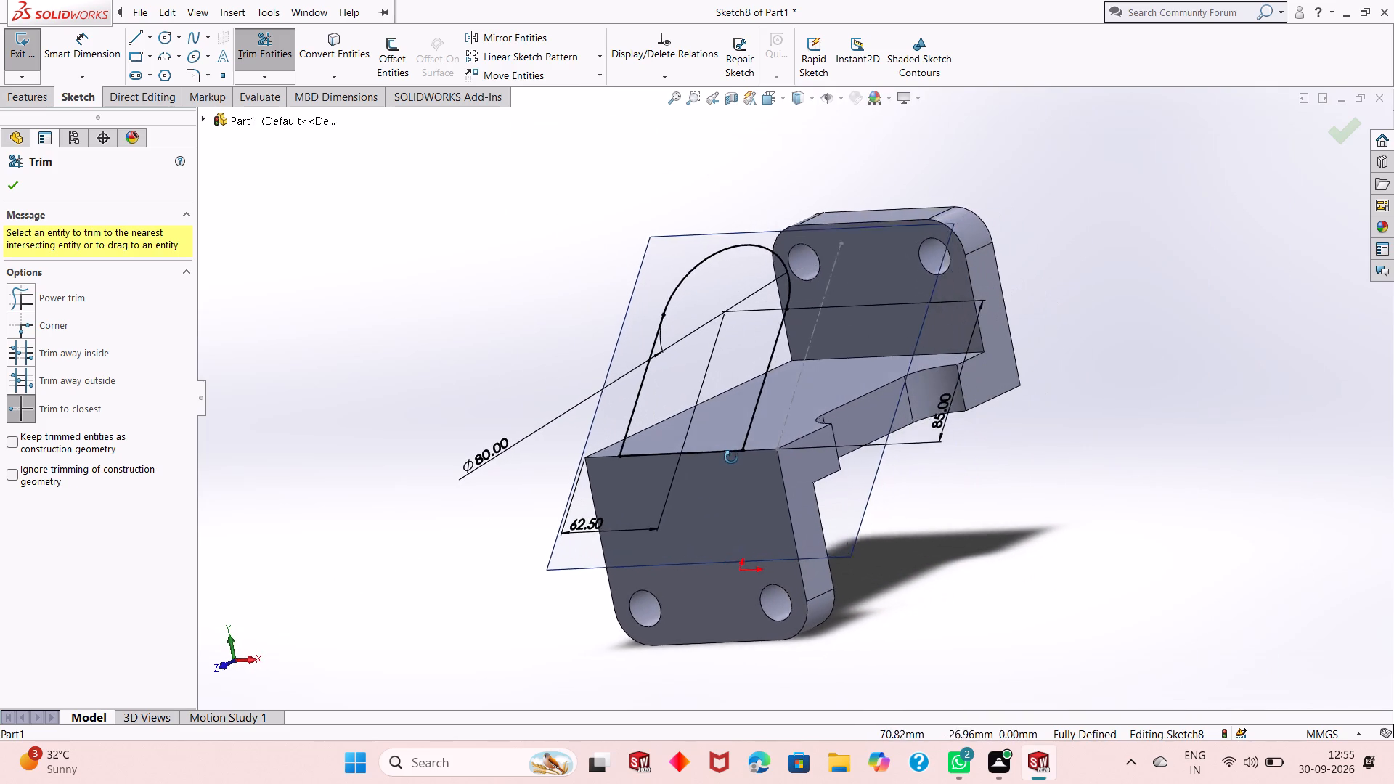
pyautogui.moveTo(731, 457); pyautogui.dragTo(600, 543, button='middle')
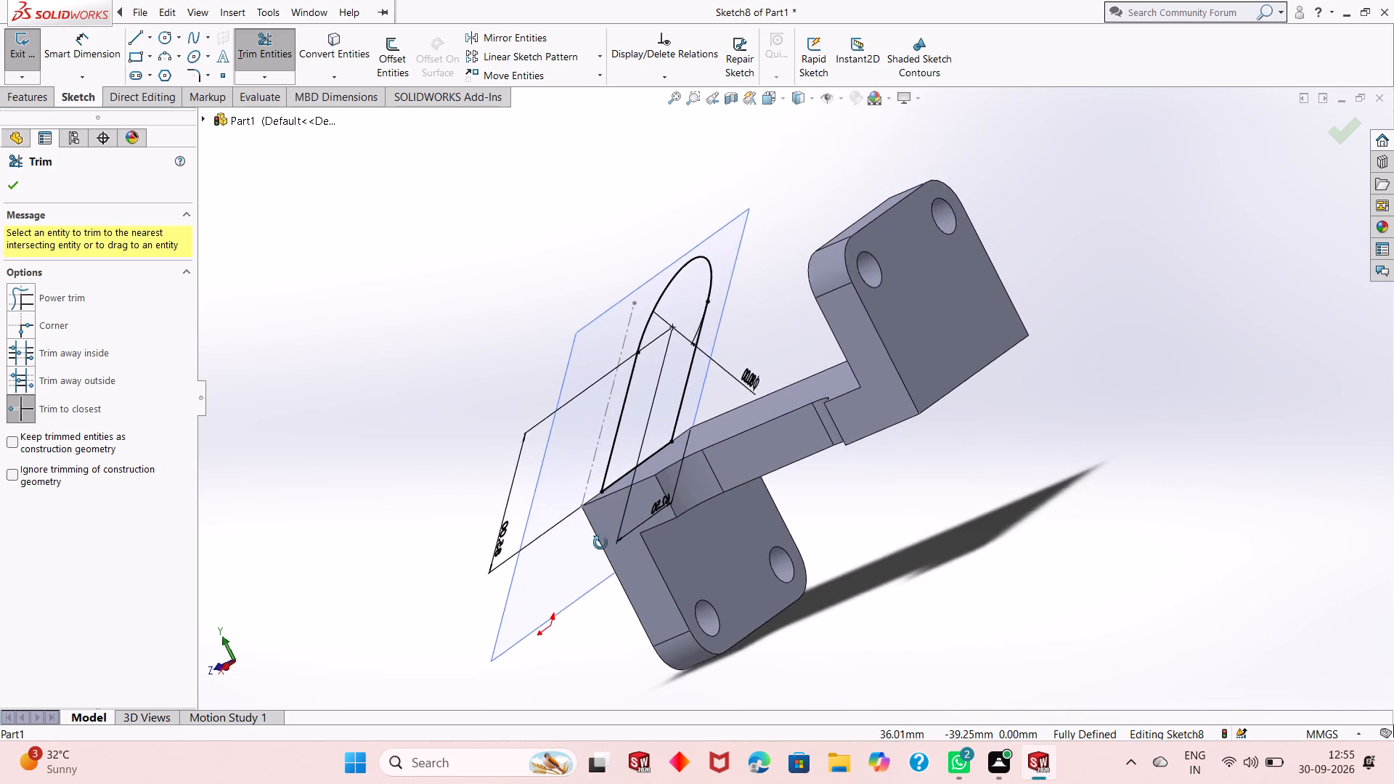
pyautogui.moveTo(600, 543); pyautogui.dragTo(766, 513, button='middle')
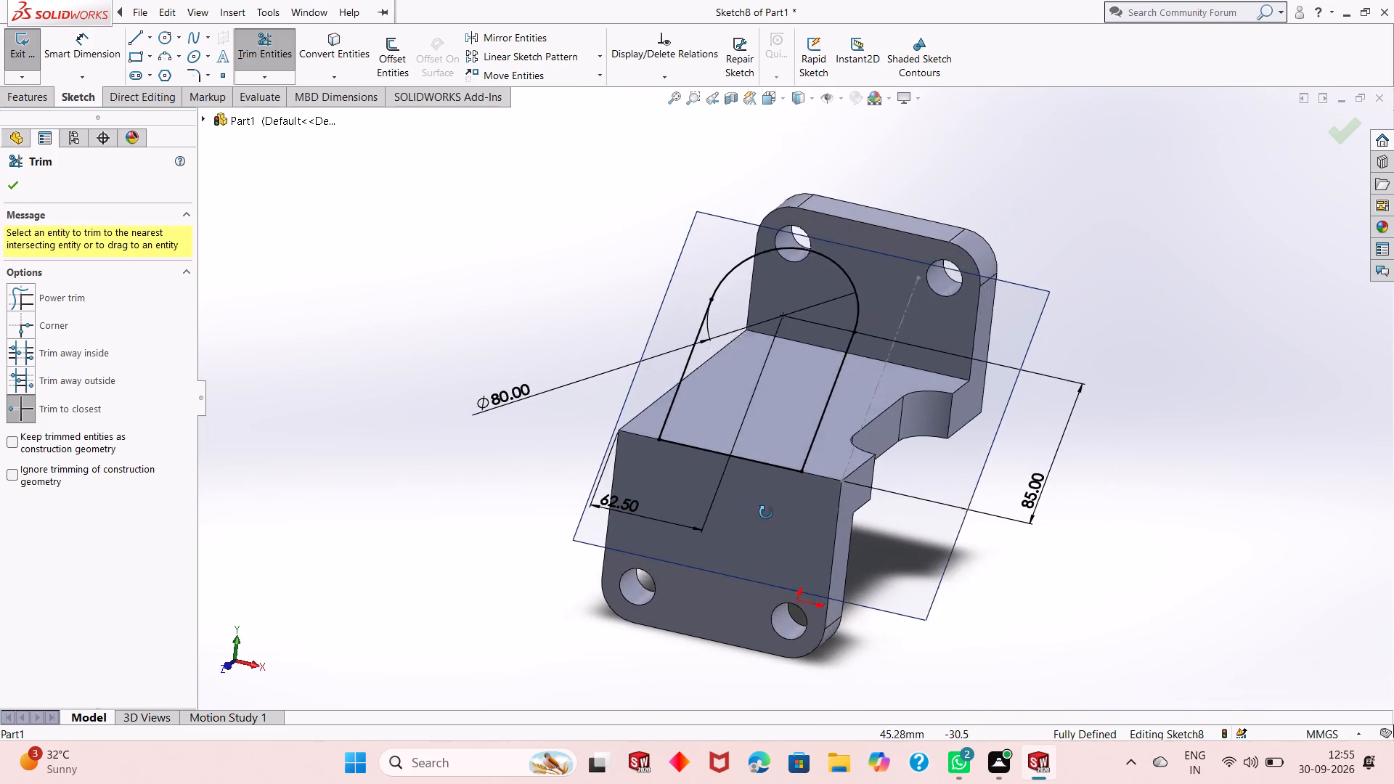
pyautogui.moveTo(766, 513); pyautogui.dragTo(711, 597, button='middle')
pyautogui.scroll(1, 700, 467)
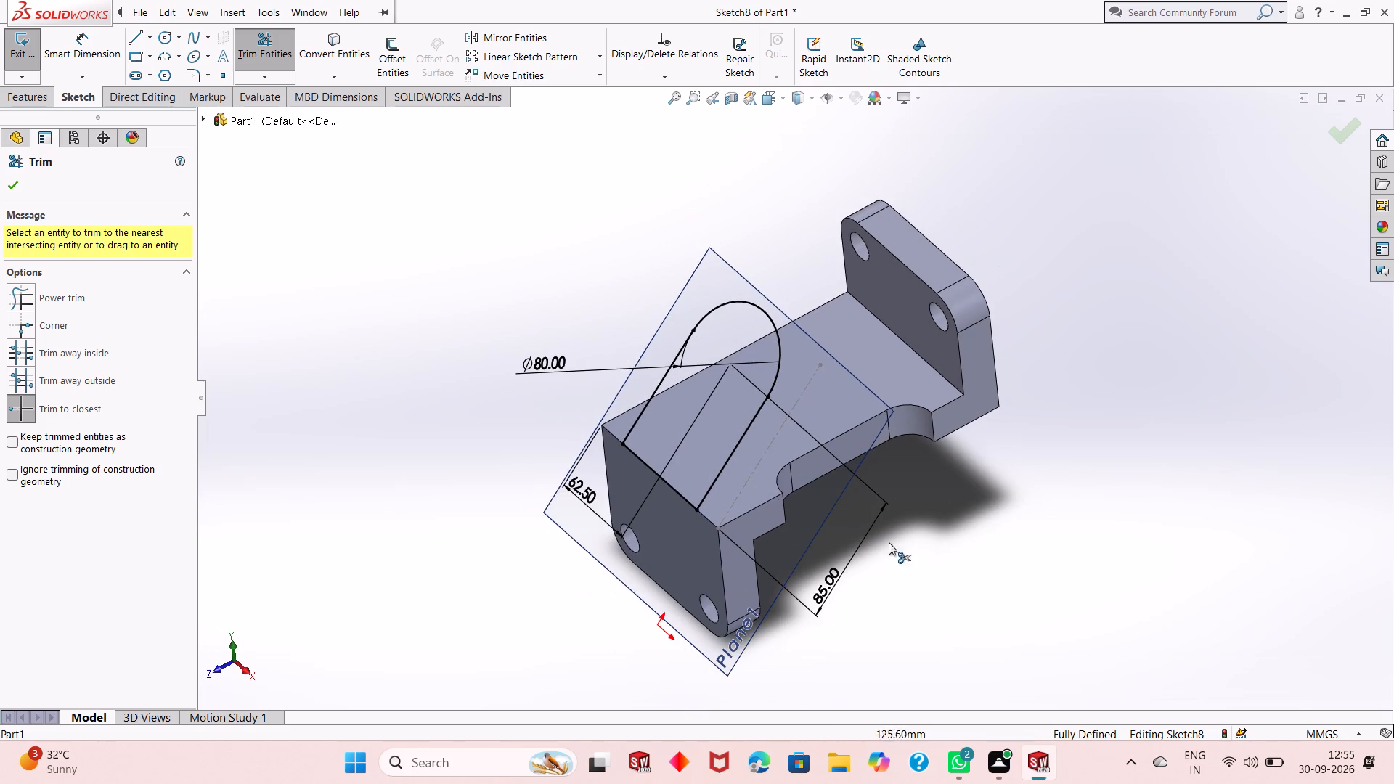
pyautogui.moveTo(1038, 594); pyautogui.dragTo(1046, 501, button='middle')
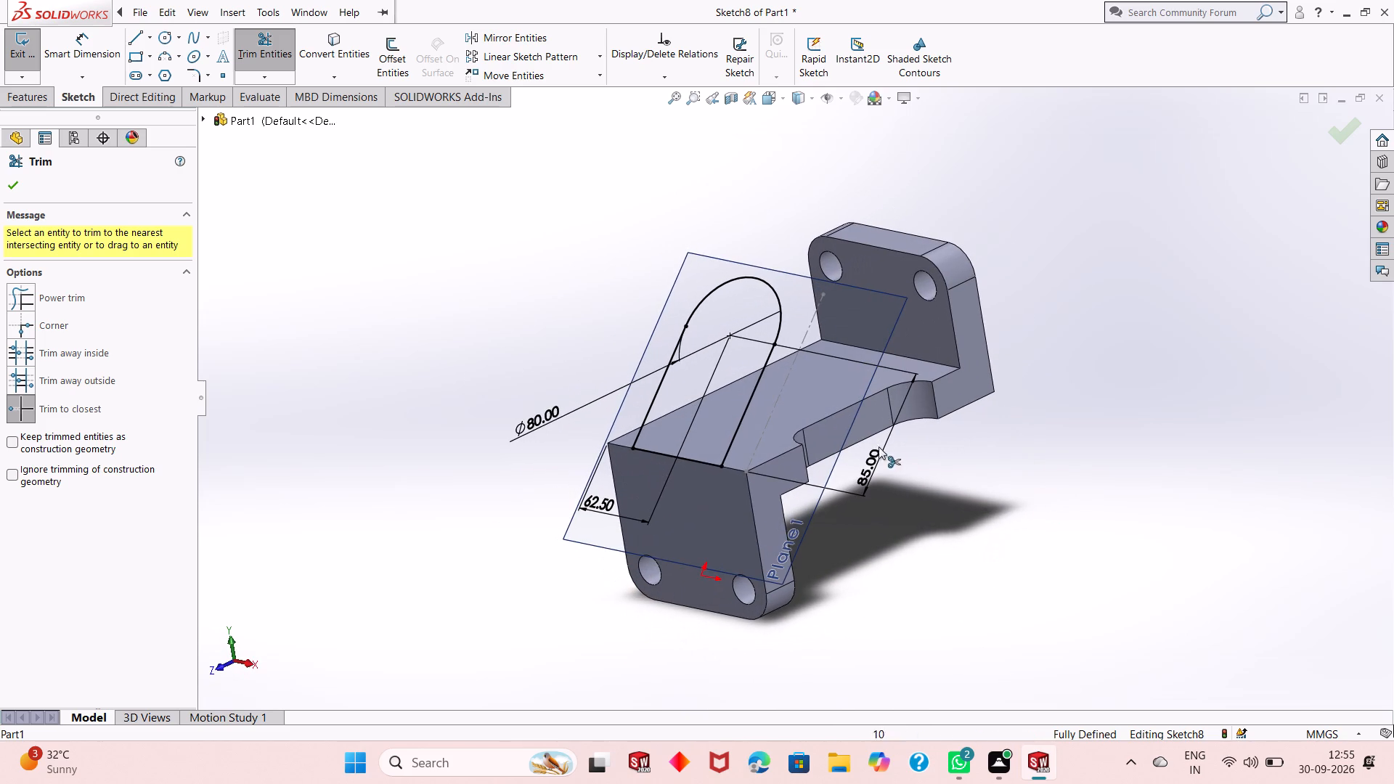
pyautogui.scroll(-3, 703, 352)
pyautogui.scroll(2, 742, 427)
pyautogui.scroll(-2, 714, 415)
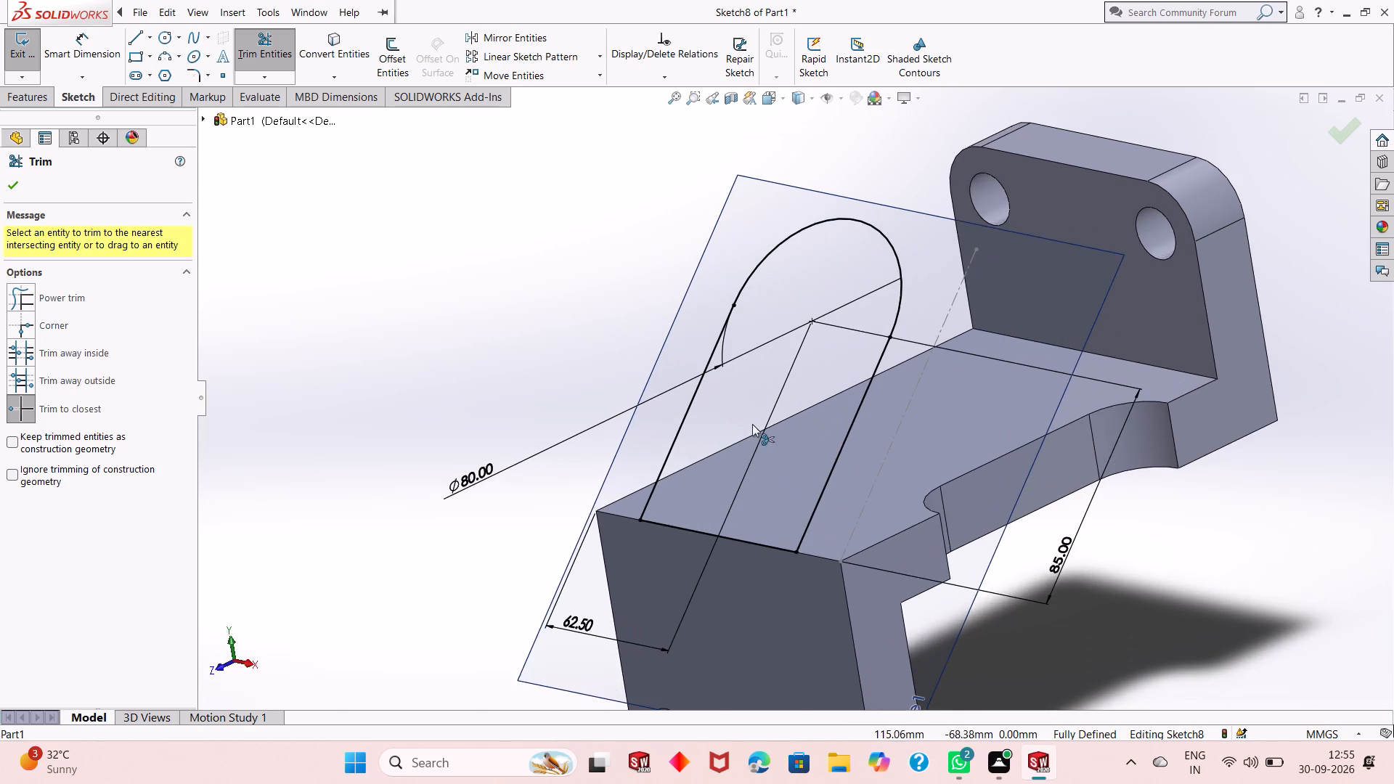
pyautogui.scroll(-1, 735, 412)
pyautogui.scroll(1, 788, 445)
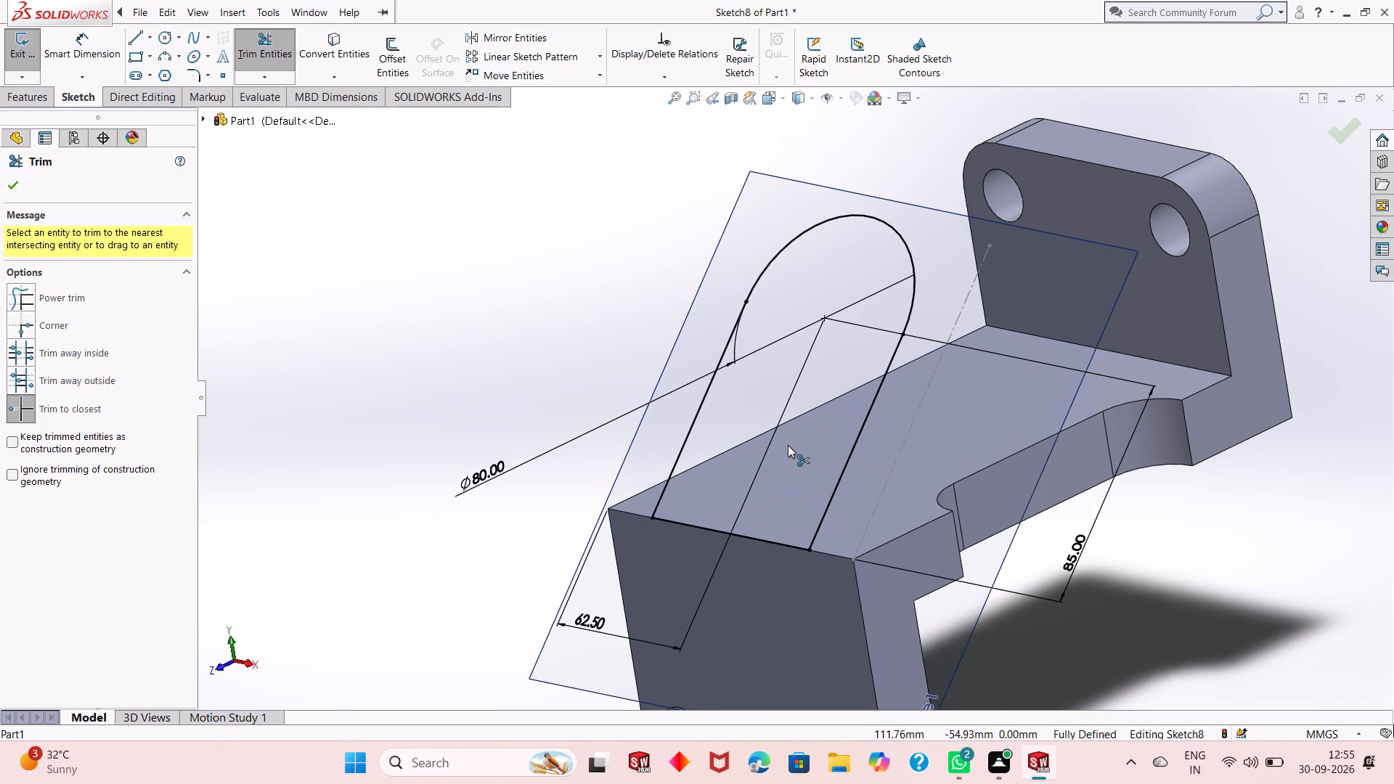
pyautogui.scroll(1, 788, 445)
pyautogui.moveTo(1112, 533); pyautogui.dragTo(1093, 552, button='middle')
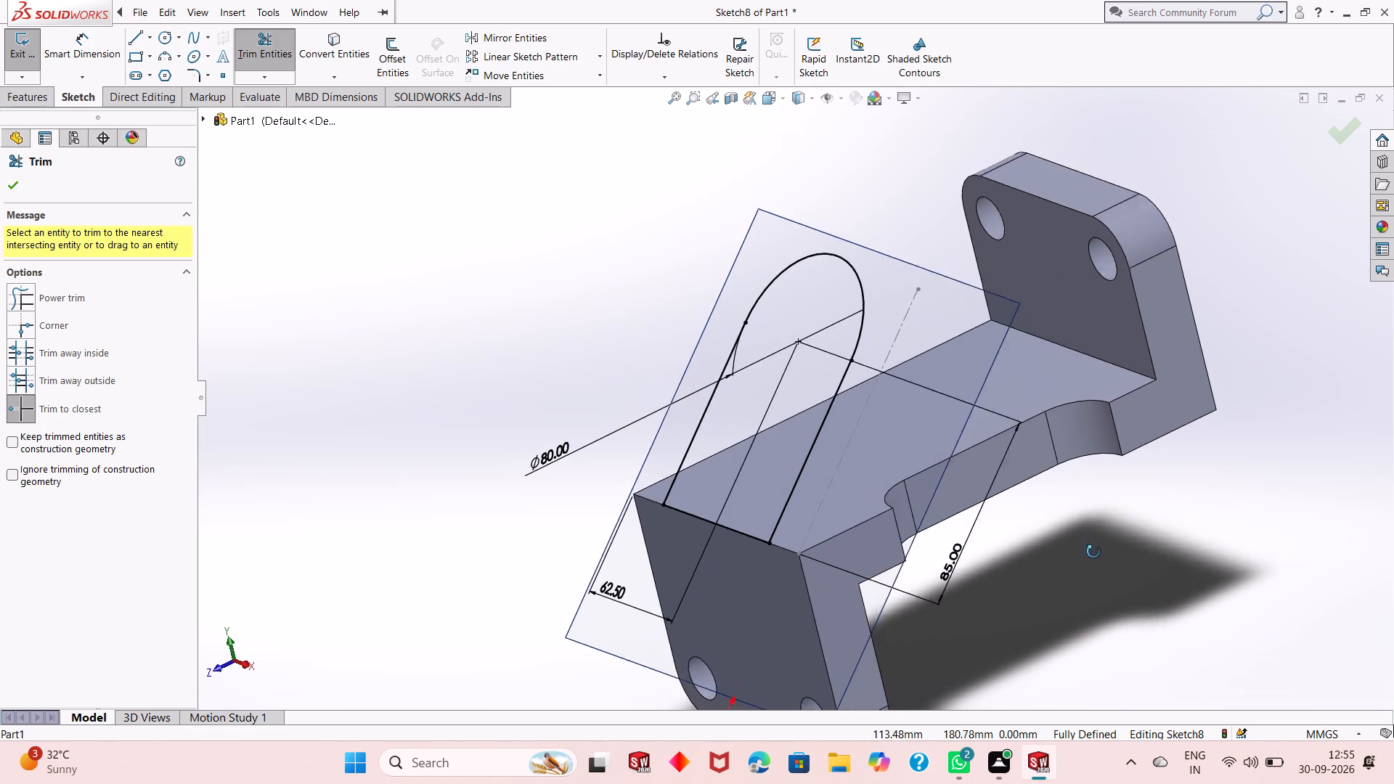
pyautogui.moveTo(1093, 552); pyautogui.dragTo(1030, 569, button='middle')
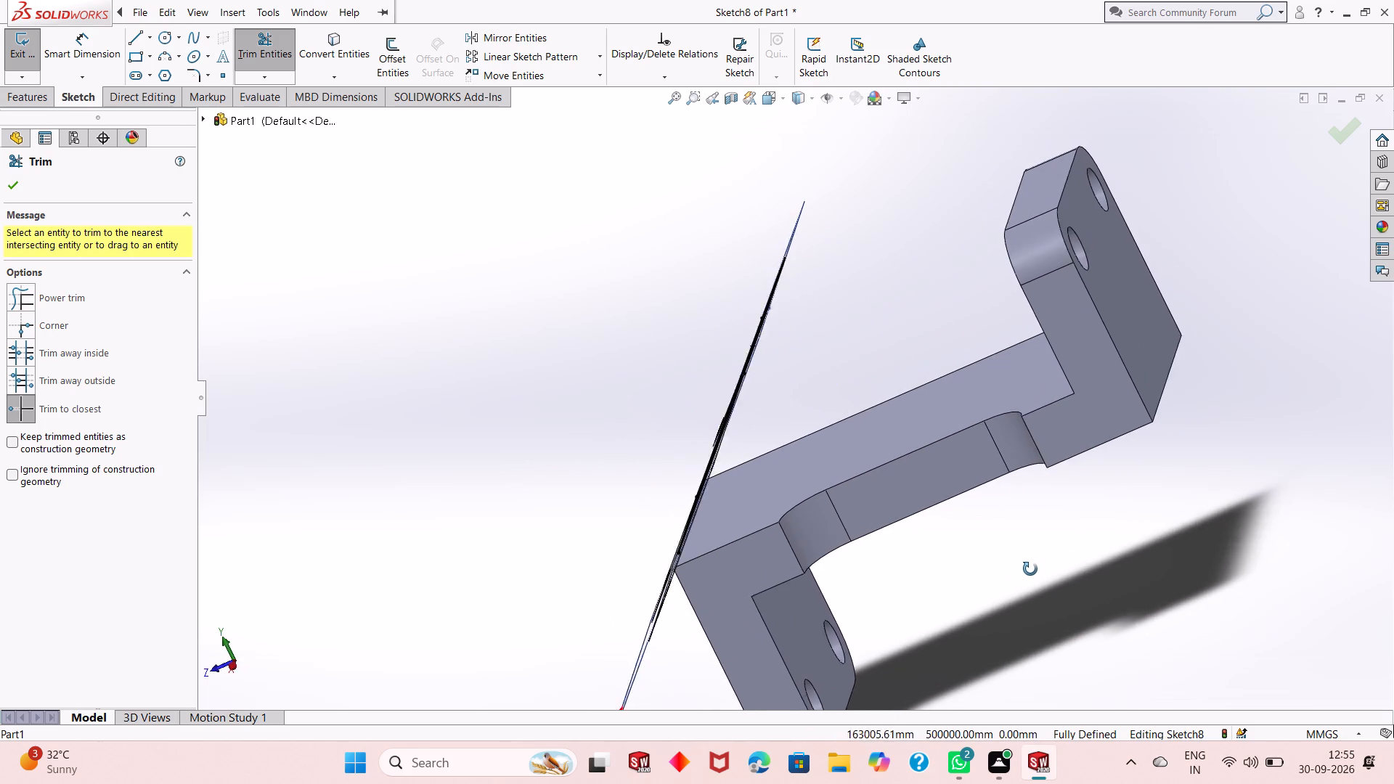
pyautogui.moveTo(1030, 569); pyautogui.dragTo(1141, 537, button='middle')
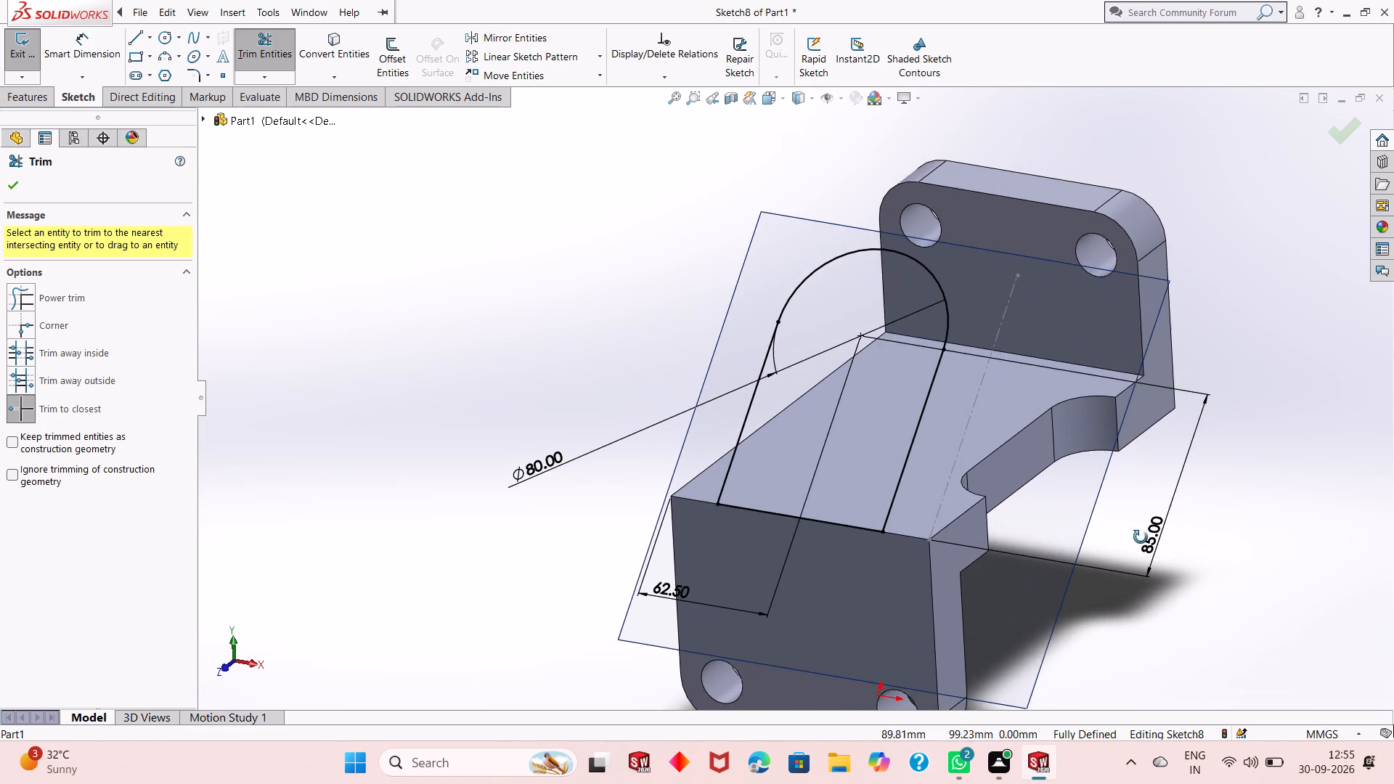
pyautogui.moveTo(1141, 537); pyautogui.dragTo(1148, 573, button='middle')
pyautogui.scroll(1, 832, 592)
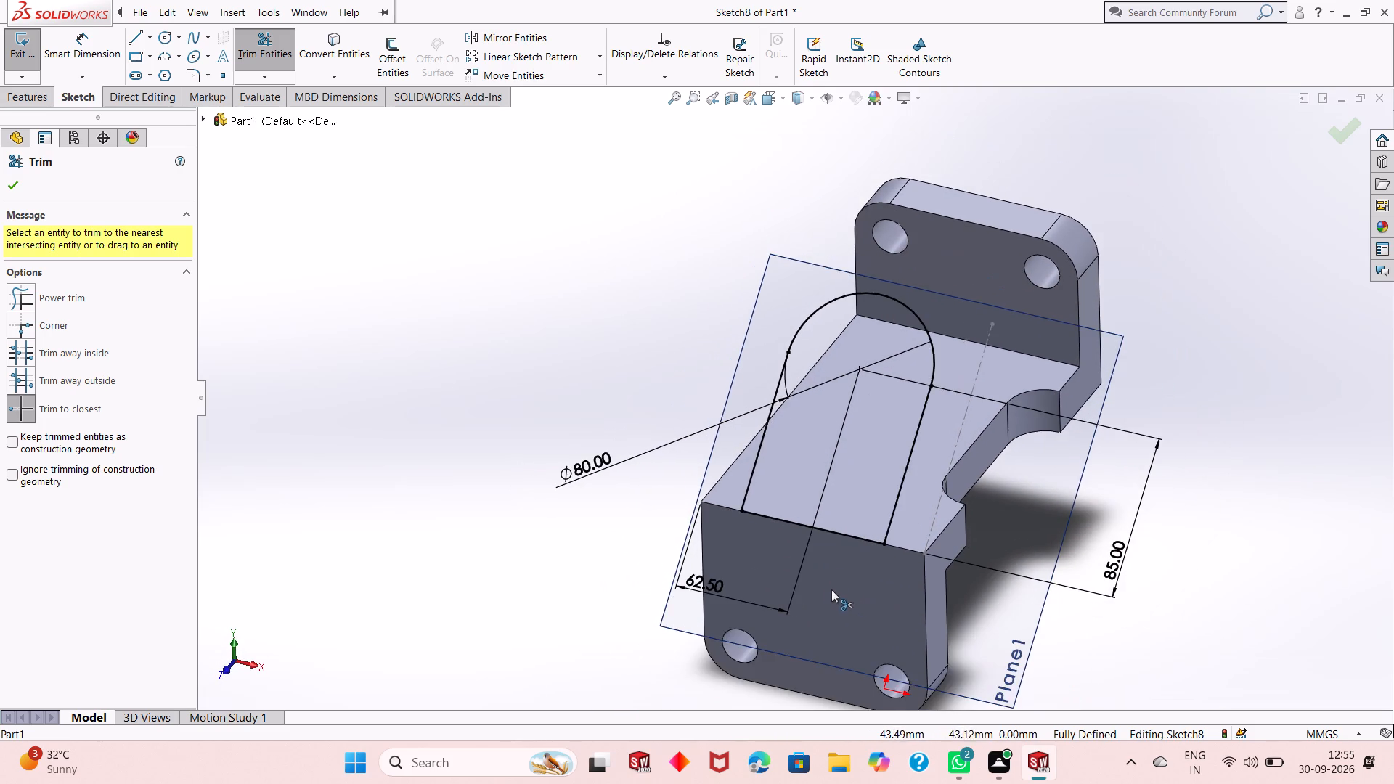
pyautogui.moveTo(831, 589); pyautogui.dragTo(869, 534, button='middle')
pyautogui.scroll(1, 869, 534)
pyautogui.scroll(-4, 881, 496)
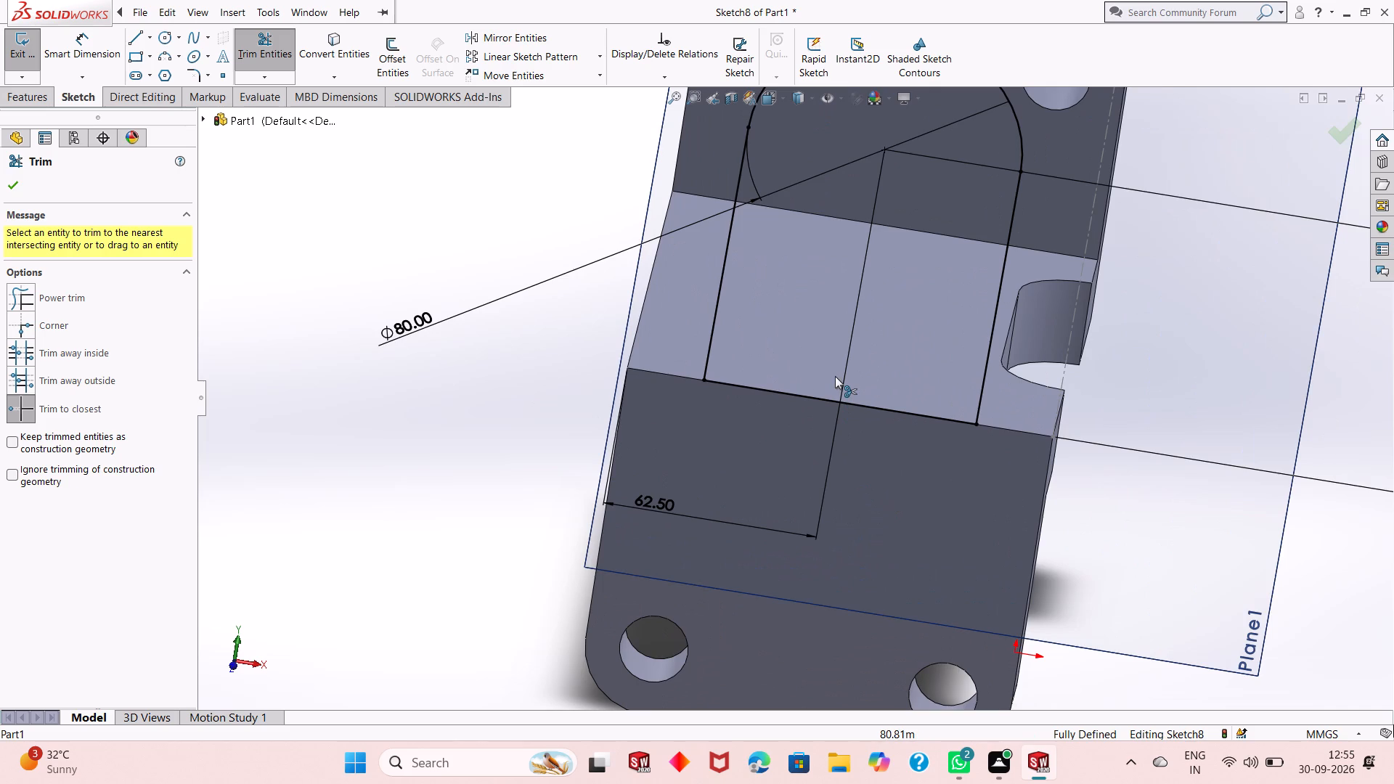
pyautogui.scroll(-1, 835, 376)
pyautogui.scroll(1, 852, 446)
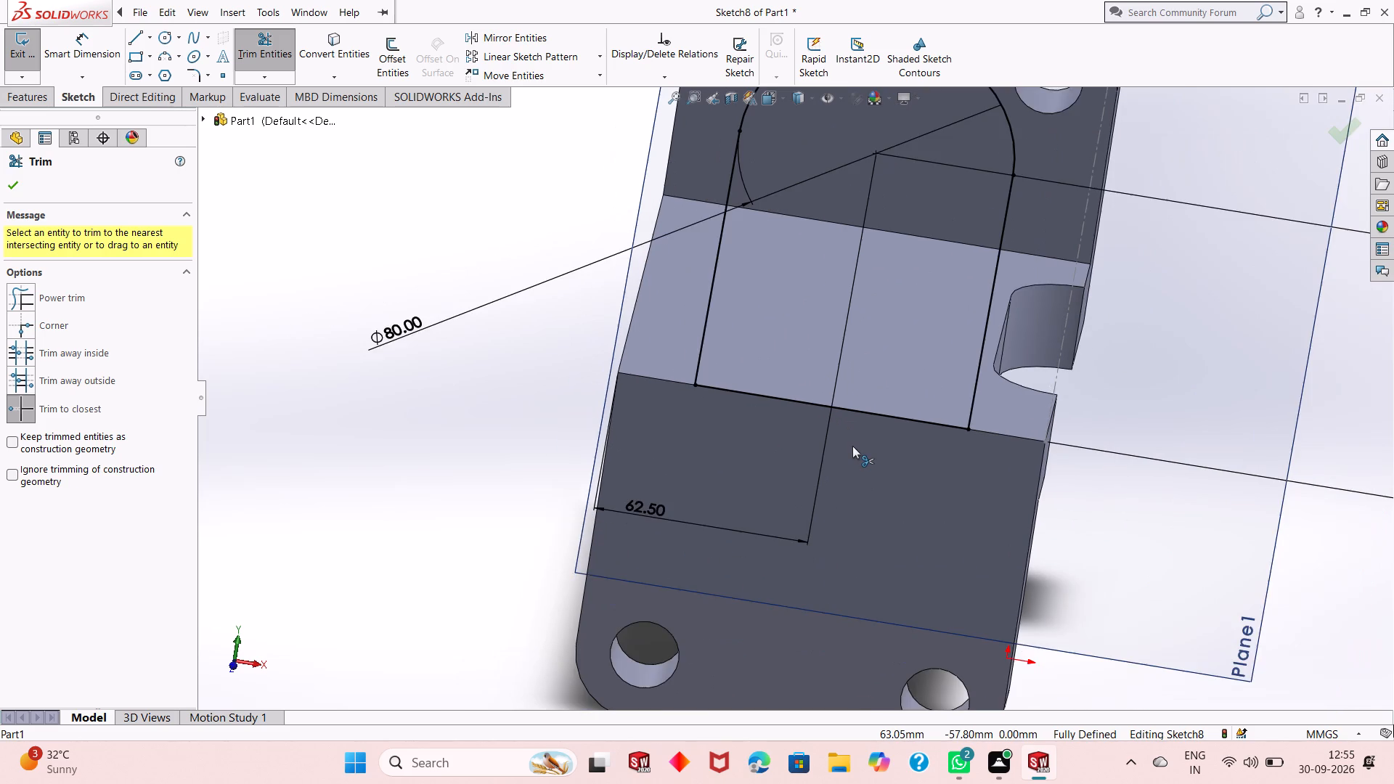
pyautogui.scroll(5, 852, 446)
pyautogui.scroll(-3, 836, 272)
pyautogui.scroll(1, 815, 436)
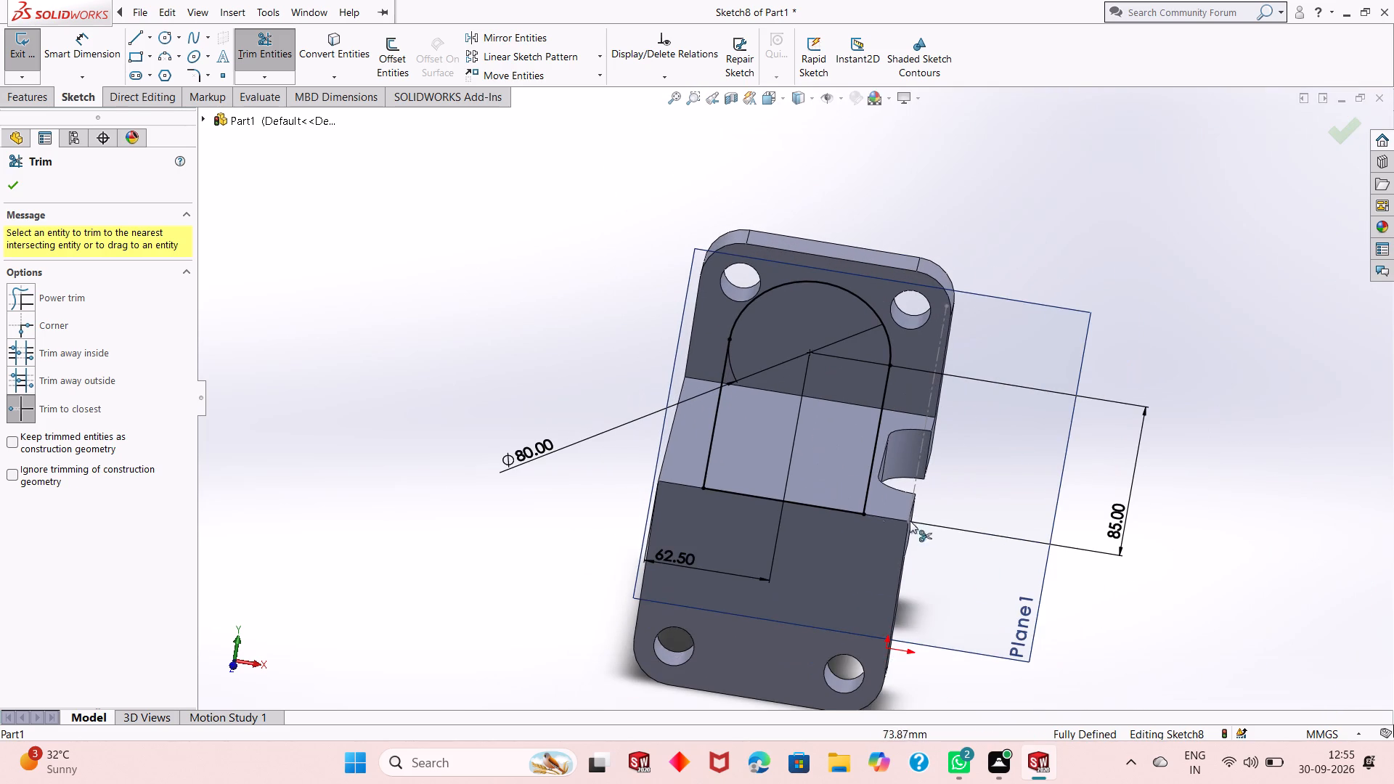
pyautogui.moveTo(1094, 587); pyautogui.dragTo(1041, 544, button='middle')
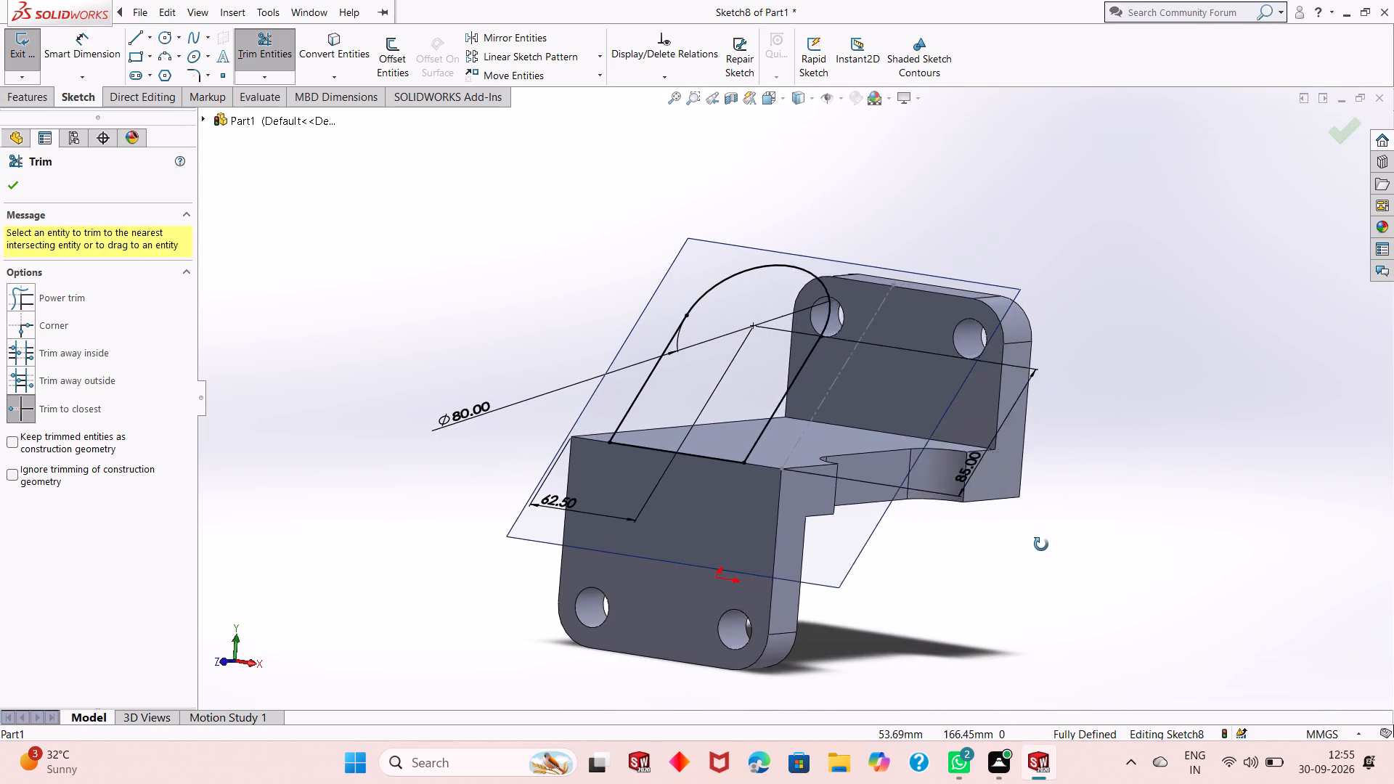
pyautogui.moveTo(1041, 544); pyautogui.dragTo(1027, 604, button='middle')
pyautogui.scroll(1, 789, 554)
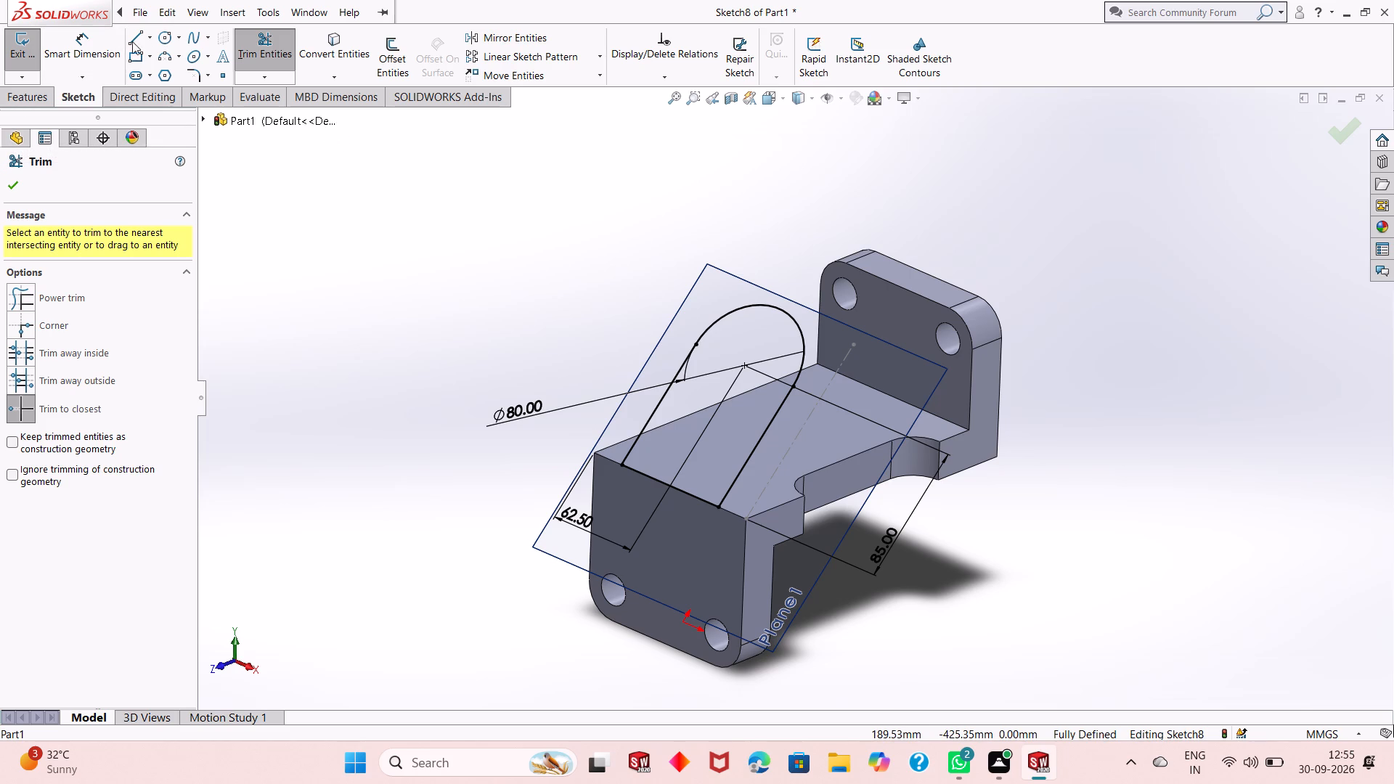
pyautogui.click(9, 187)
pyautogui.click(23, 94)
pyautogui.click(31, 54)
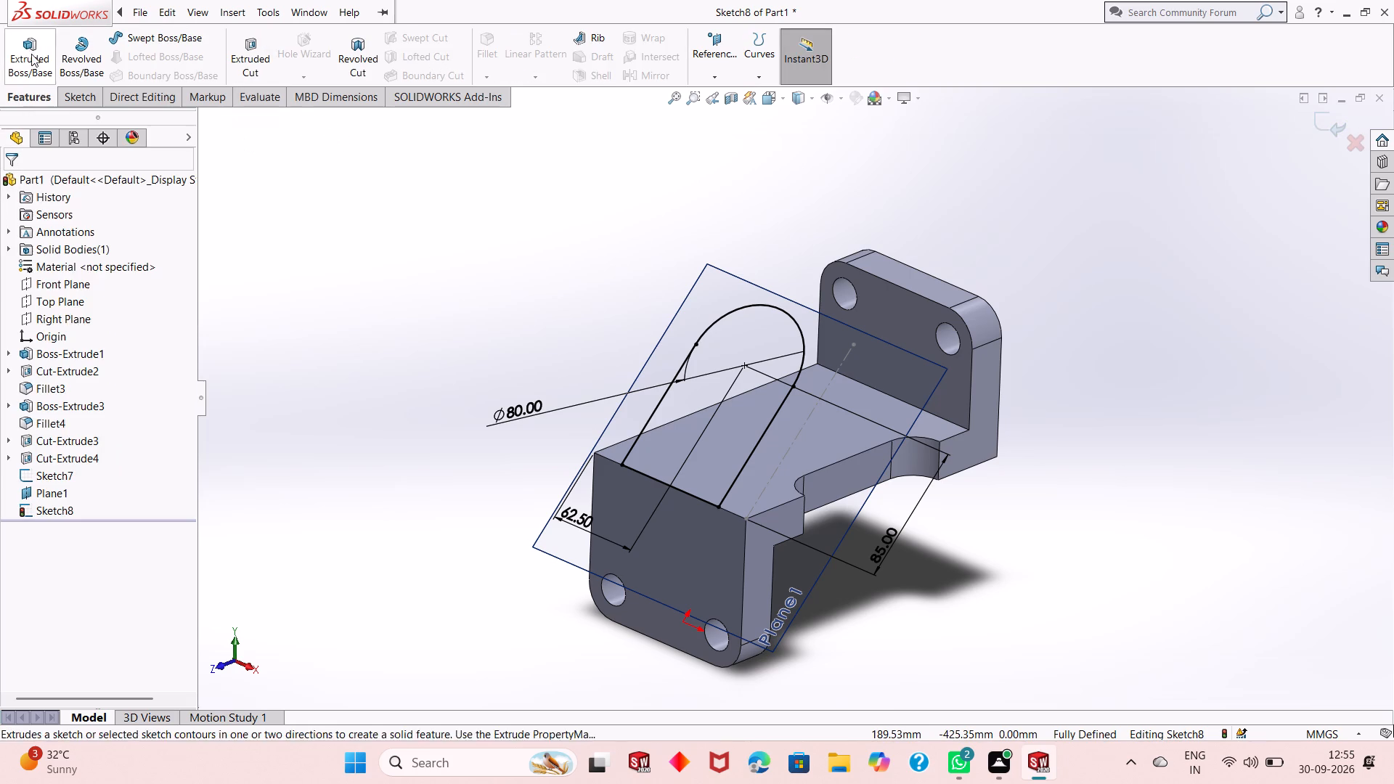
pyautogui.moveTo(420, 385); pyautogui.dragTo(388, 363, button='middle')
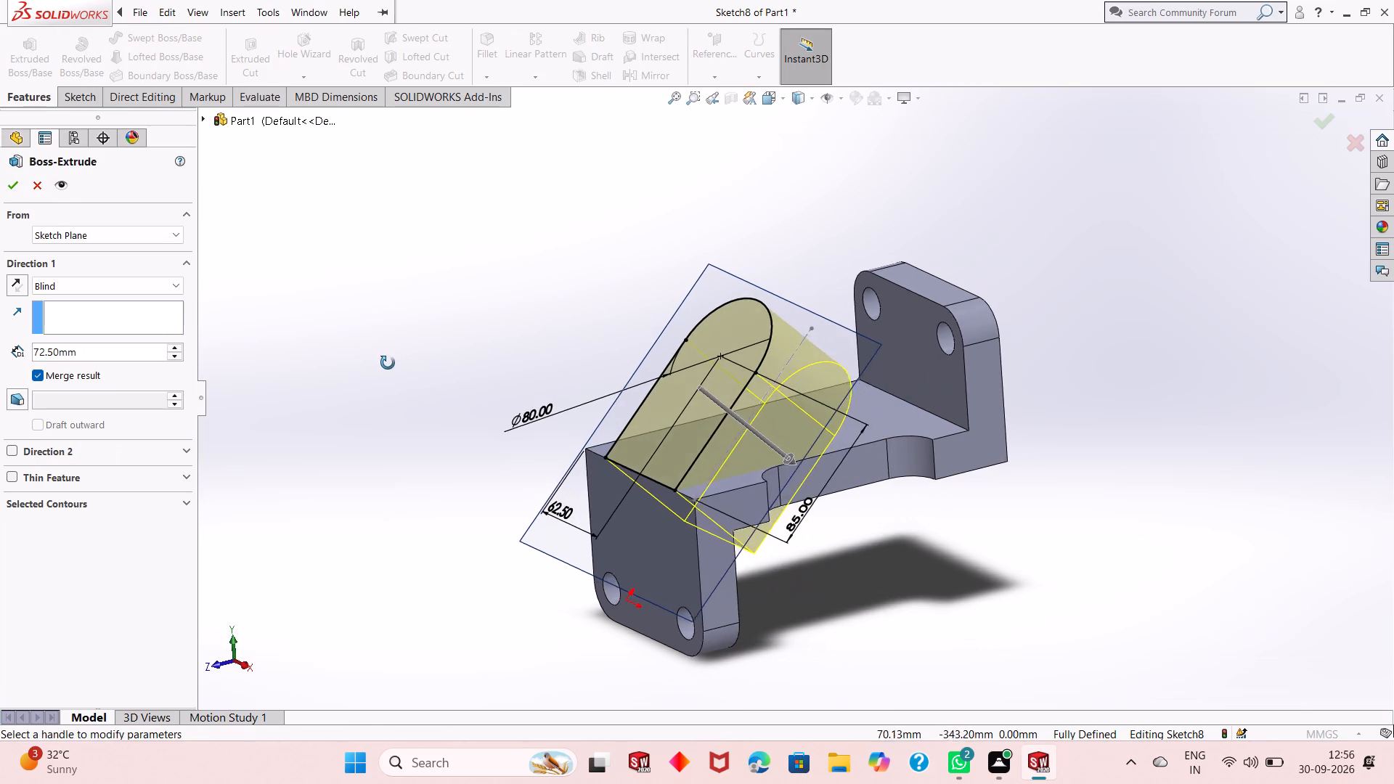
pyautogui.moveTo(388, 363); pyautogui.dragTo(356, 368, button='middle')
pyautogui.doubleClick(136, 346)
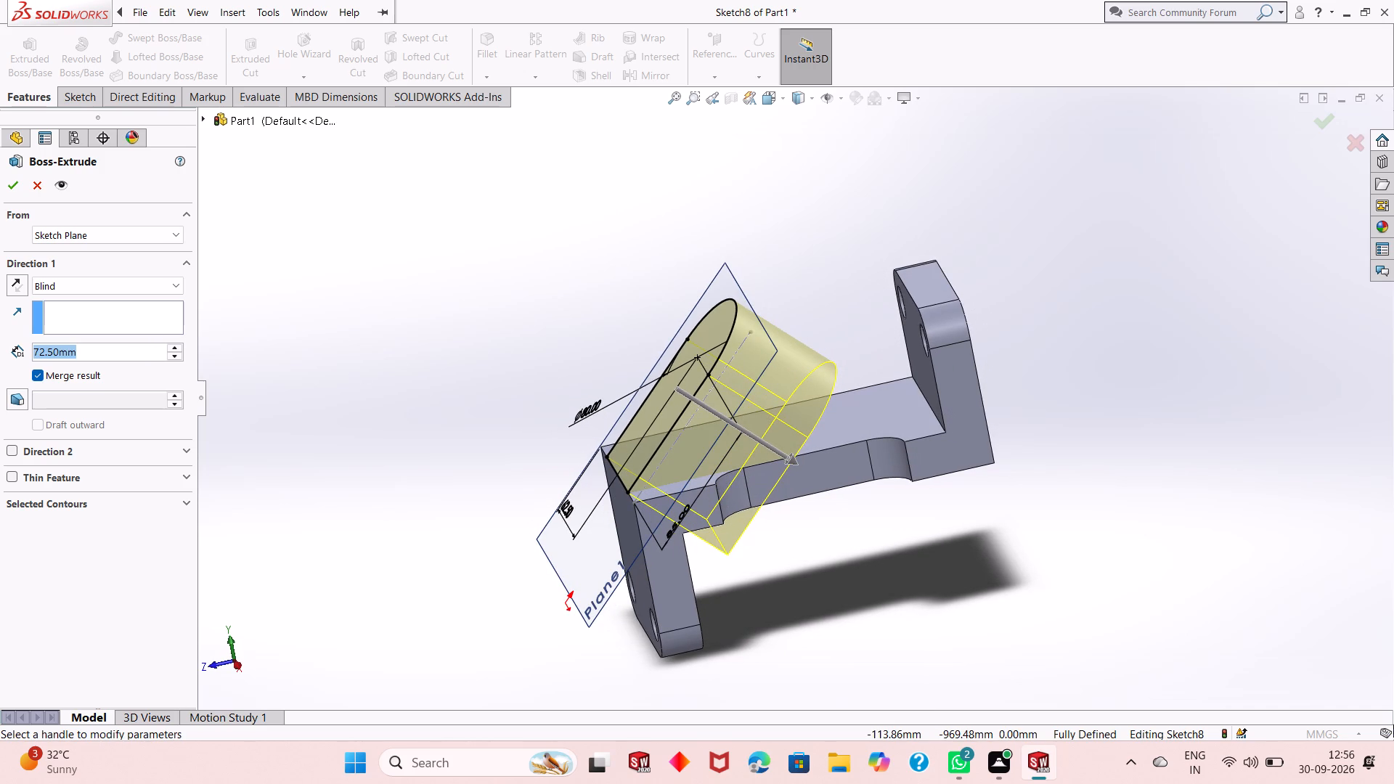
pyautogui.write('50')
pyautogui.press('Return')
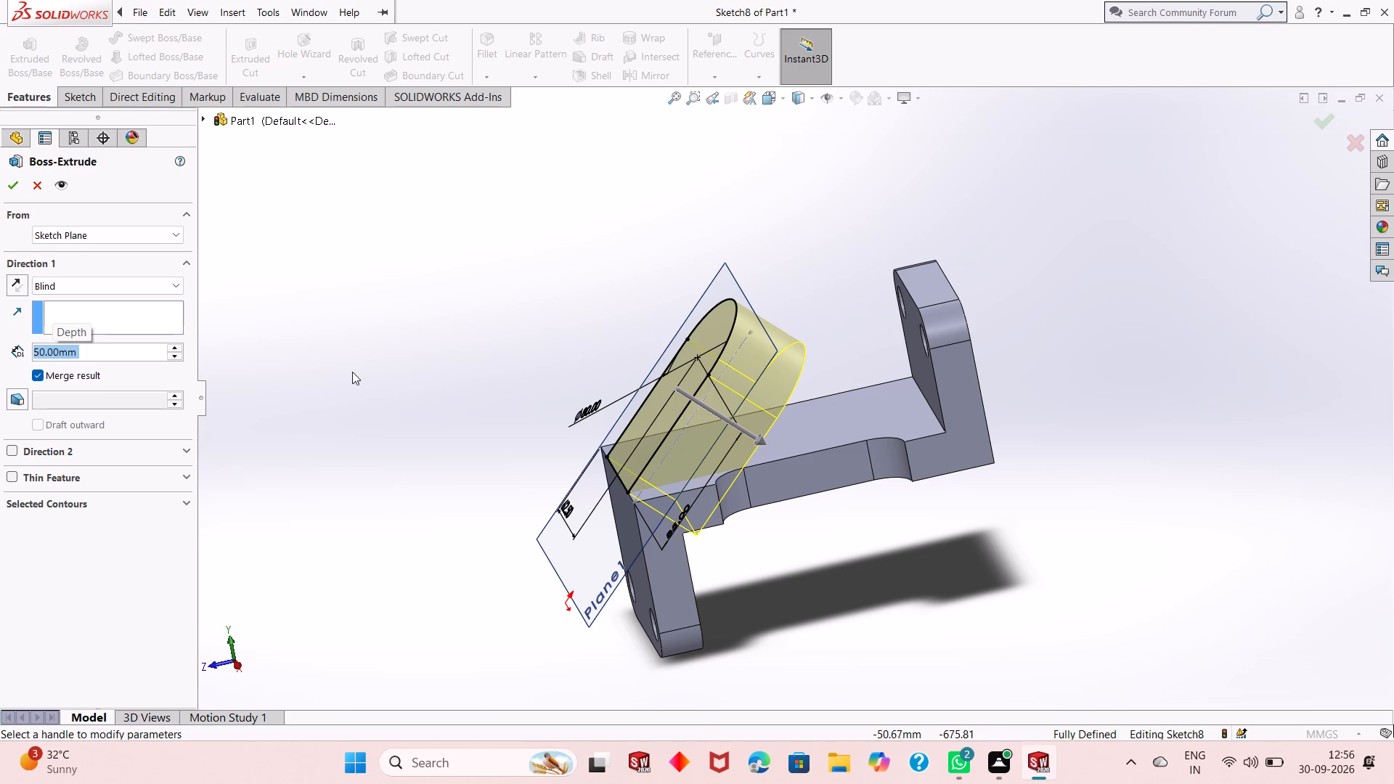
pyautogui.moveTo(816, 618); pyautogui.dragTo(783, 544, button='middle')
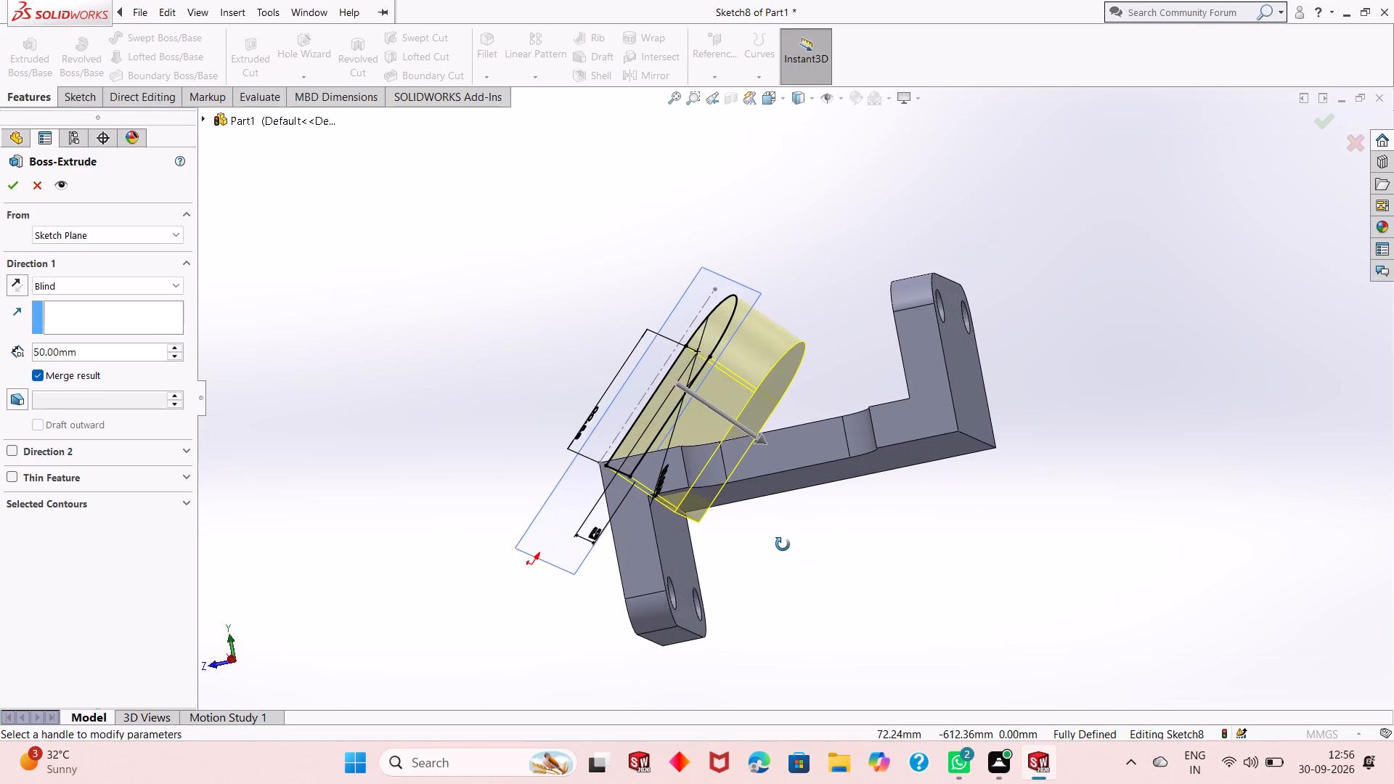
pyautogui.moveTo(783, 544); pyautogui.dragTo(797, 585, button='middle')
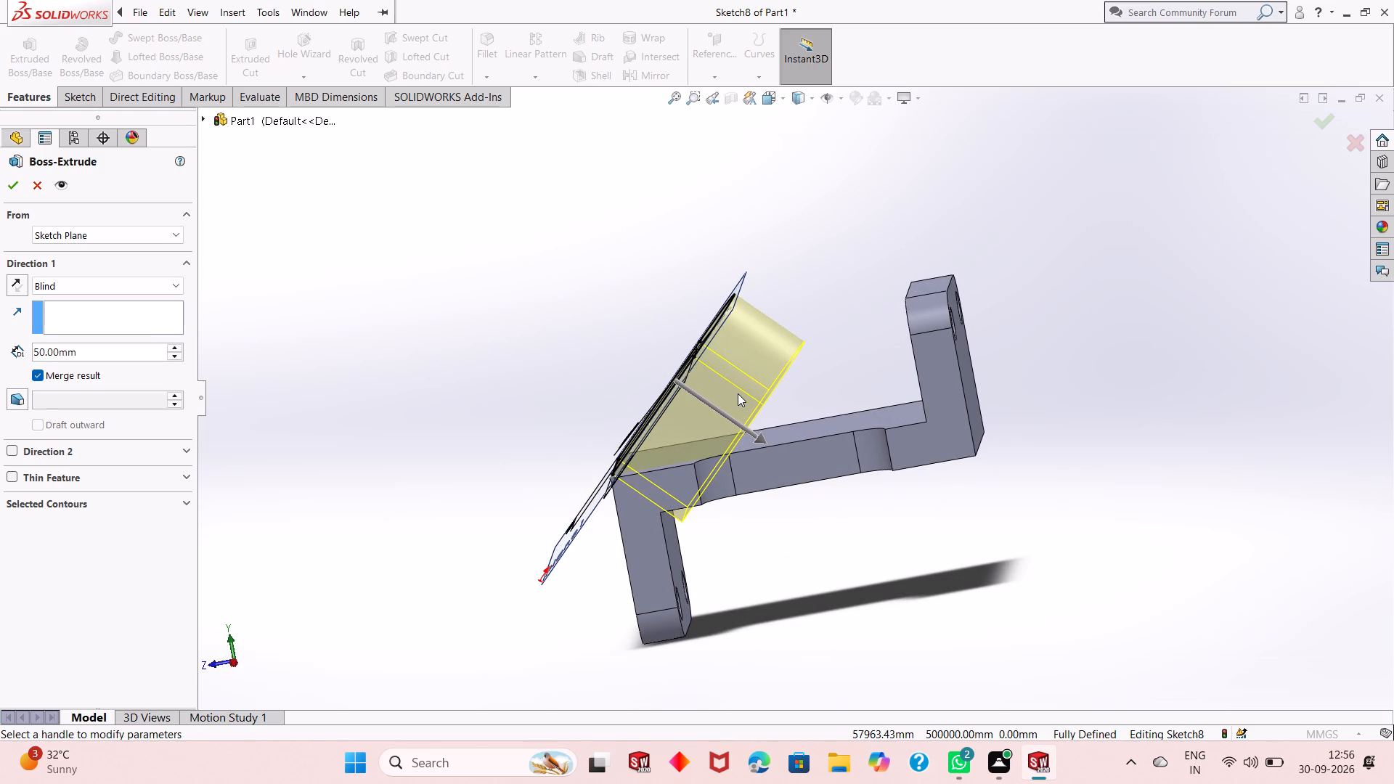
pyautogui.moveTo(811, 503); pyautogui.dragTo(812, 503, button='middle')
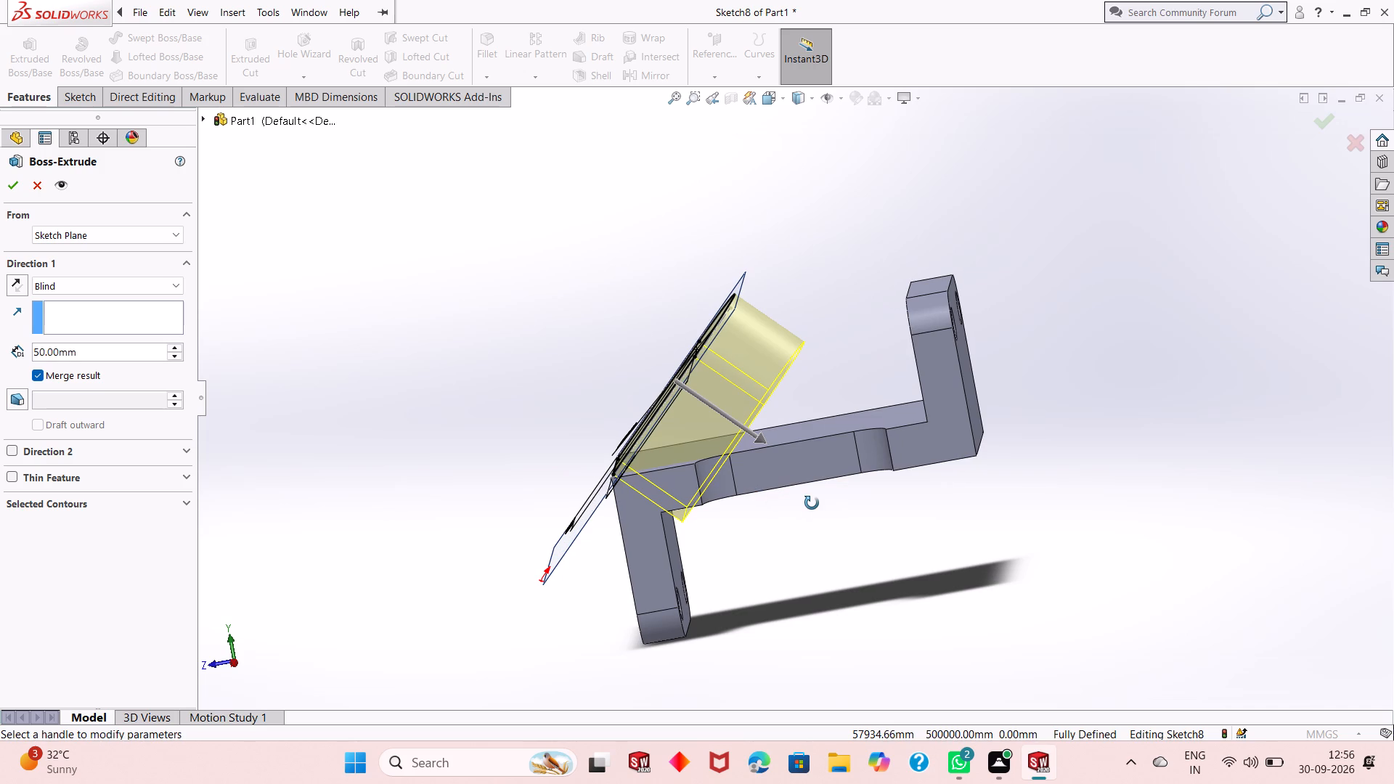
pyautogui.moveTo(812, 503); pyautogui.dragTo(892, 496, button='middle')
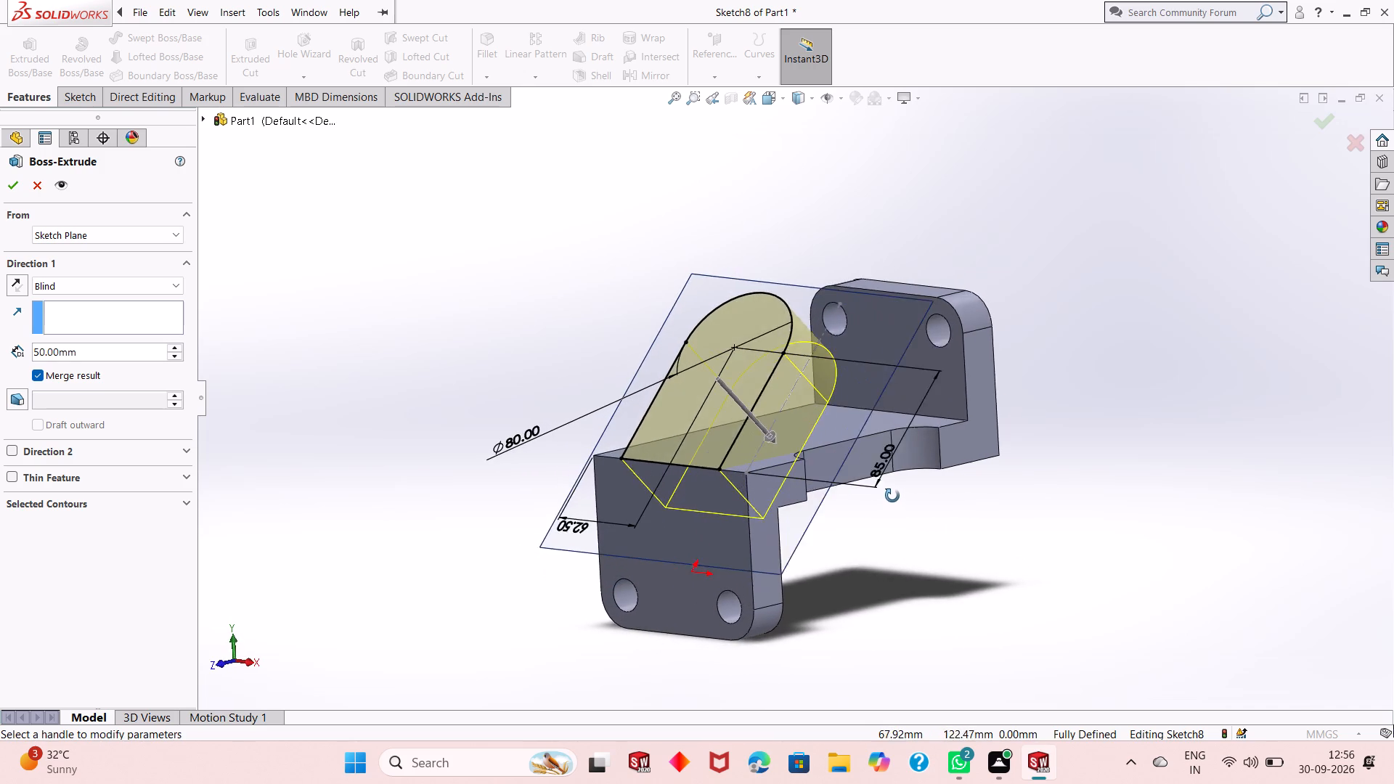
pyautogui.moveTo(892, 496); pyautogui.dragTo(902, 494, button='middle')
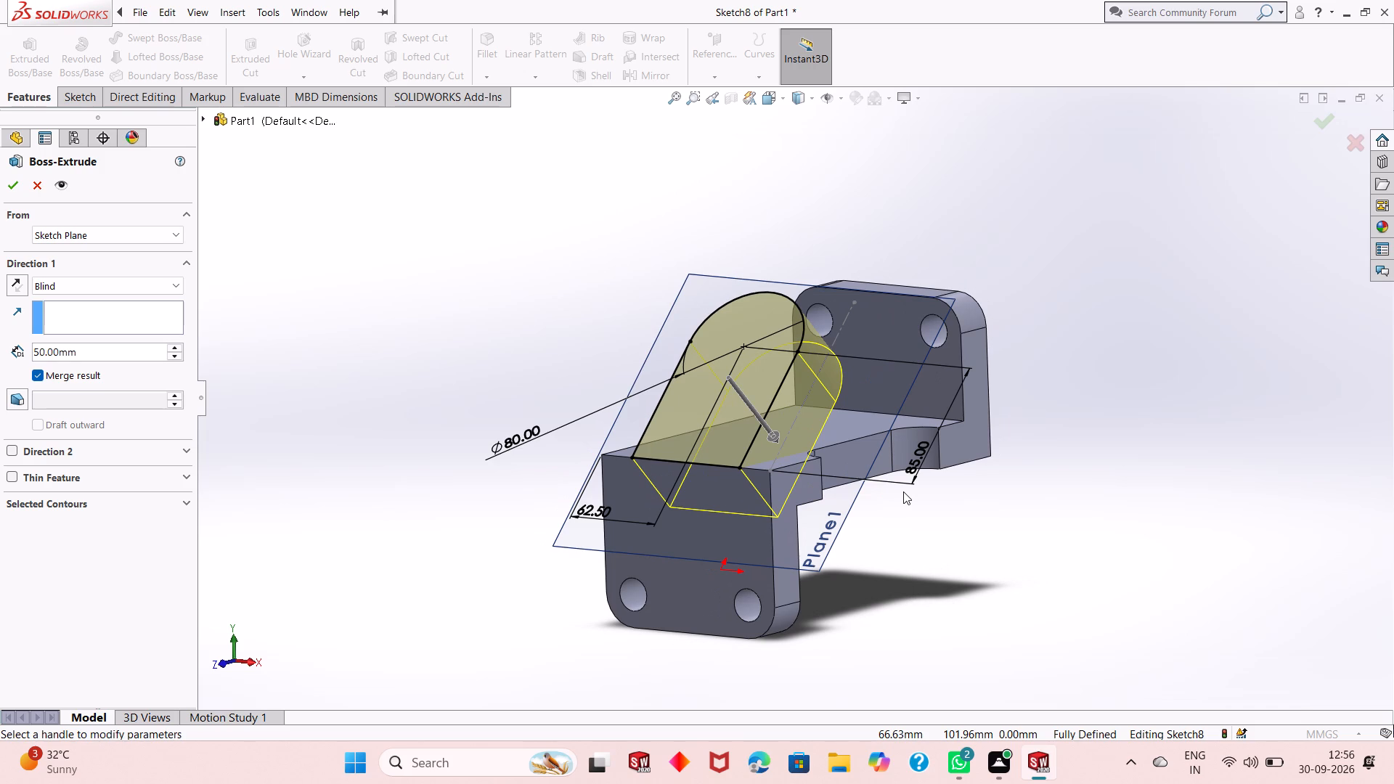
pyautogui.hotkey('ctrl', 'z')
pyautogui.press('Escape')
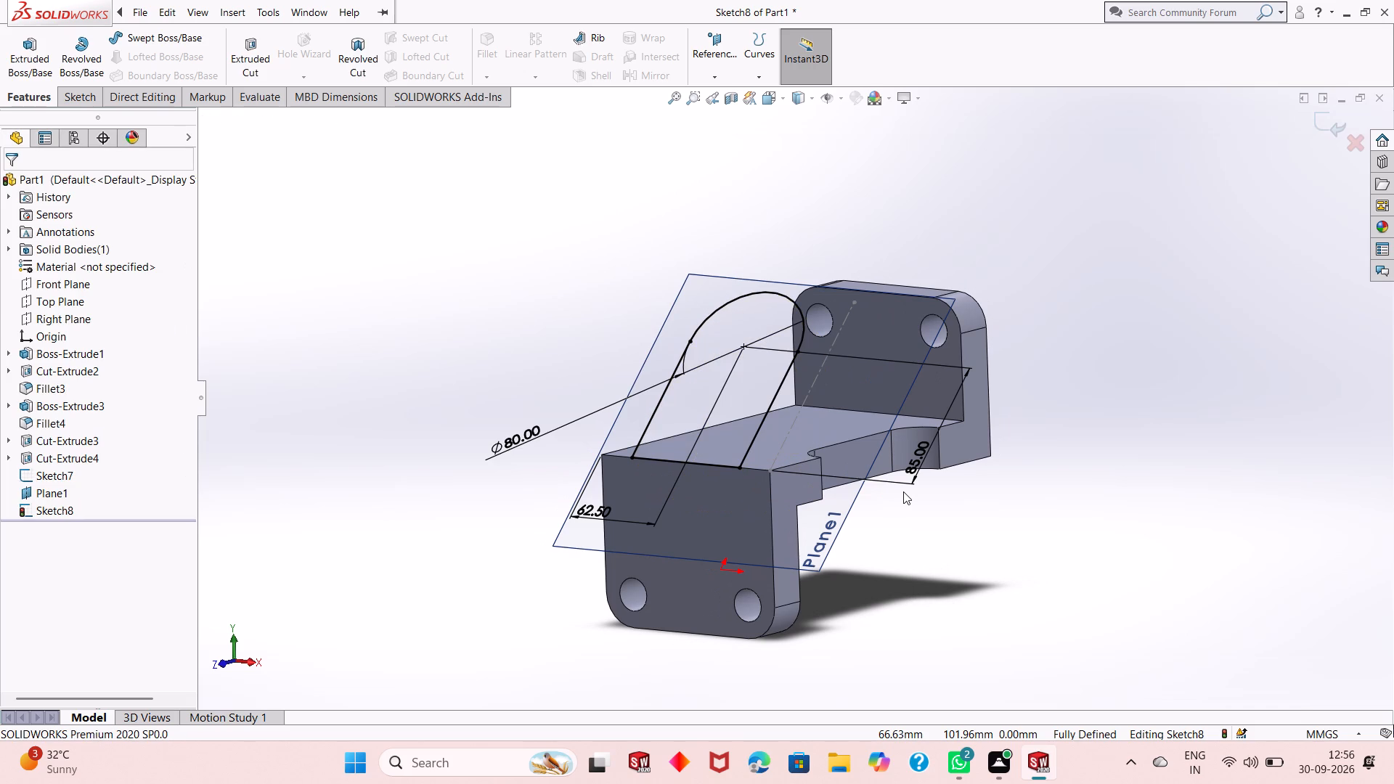
# Undo the trim of the circle's inner arc in the inclined plane's sketch.
pyautogui.hotkey('ctrl', 'z')
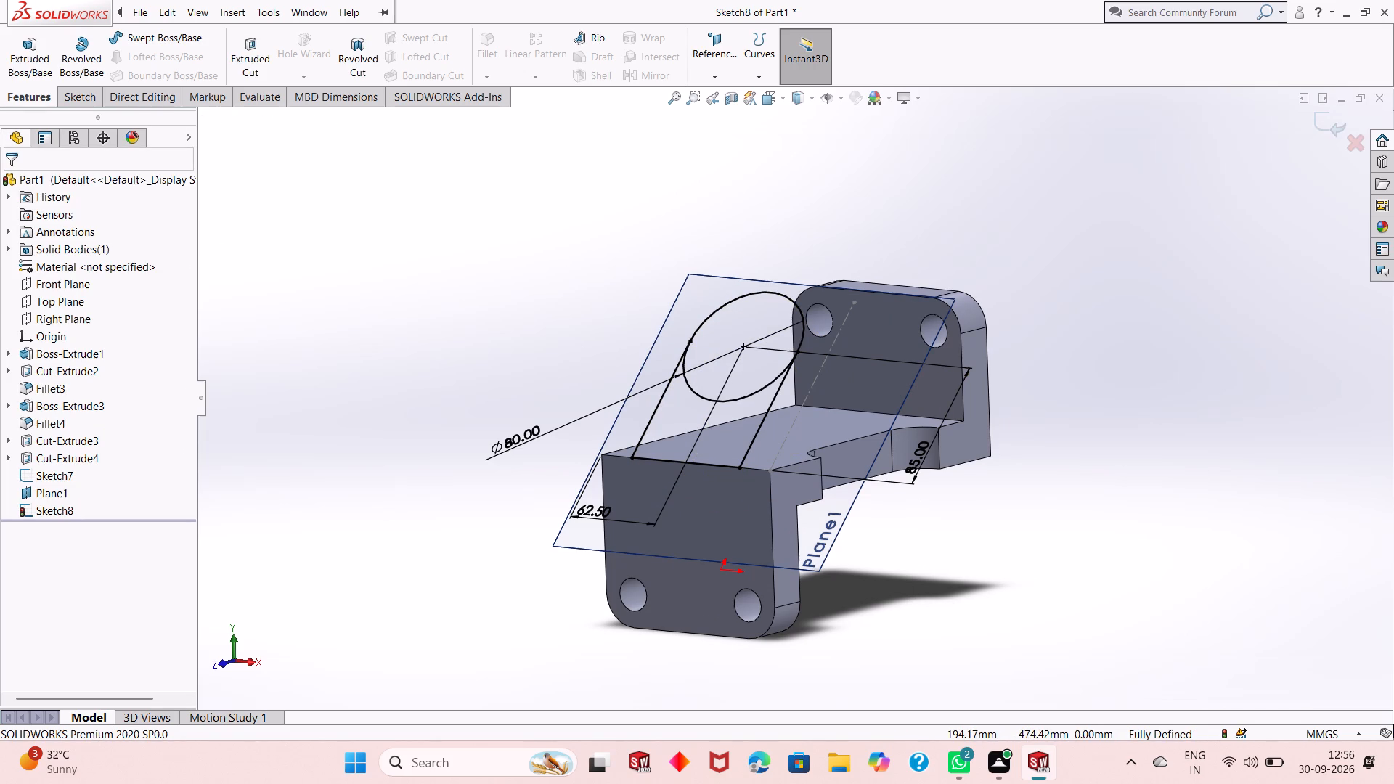
# Set up a blind boss extrusion of only the 80 mm circle region, 100 mm deep toward the bracket body.
pyautogui.click(35, 64)
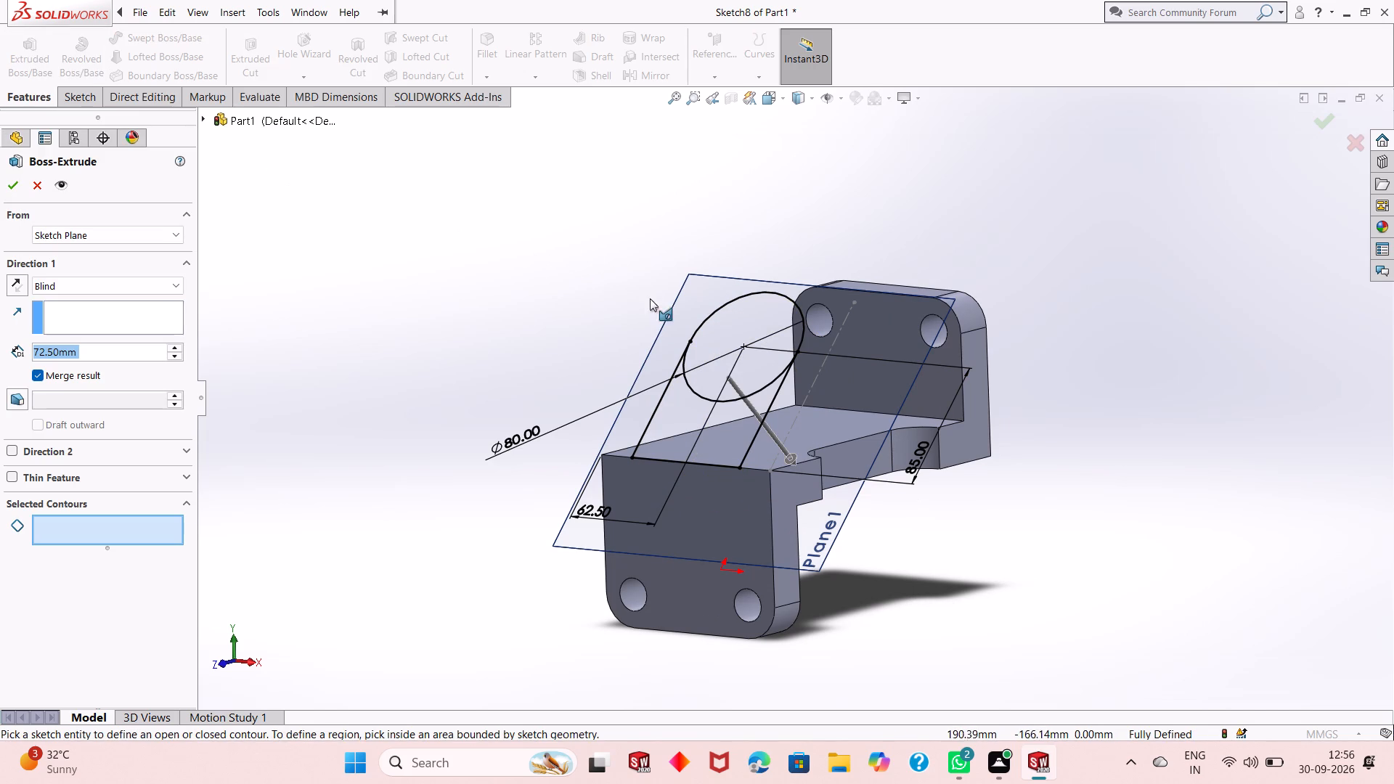
pyautogui.click(742, 322)
pyautogui.moveTo(908, 497); pyautogui.dragTo(908, 497, button='middle')
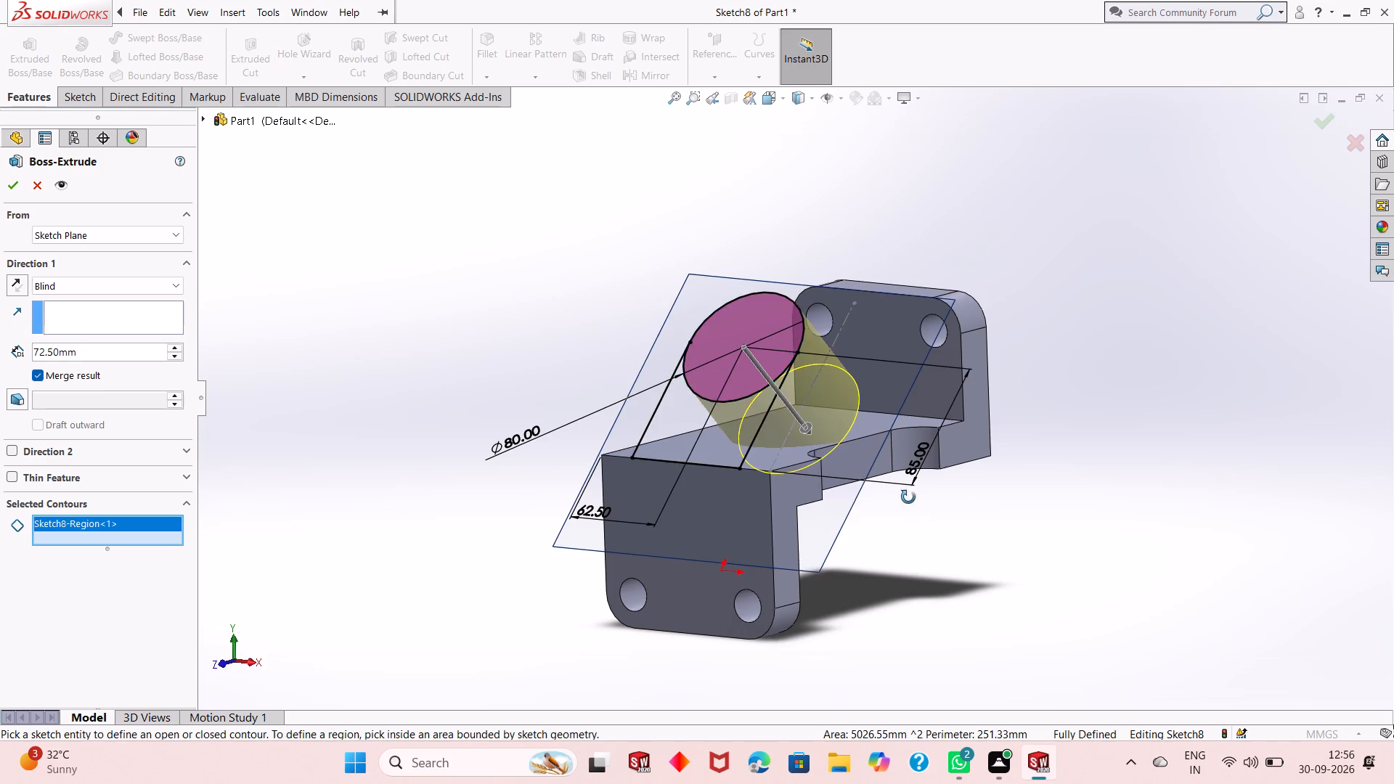
pyautogui.moveTo(908, 497); pyautogui.dragTo(844, 499, button='middle')
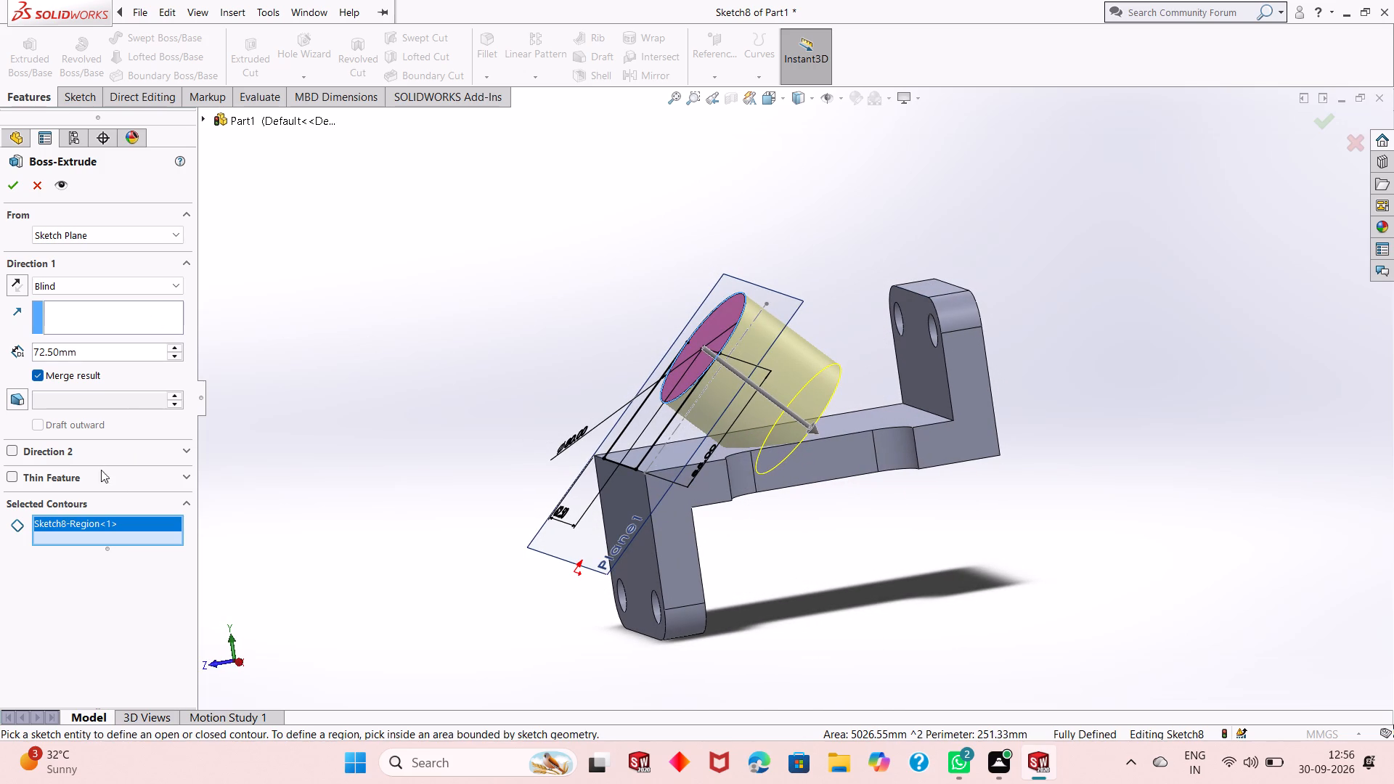
pyautogui.doubleClick(96, 348)
pyautogui.write('100')
pyautogui.press('Return')
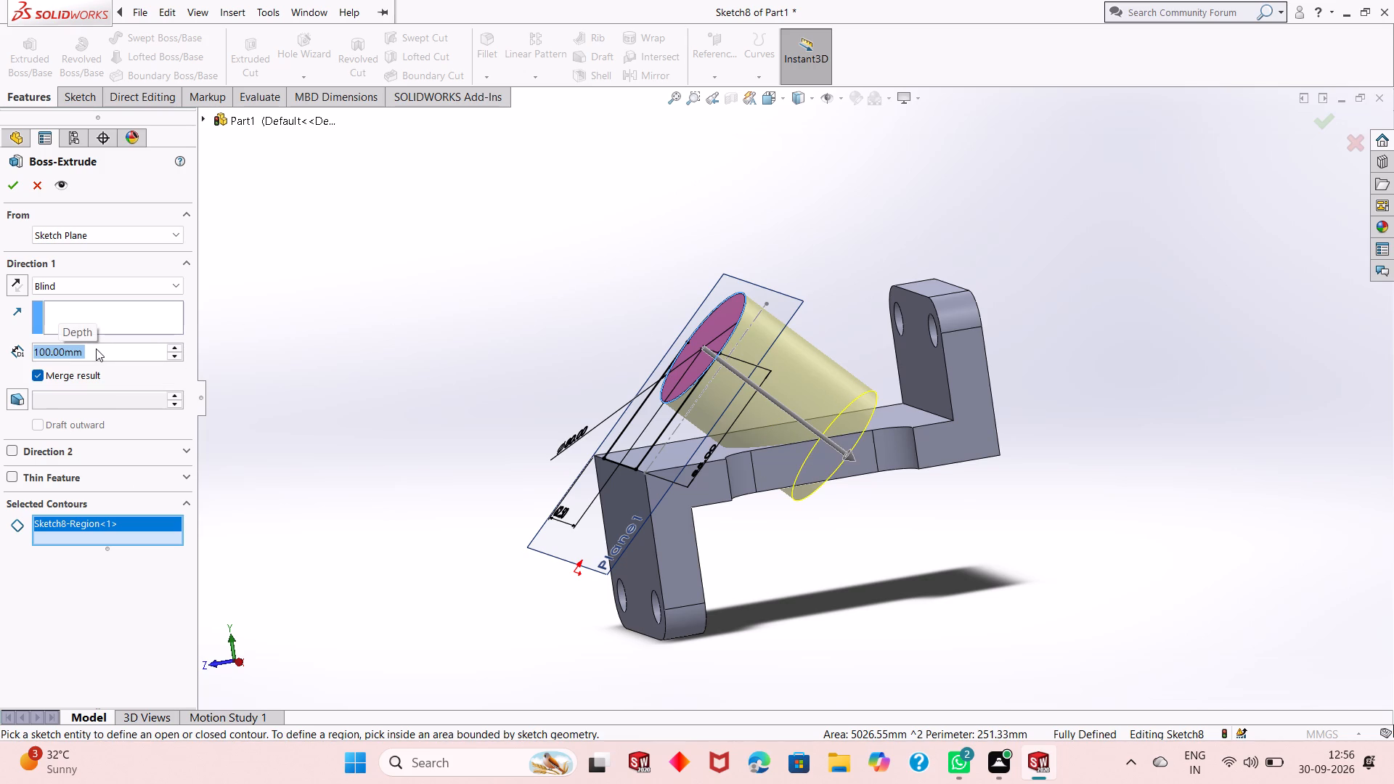
# Examine from several angles how far the inclined cylinder preview reaches through the bracket body.
pyautogui.moveTo(871, 556); pyautogui.dragTo(871, 583, button='middle')
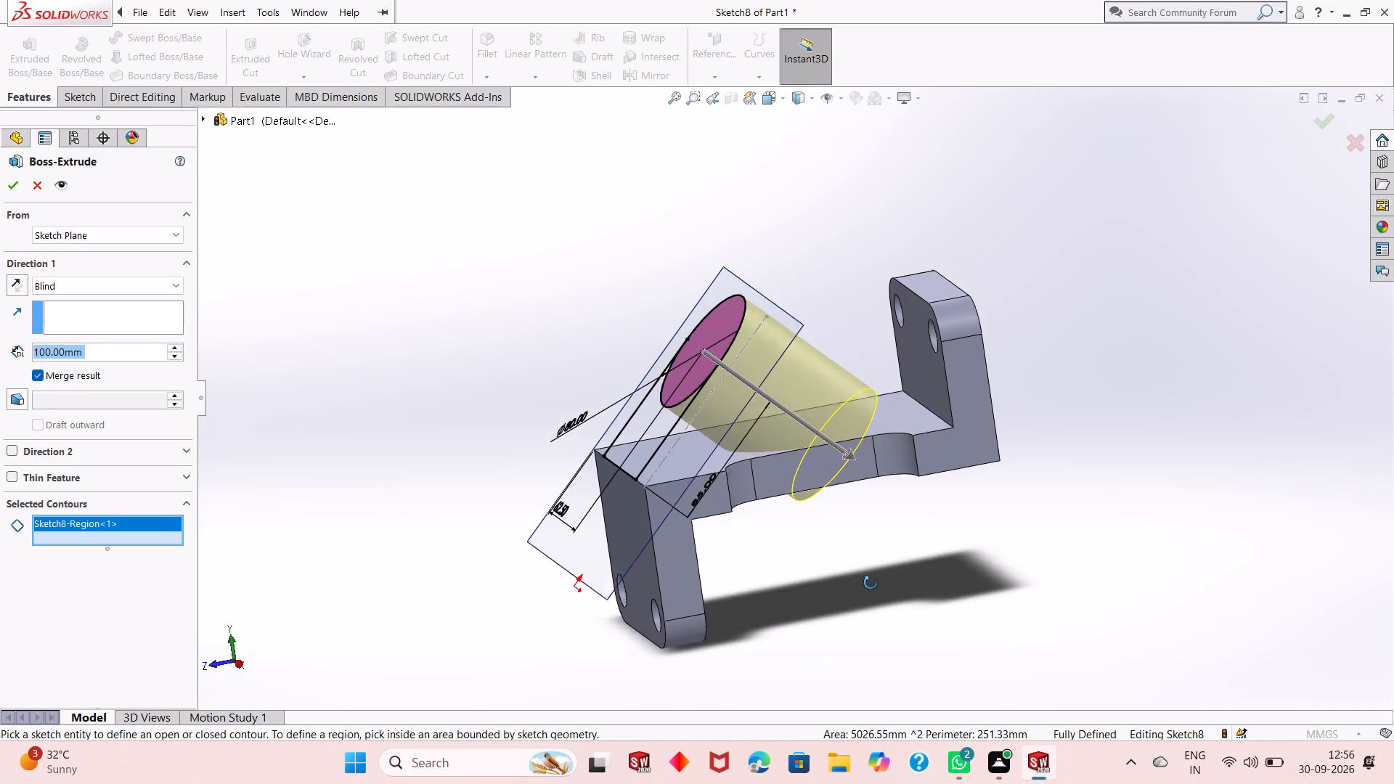
pyautogui.moveTo(871, 583); pyautogui.dragTo(866, 609, button='middle')
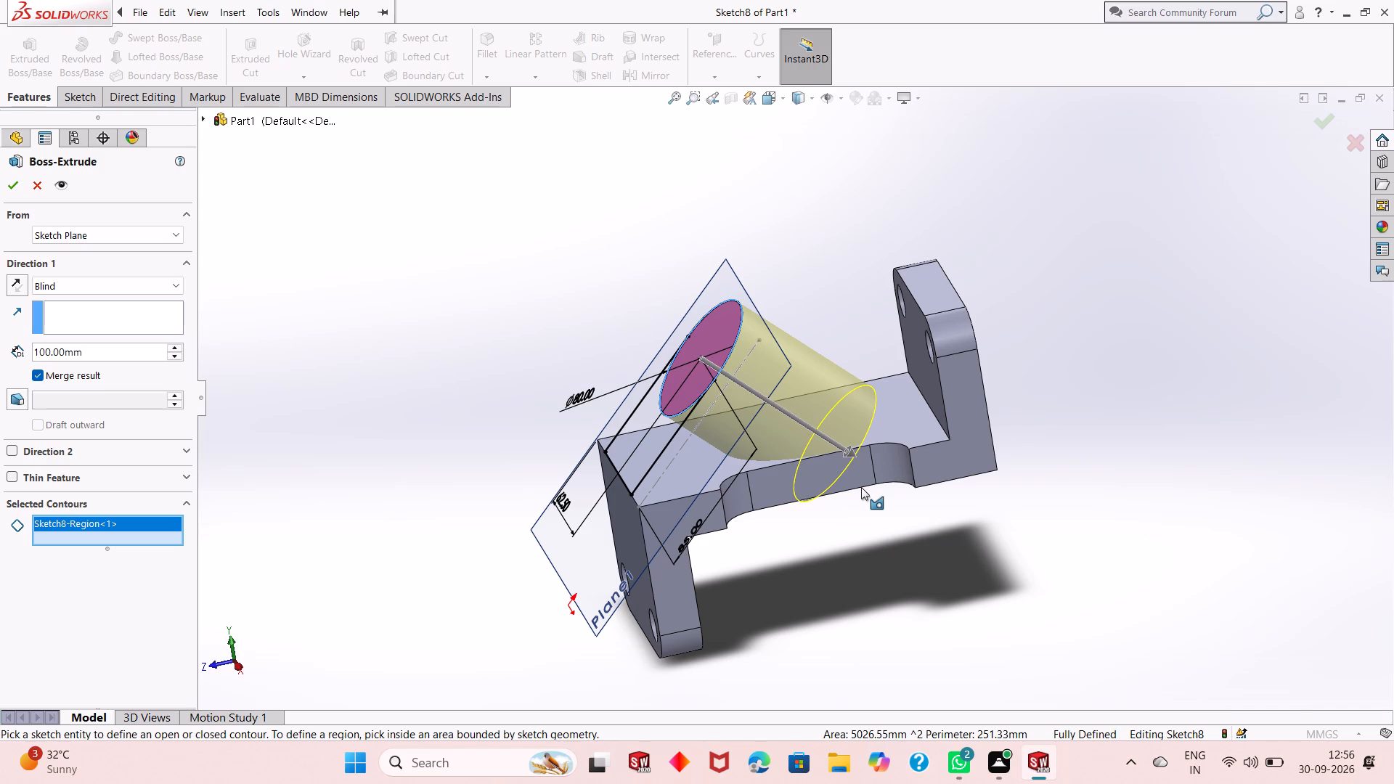
pyautogui.moveTo(764, 565); pyautogui.dragTo(780, 589, button='middle')
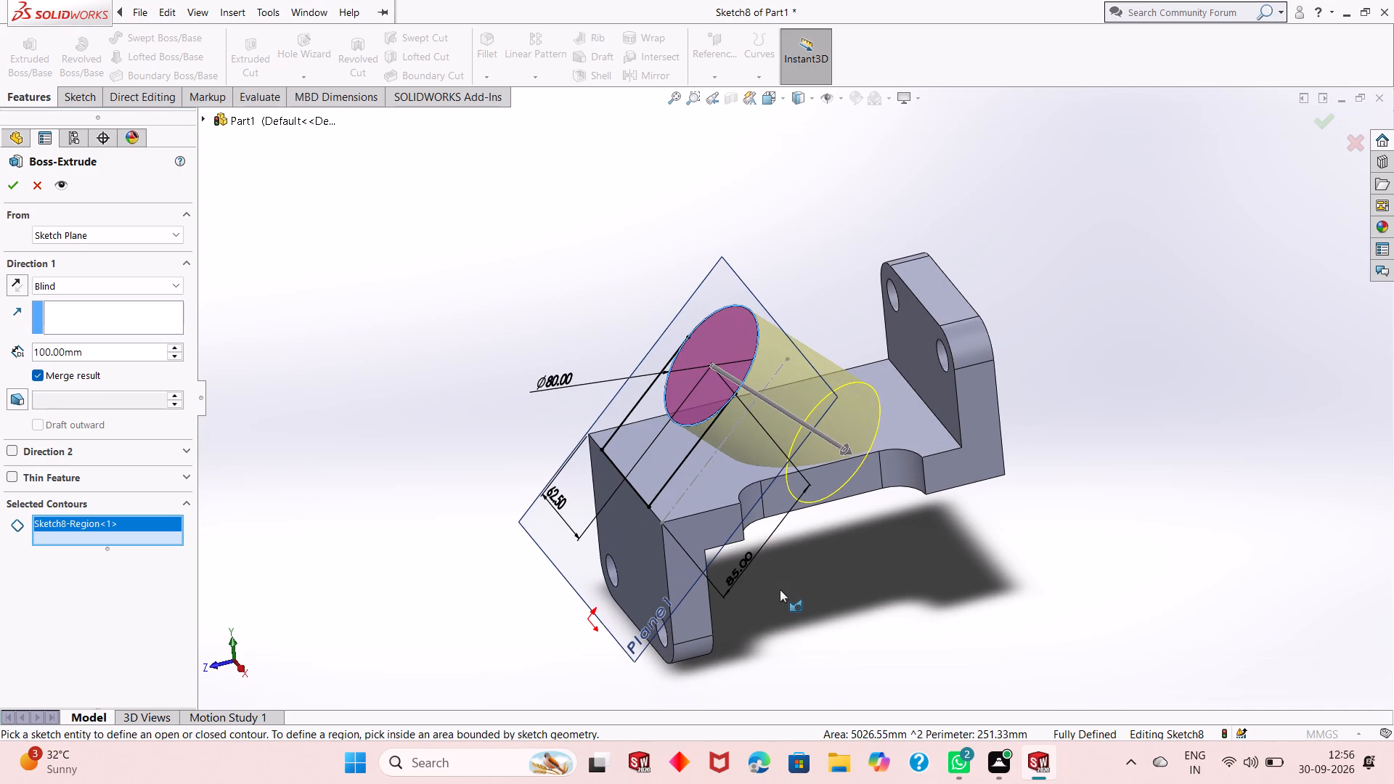
pyautogui.moveTo(823, 587); pyautogui.dragTo(831, 529, button='middle')
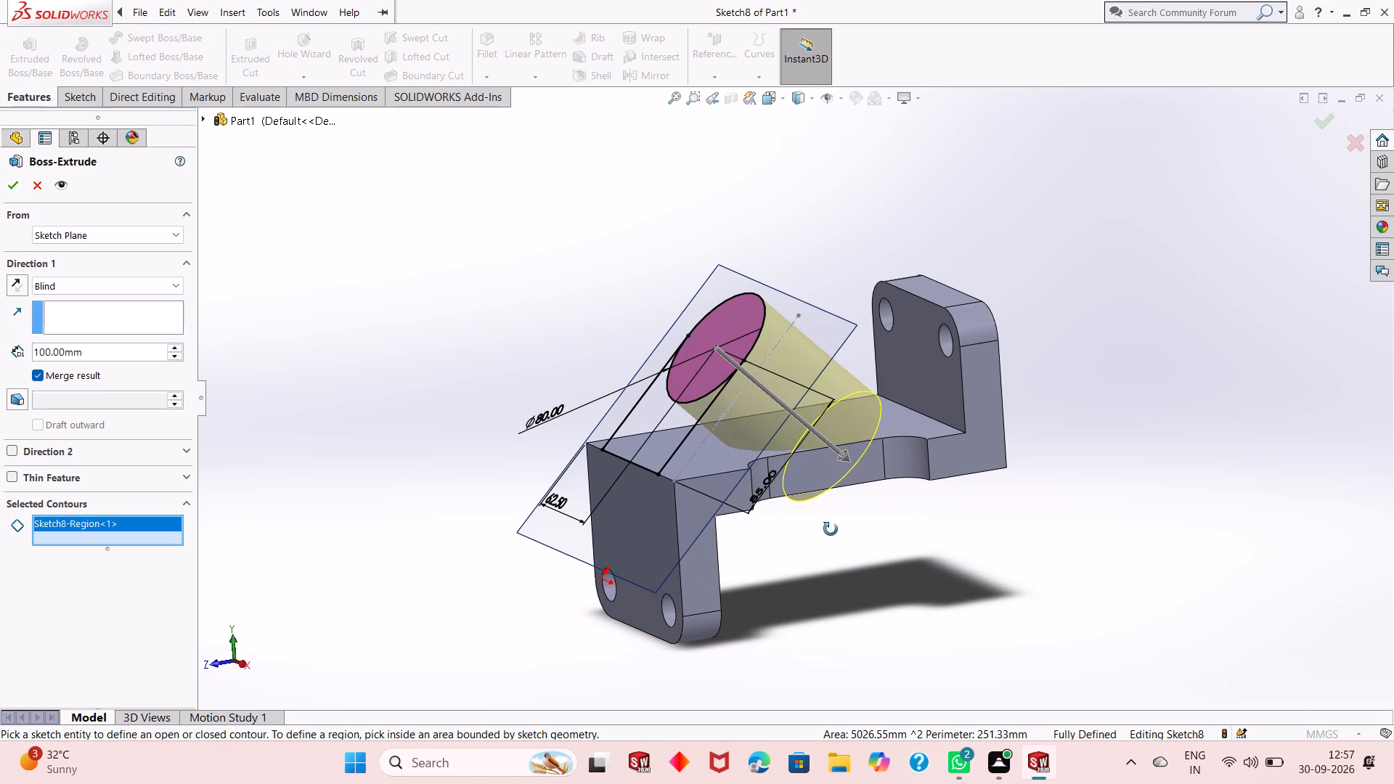
pyautogui.moveTo(831, 529); pyautogui.dragTo(903, 504, button='middle')
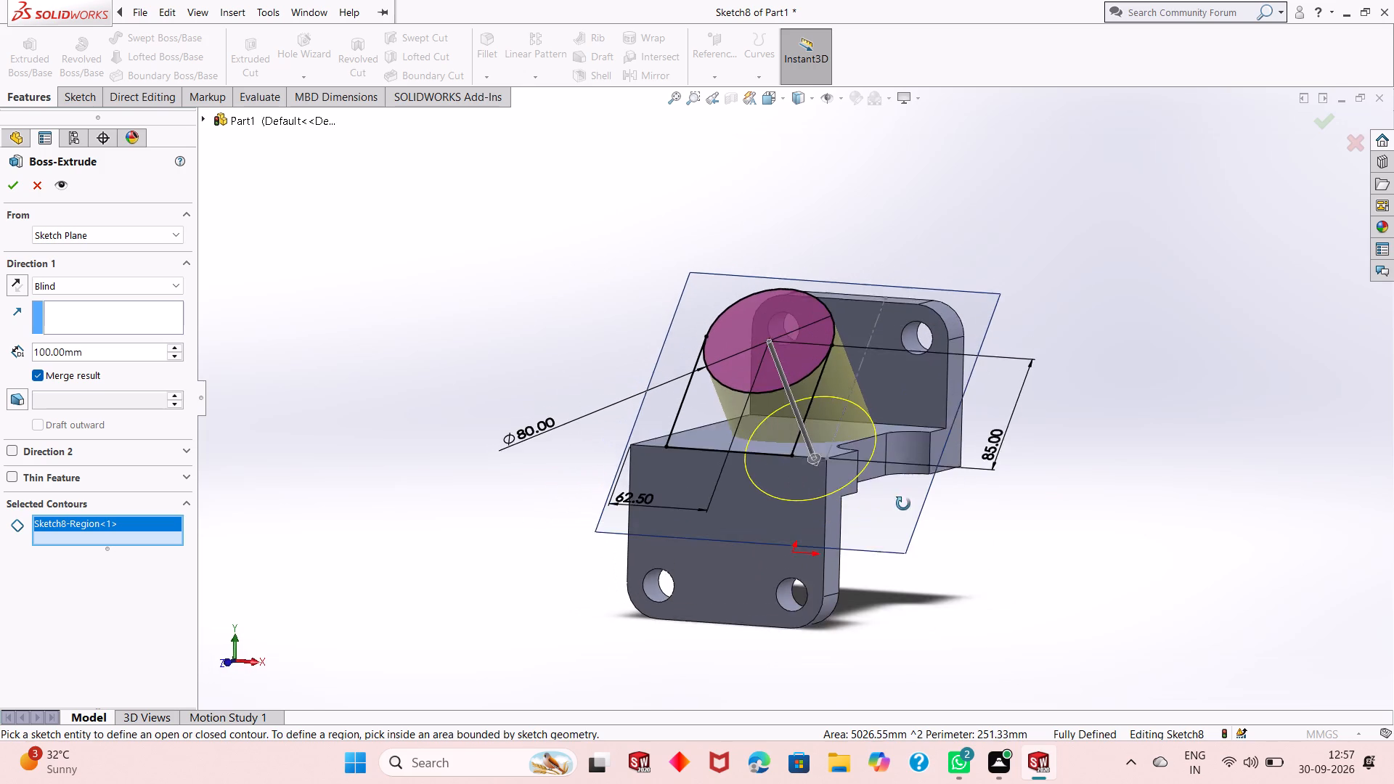
pyautogui.moveTo(903, 504); pyautogui.dragTo(896, 541, button='middle')
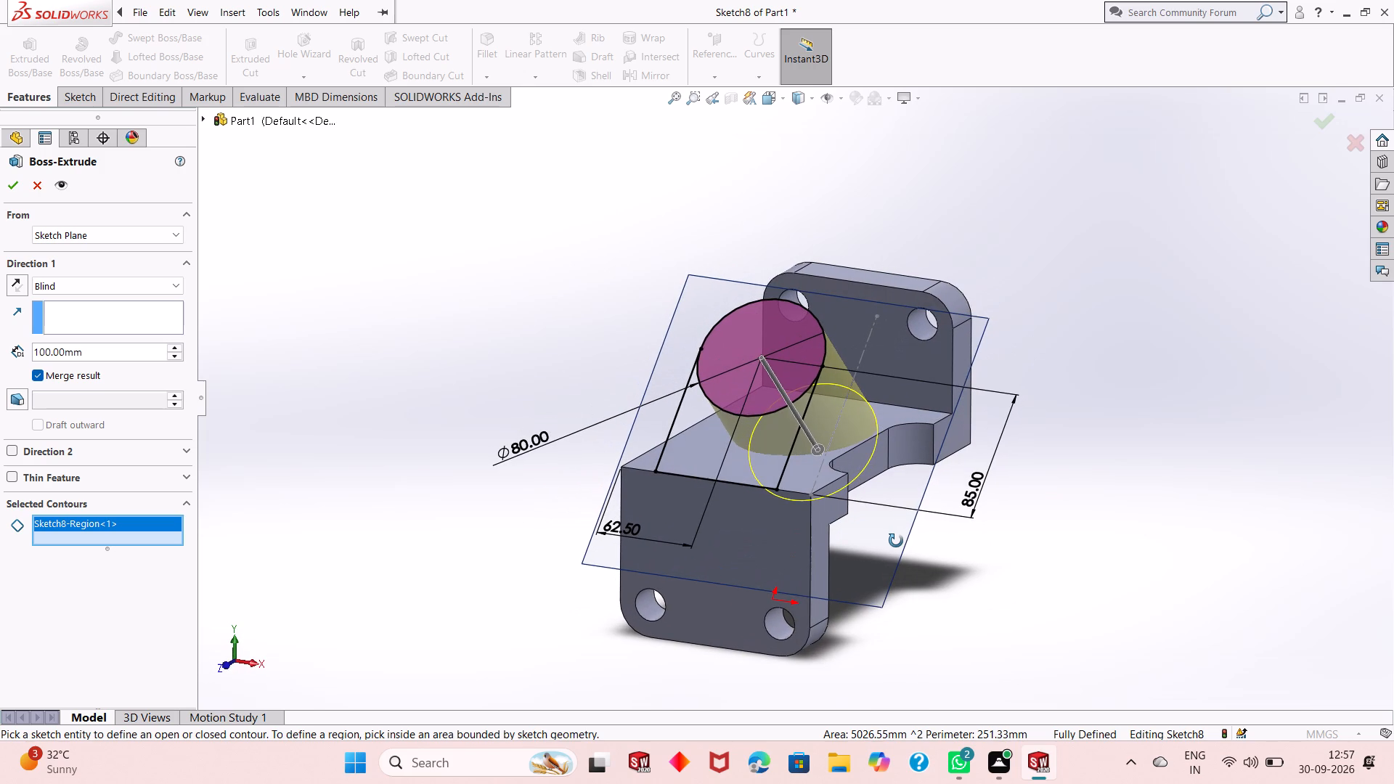
pyautogui.moveTo(896, 541); pyautogui.dragTo(848, 565, button='middle')
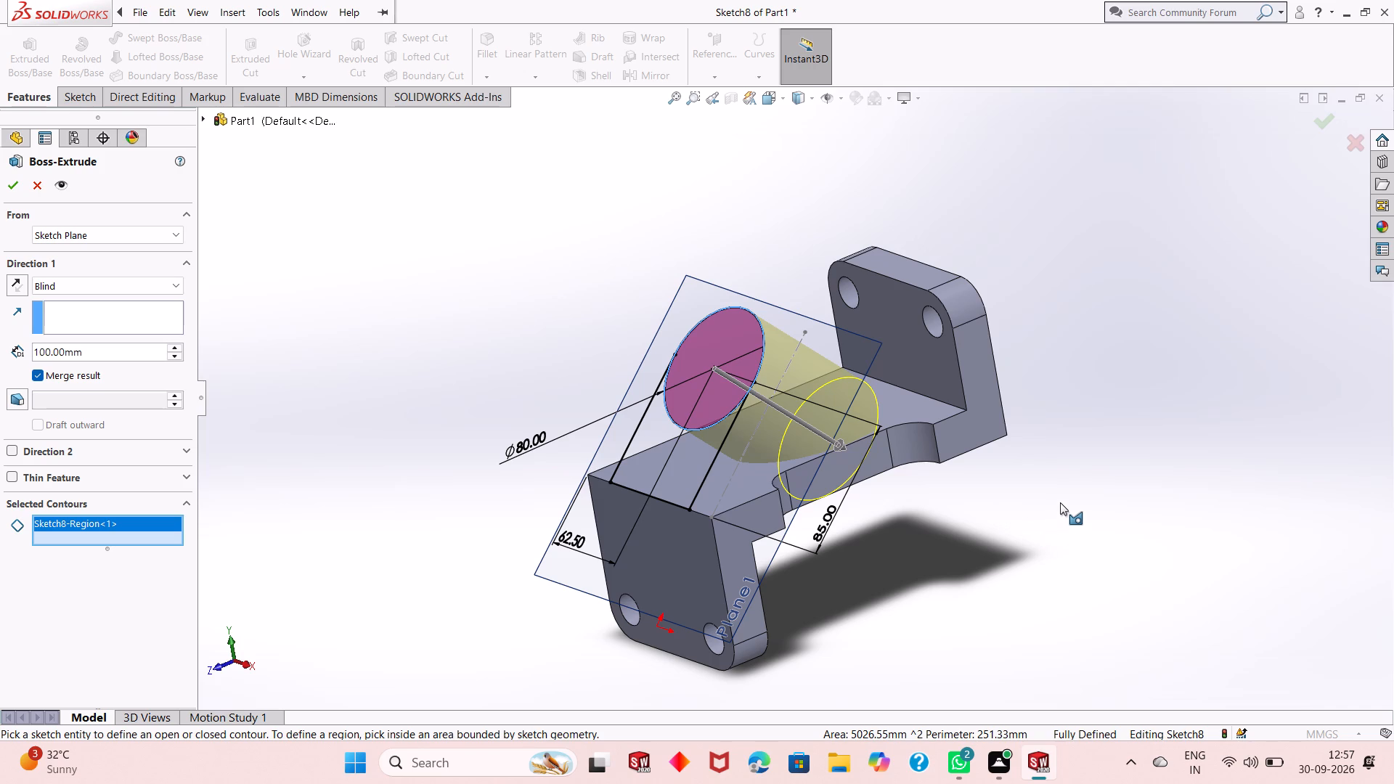
pyautogui.moveTo(991, 525); pyautogui.dragTo(982, 530, button='middle')
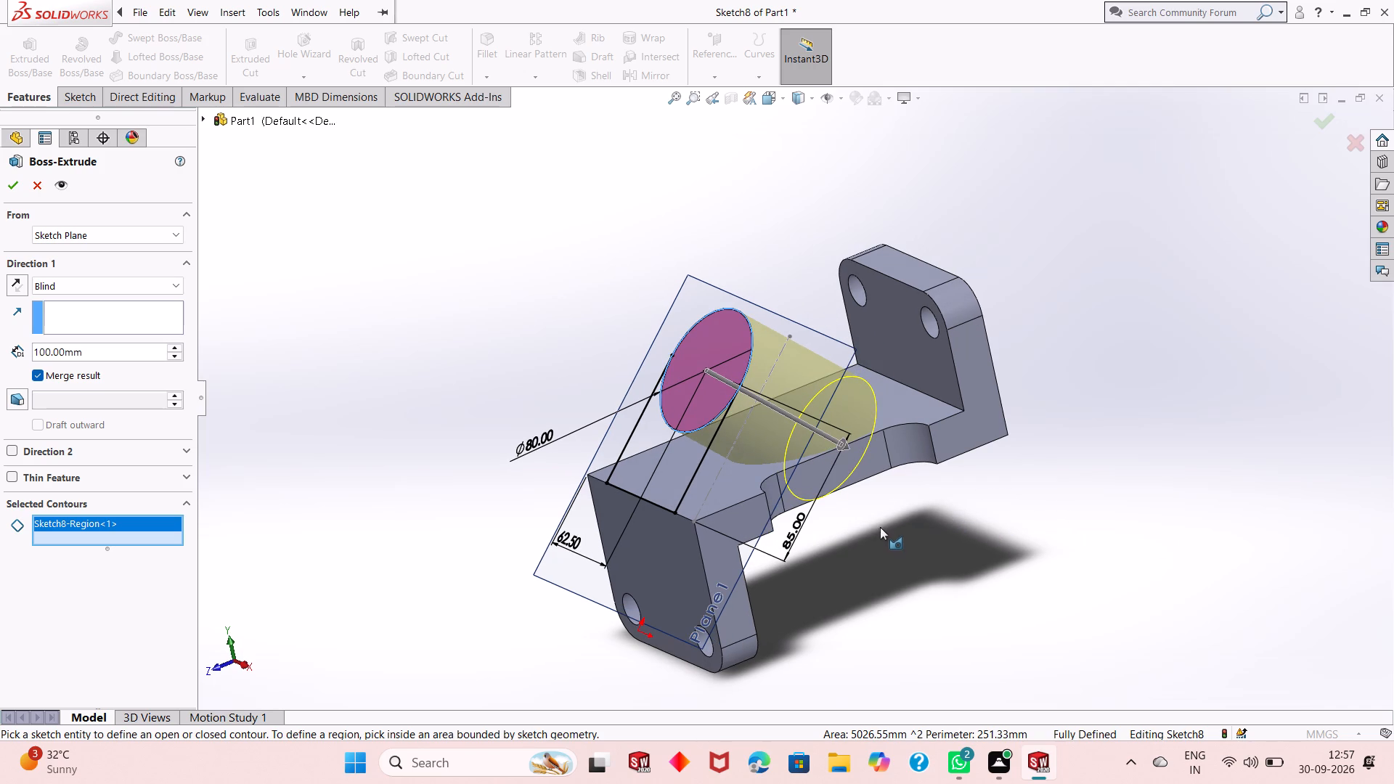
pyautogui.moveTo(880, 531); pyautogui.dragTo(897, 529, button='middle')
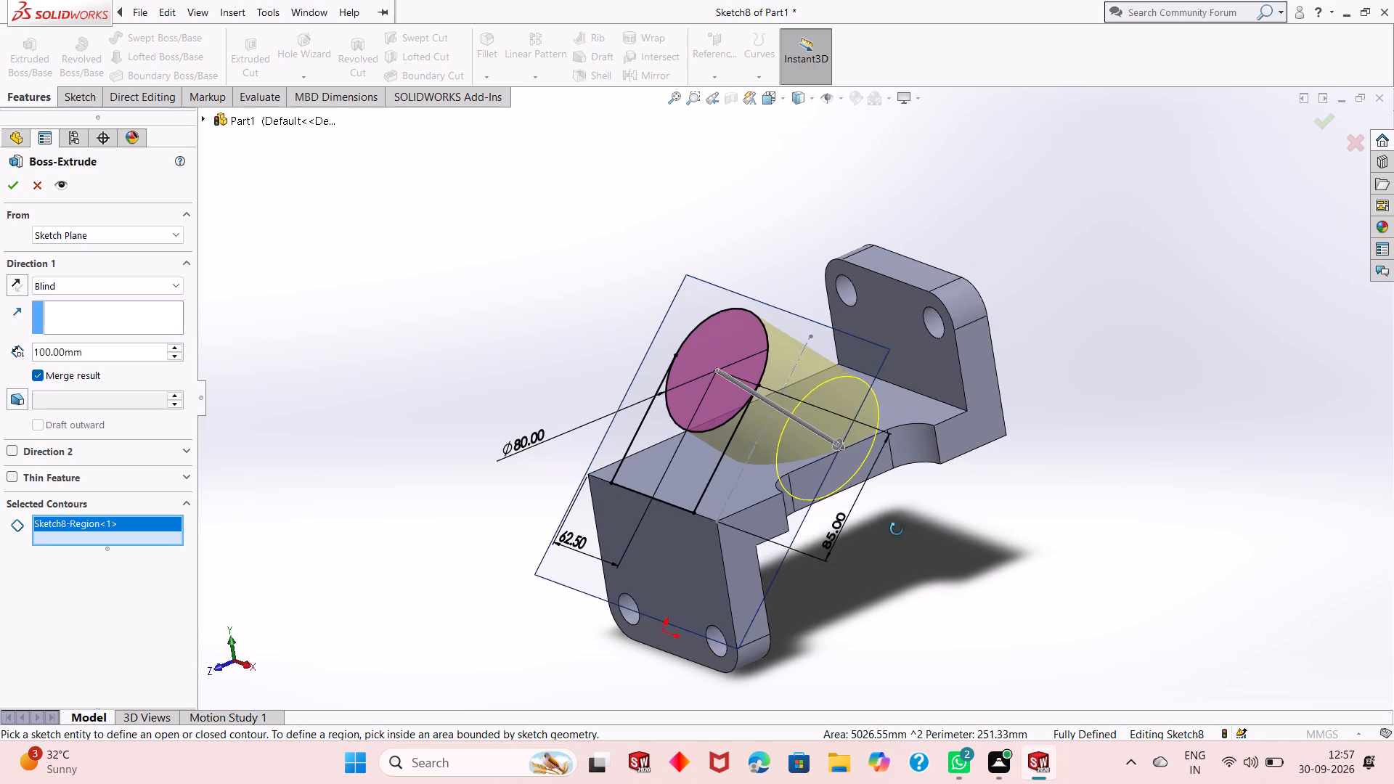
pyautogui.moveTo(897, 529); pyautogui.dragTo(1000, 534, button='middle')
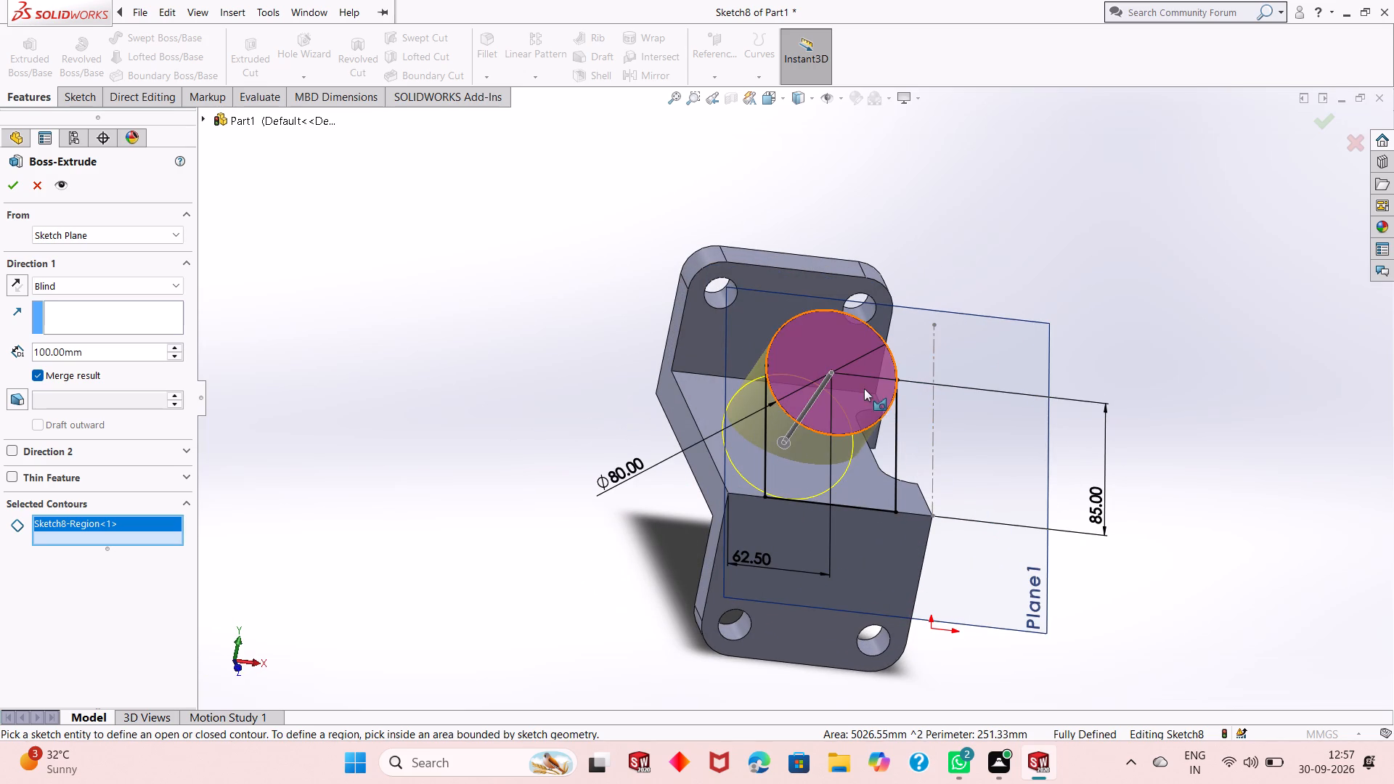
pyautogui.scroll(1, 864, 388)
pyautogui.scroll(-2, 820, 373)
pyautogui.scroll(1, 850, 398)
pyautogui.moveTo(1141, 524); pyautogui.dragTo(1126, 503, button='middle')
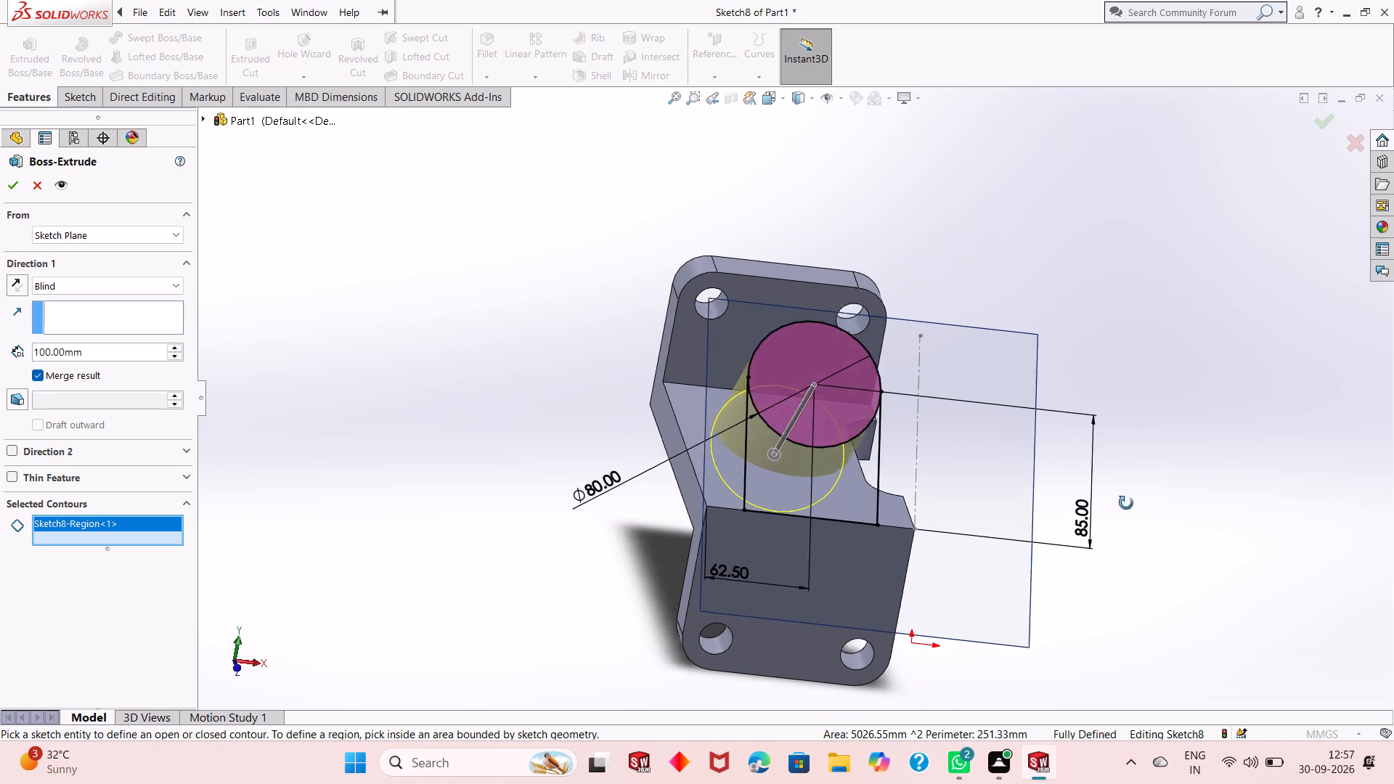
pyautogui.moveTo(1126, 503); pyautogui.dragTo(985, 505, button='middle')
pyautogui.scroll(1, 807, 499)
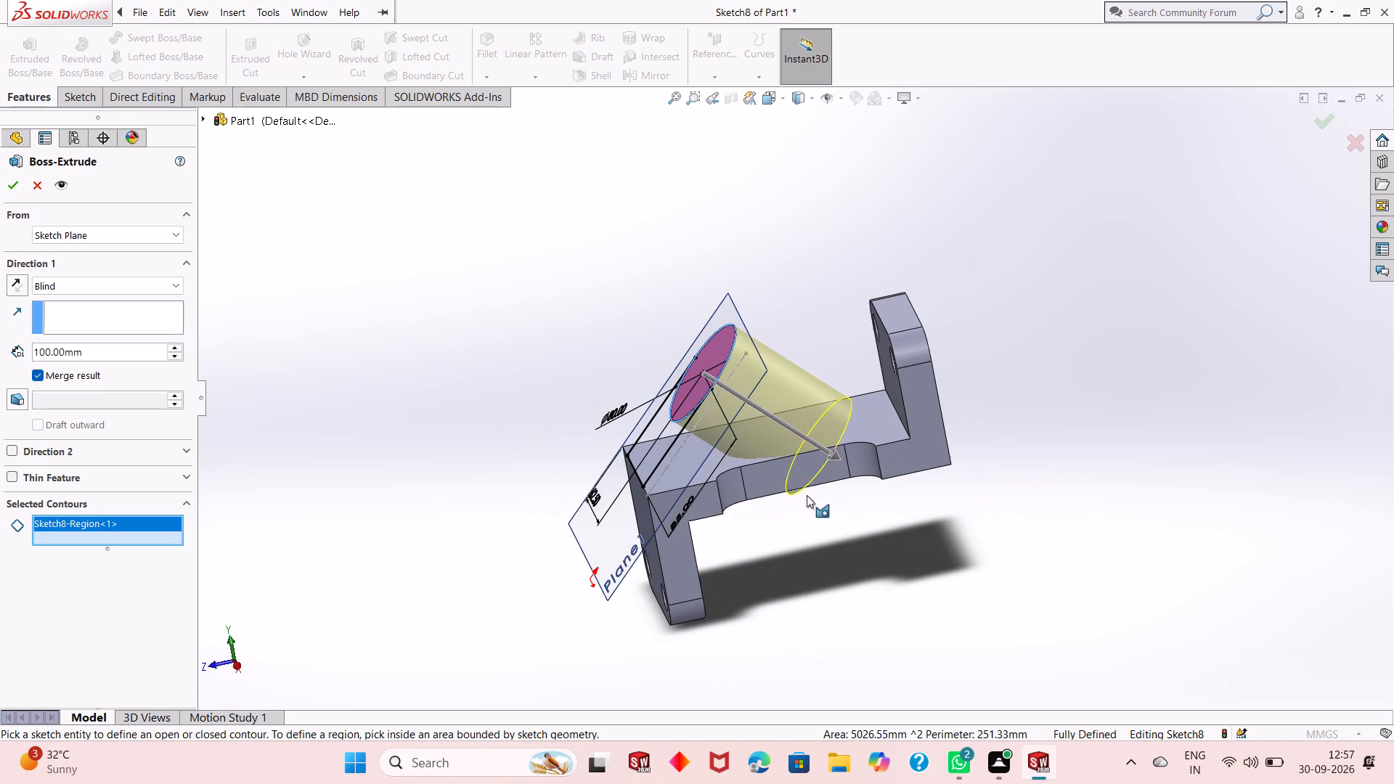
pyautogui.moveTo(830, 533); pyautogui.dragTo(841, 437, button='middle')
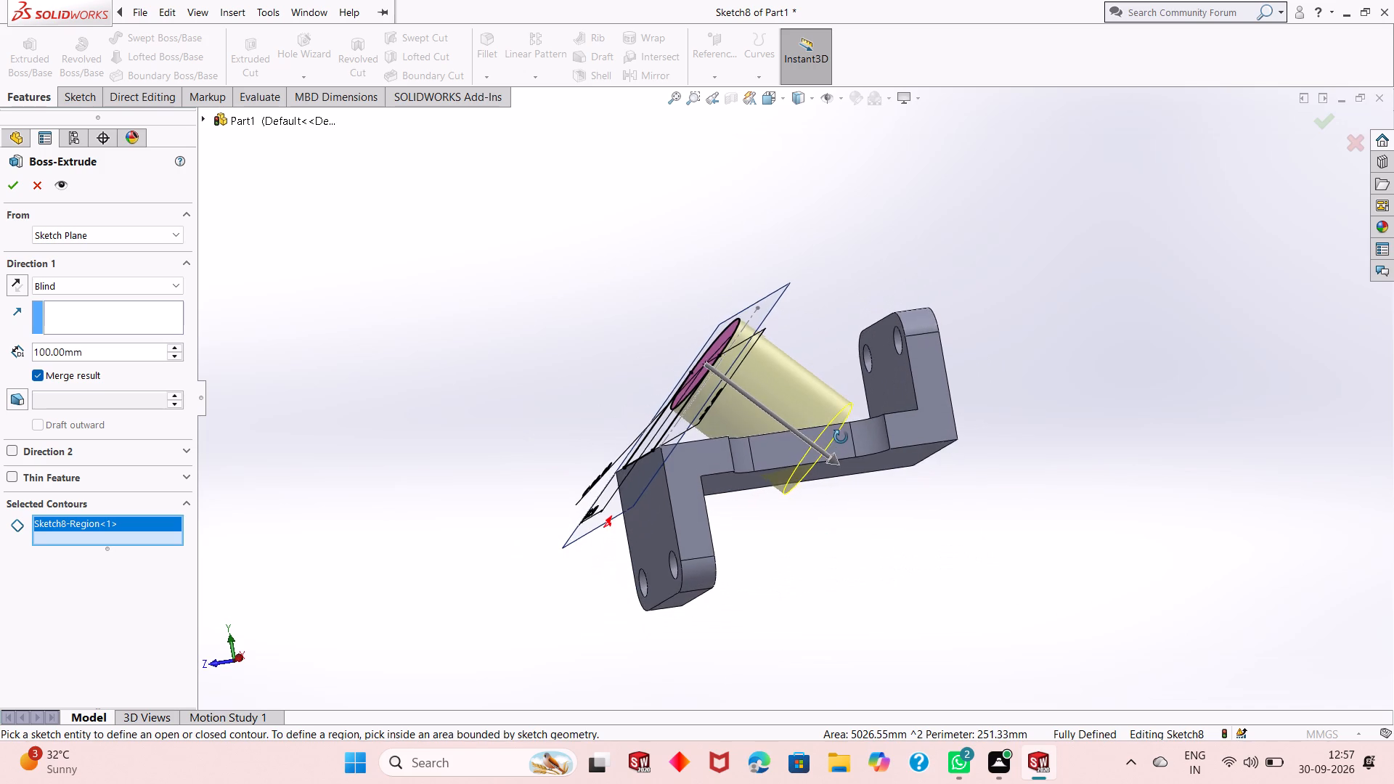
pyautogui.moveTo(841, 437); pyautogui.dragTo(843, 550, button='middle')
pyautogui.scroll(-3, 831, 369)
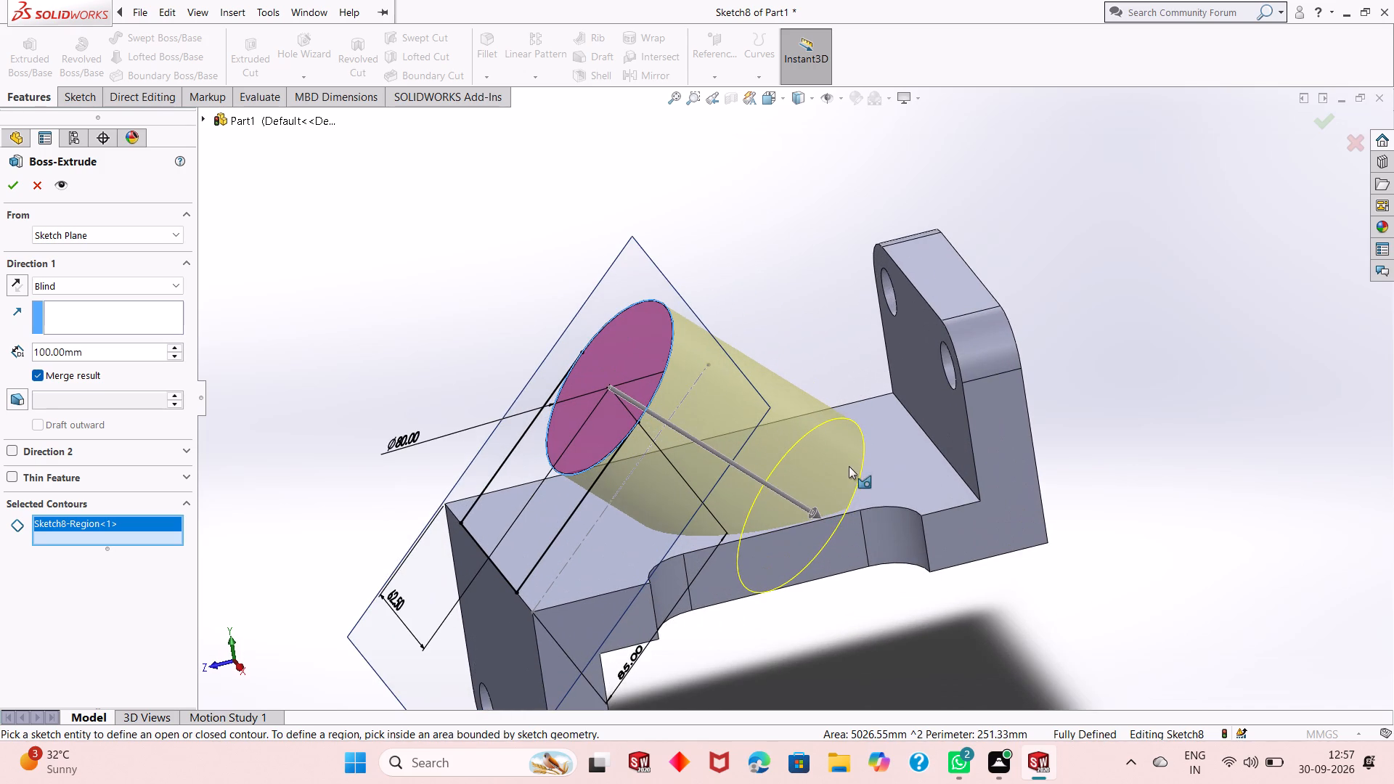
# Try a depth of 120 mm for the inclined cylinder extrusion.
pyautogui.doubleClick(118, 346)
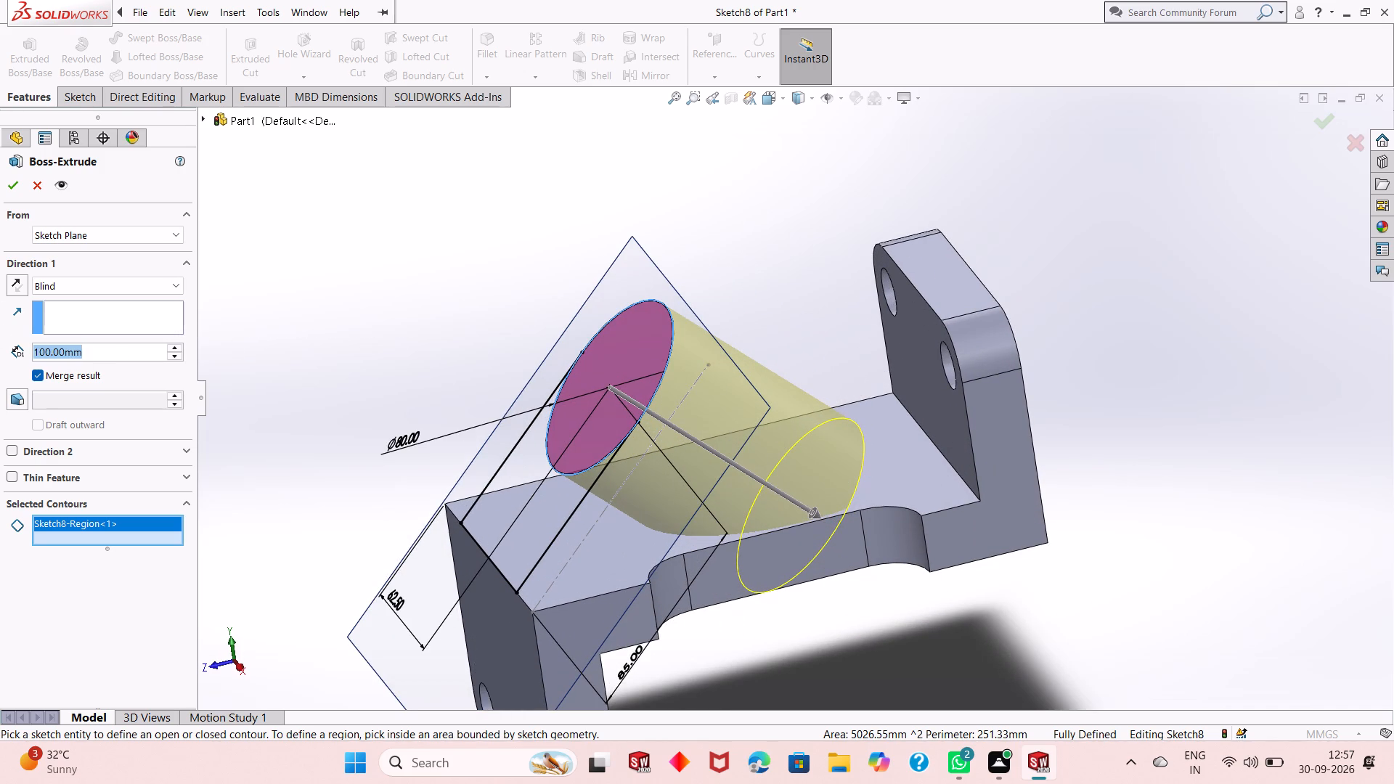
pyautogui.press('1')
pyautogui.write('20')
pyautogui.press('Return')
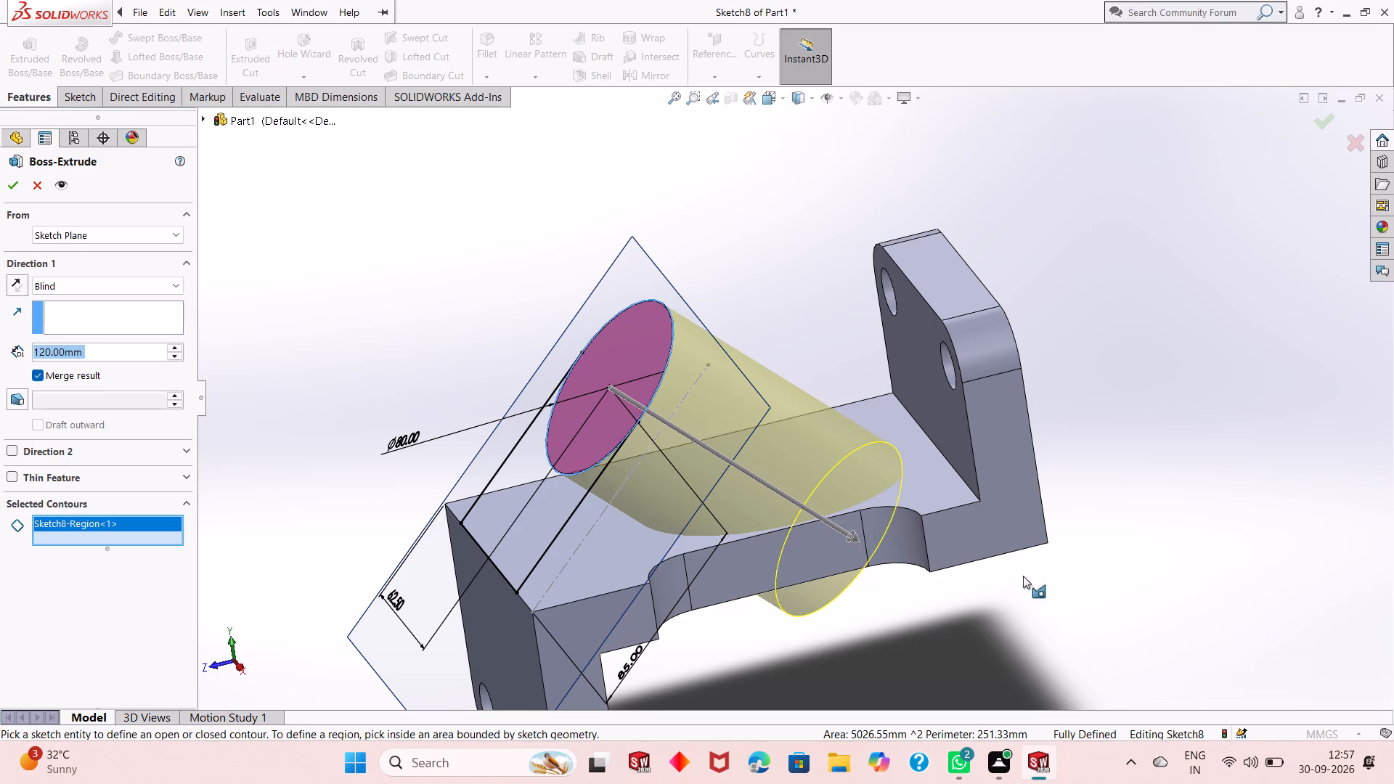
# Set the inclined cylinder's extrusion depth to 130 mm after checking its reach through the body from the side.
pyautogui.moveTo(1024, 598); pyautogui.dragTo(980, 564, button='middle')
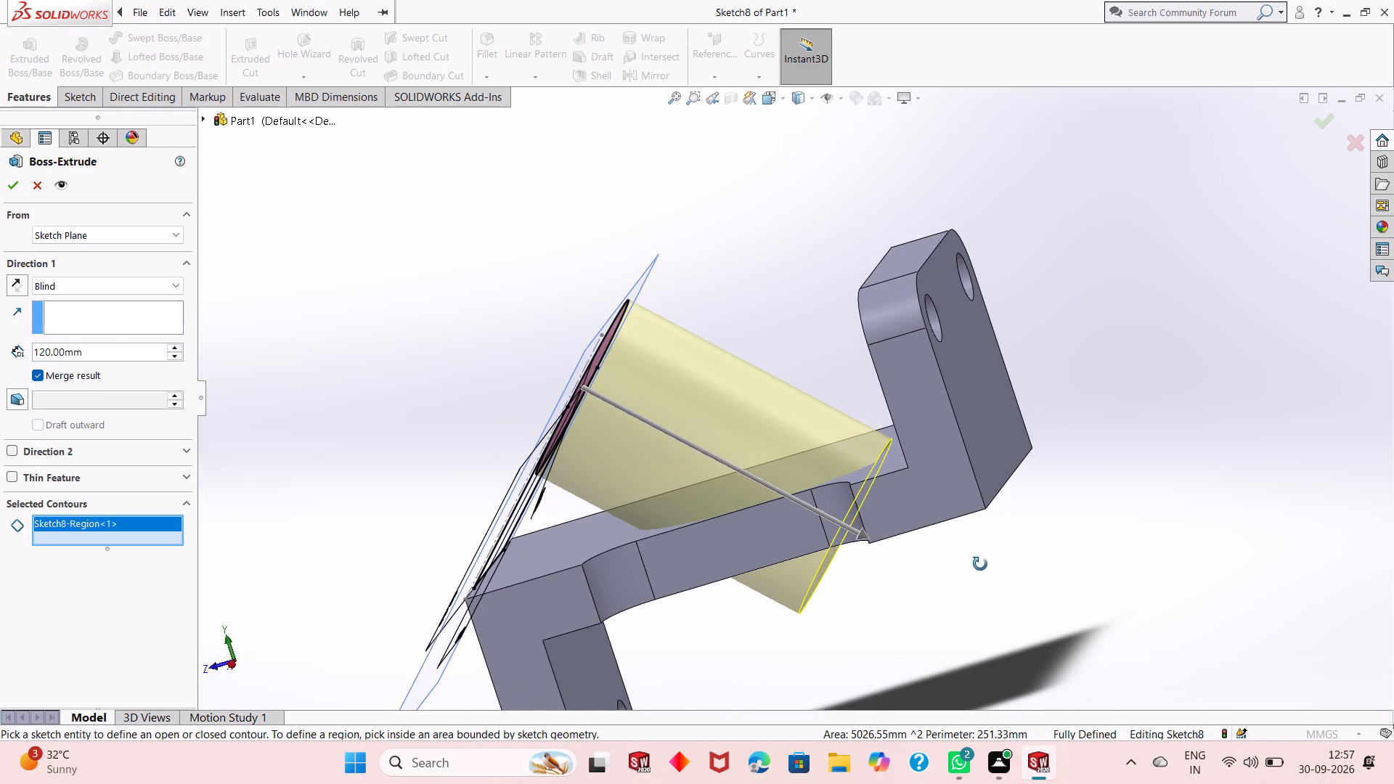
pyautogui.moveTo(980, 564); pyautogui.dragTo(980, 558, button='middle')
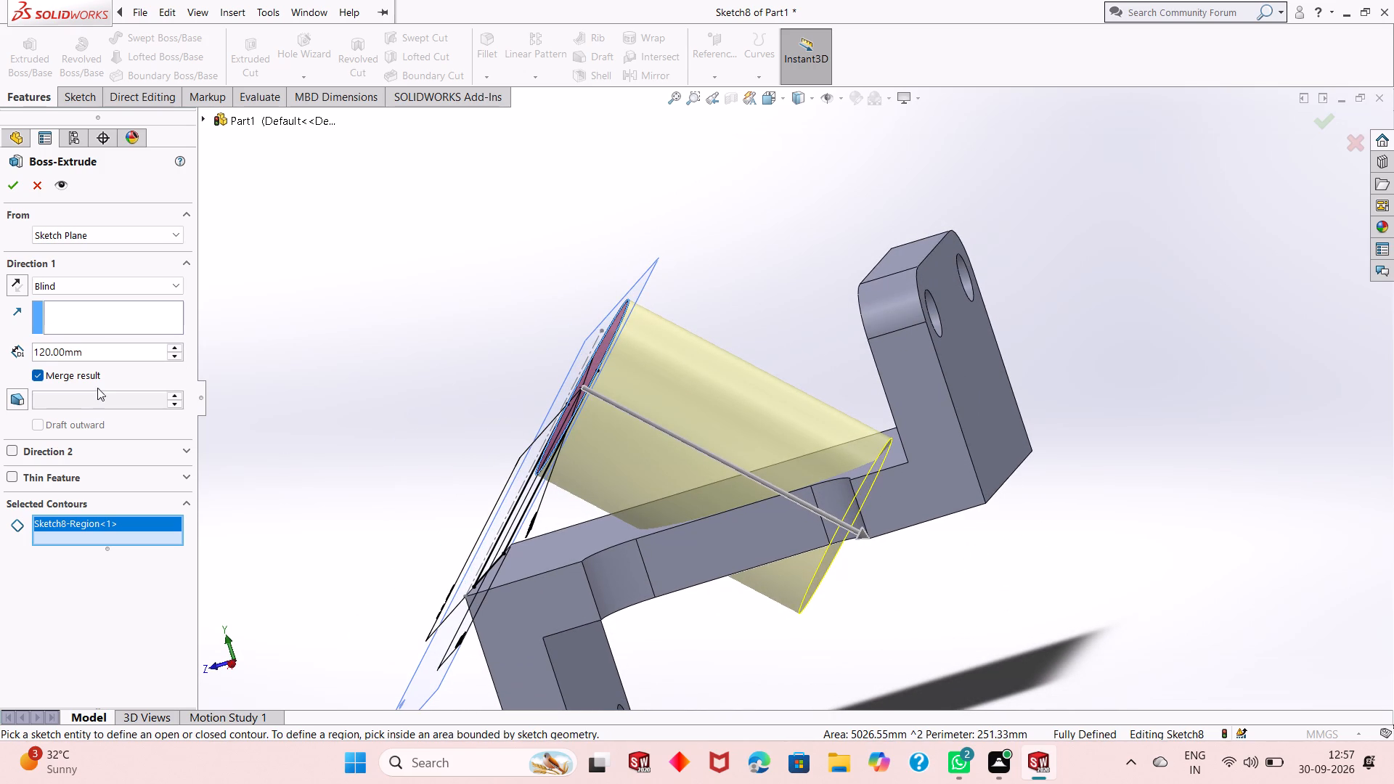
pyautogui.doubleClick(101, 353)
pyautogui.write('130')
pyautogui.press('Return')
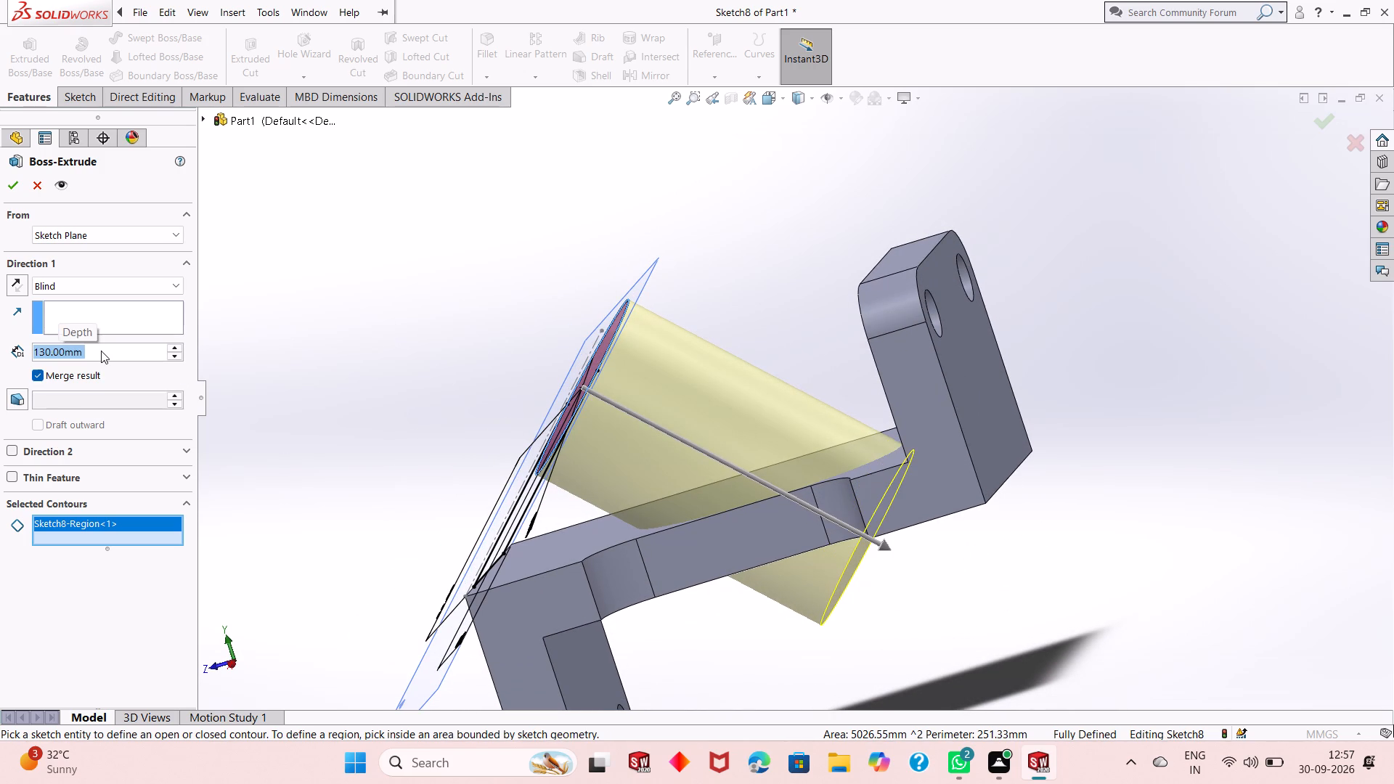
# Complete the 130 mm blind extrusion of the inclined cylinder, merged with the bracket body.
pyautogui.moveTo(968, 560); pyautogui.dragTo(998, 616, button='middle')
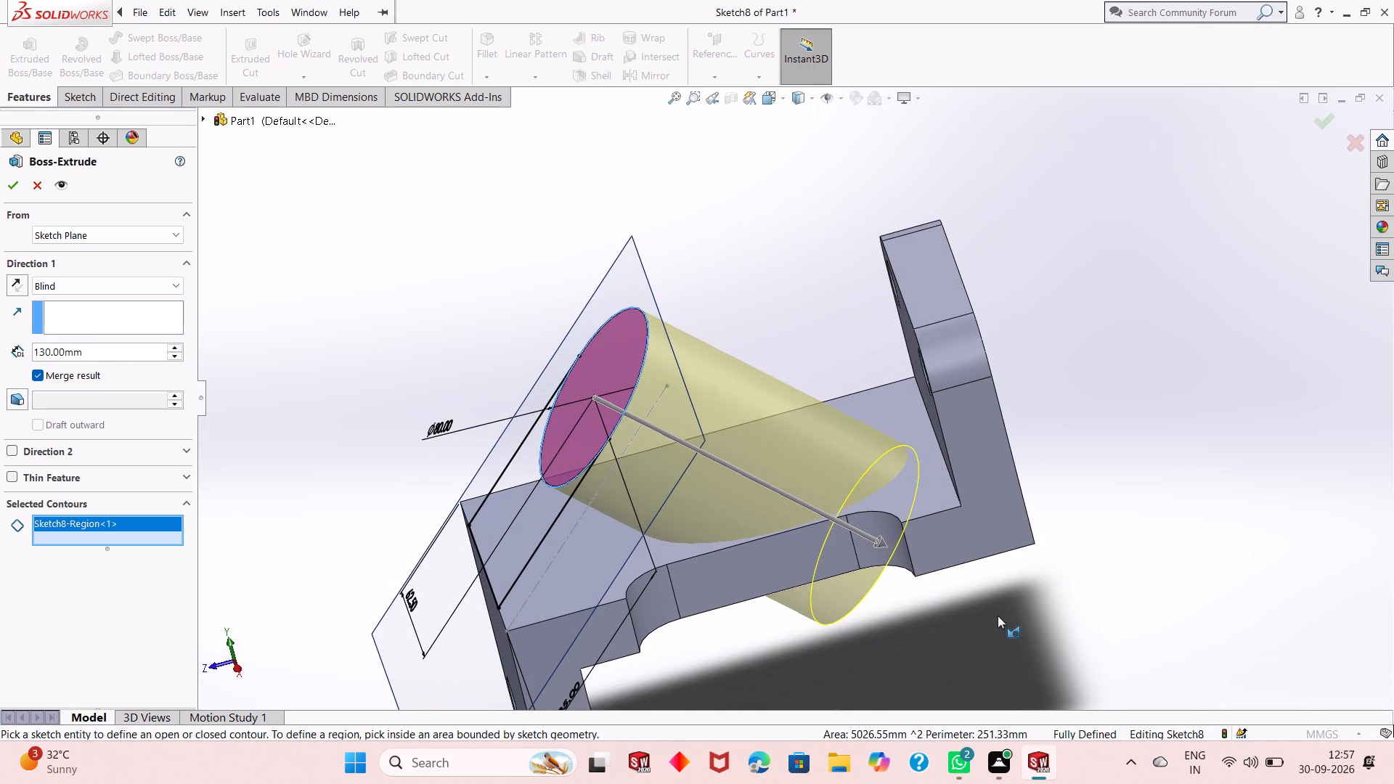
pyautogui.moveTo(999, 637); pyautogui.dragTo(1008, 640, button='middle')
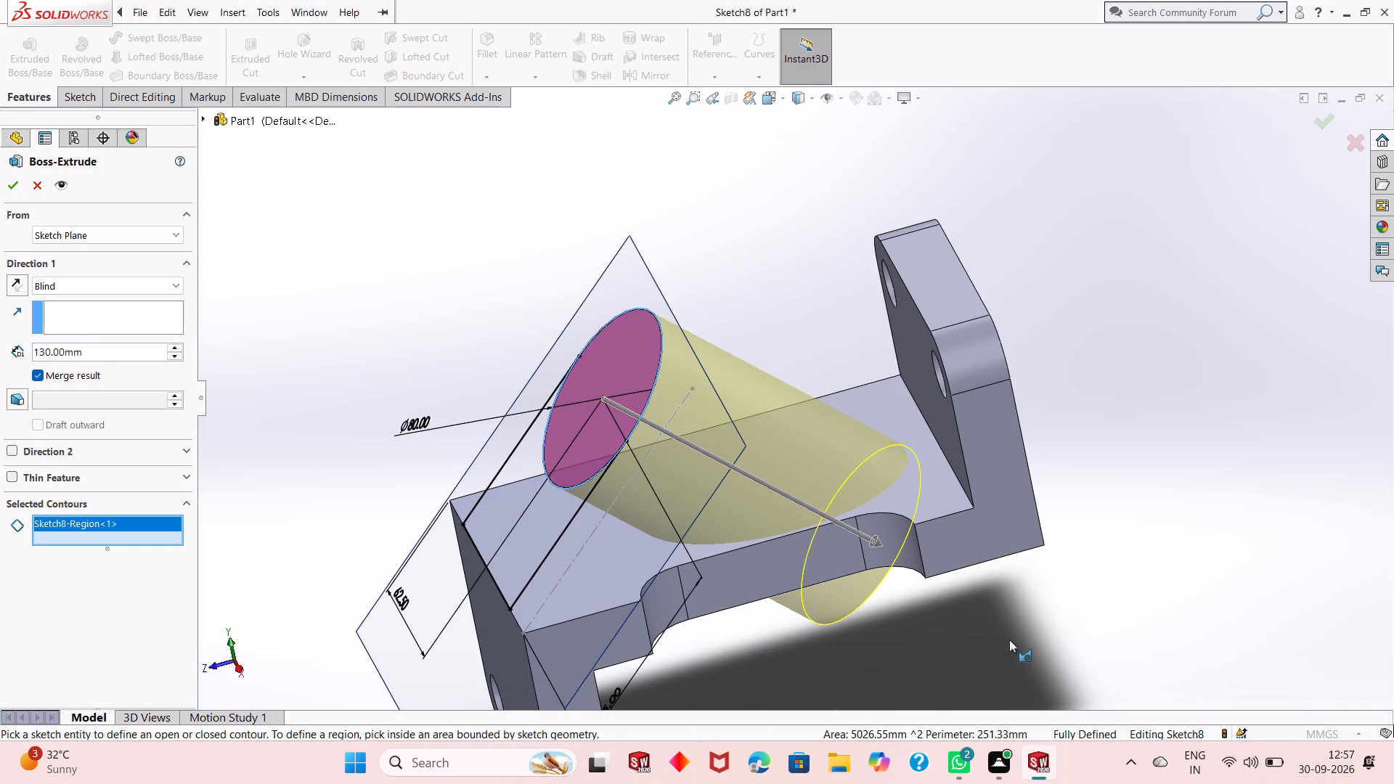
pyautogui.scroll(1, 893, 656)
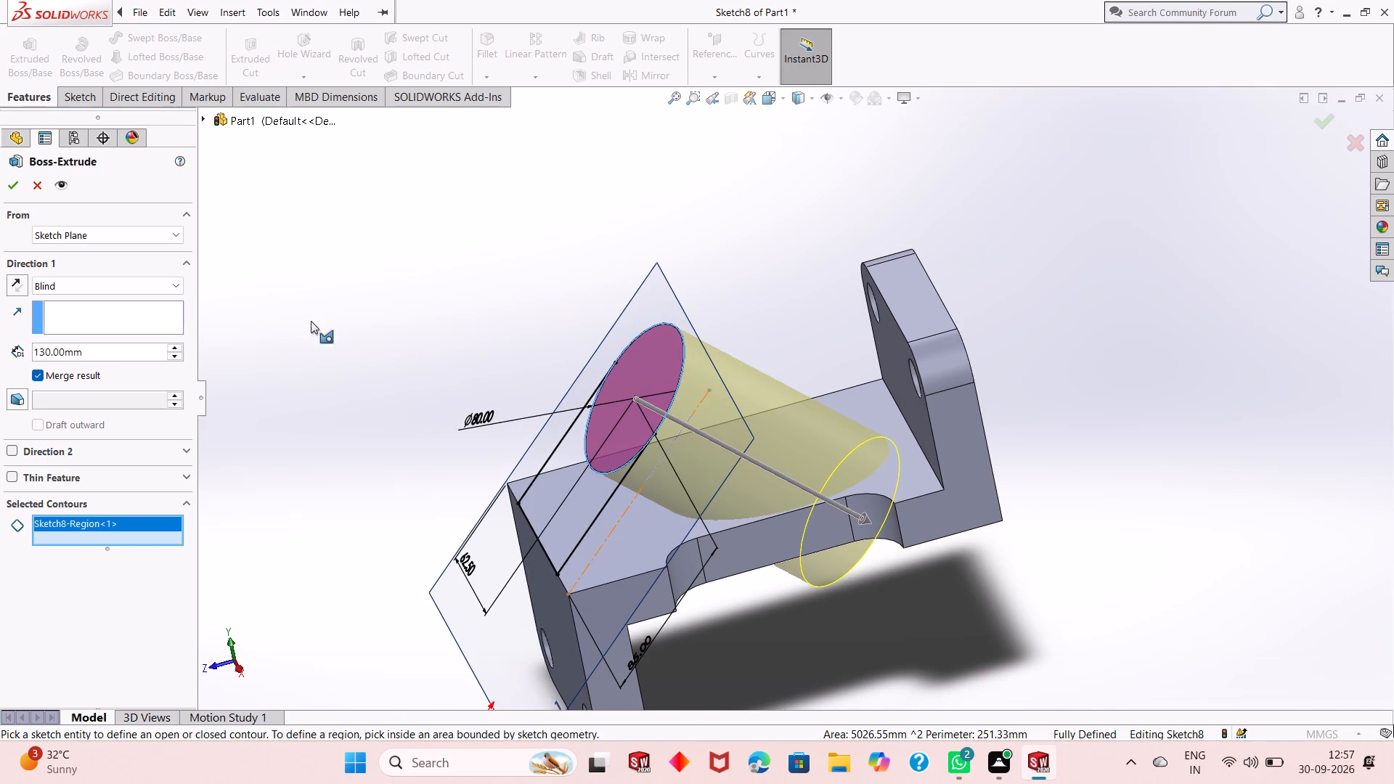
pyautogui.click(13, 191)
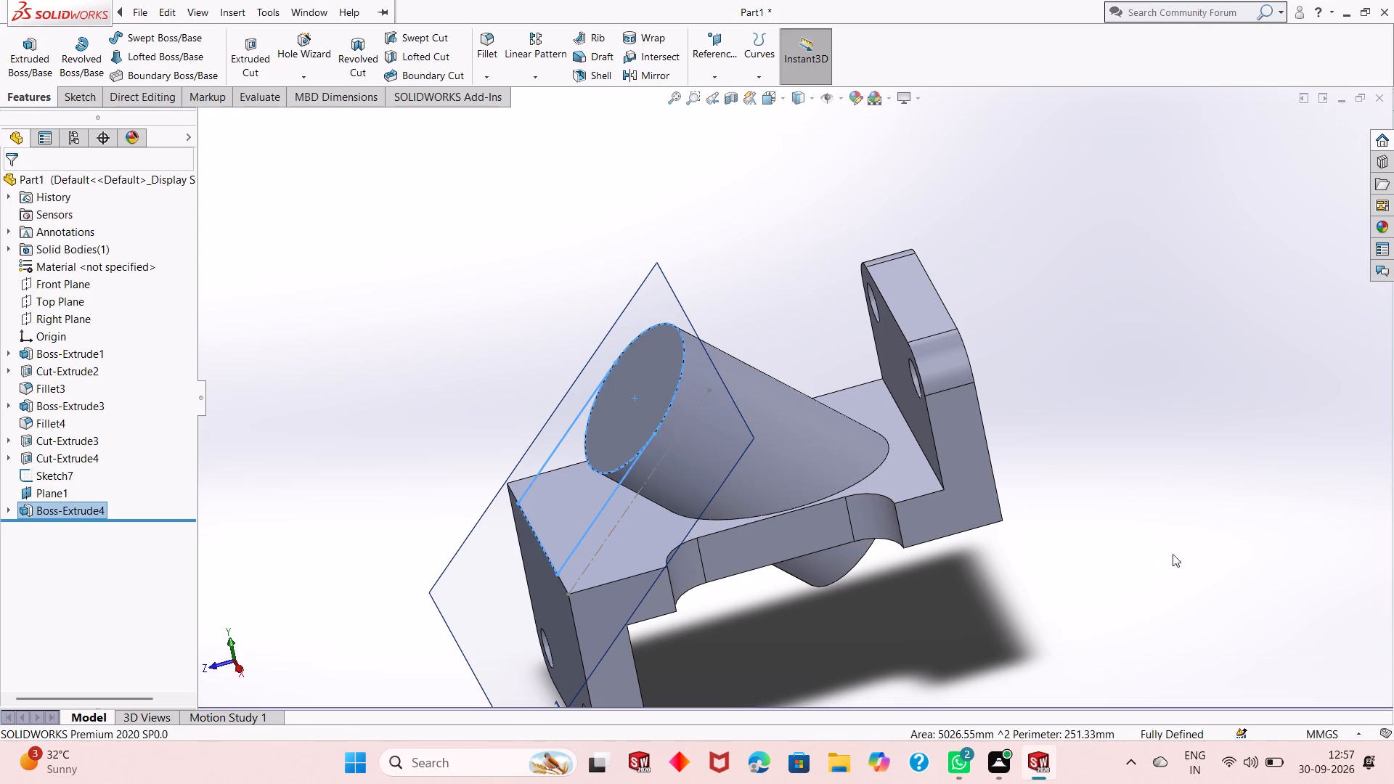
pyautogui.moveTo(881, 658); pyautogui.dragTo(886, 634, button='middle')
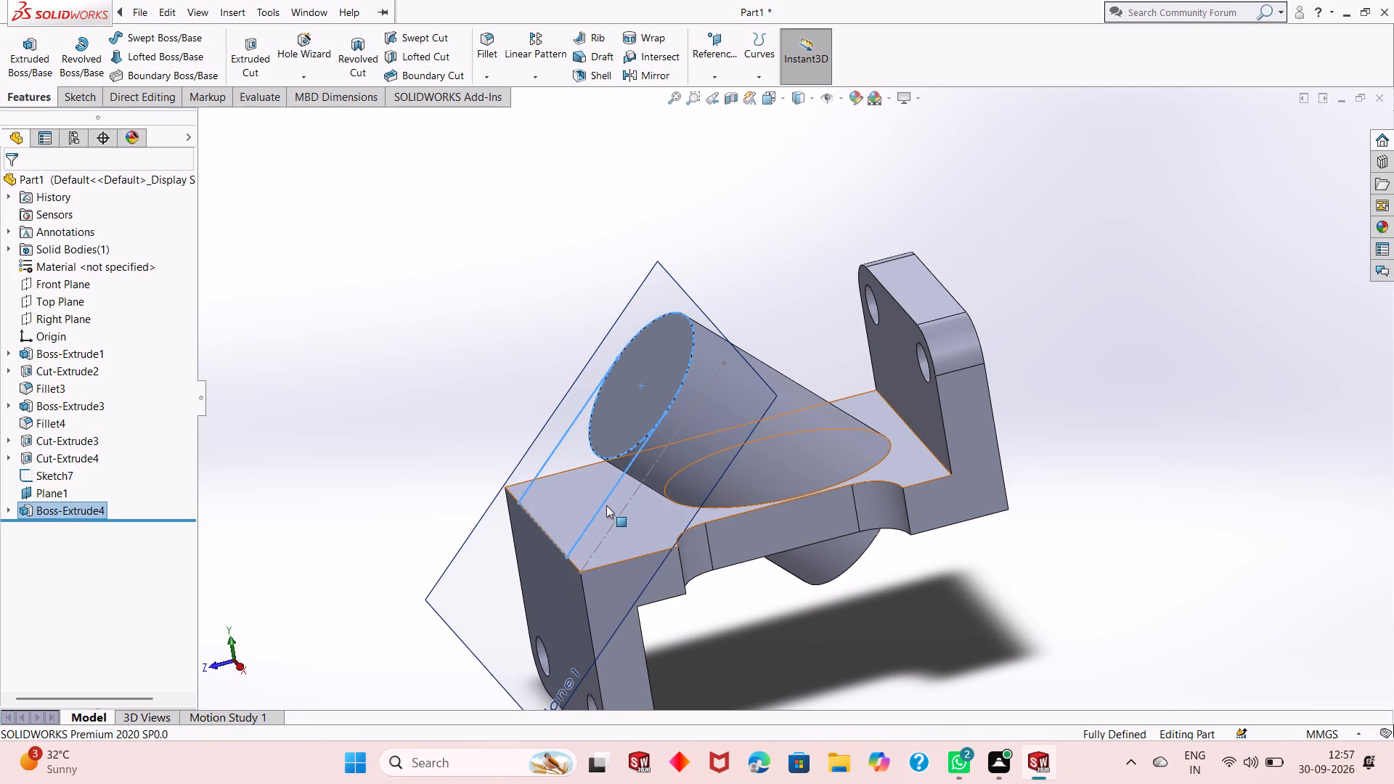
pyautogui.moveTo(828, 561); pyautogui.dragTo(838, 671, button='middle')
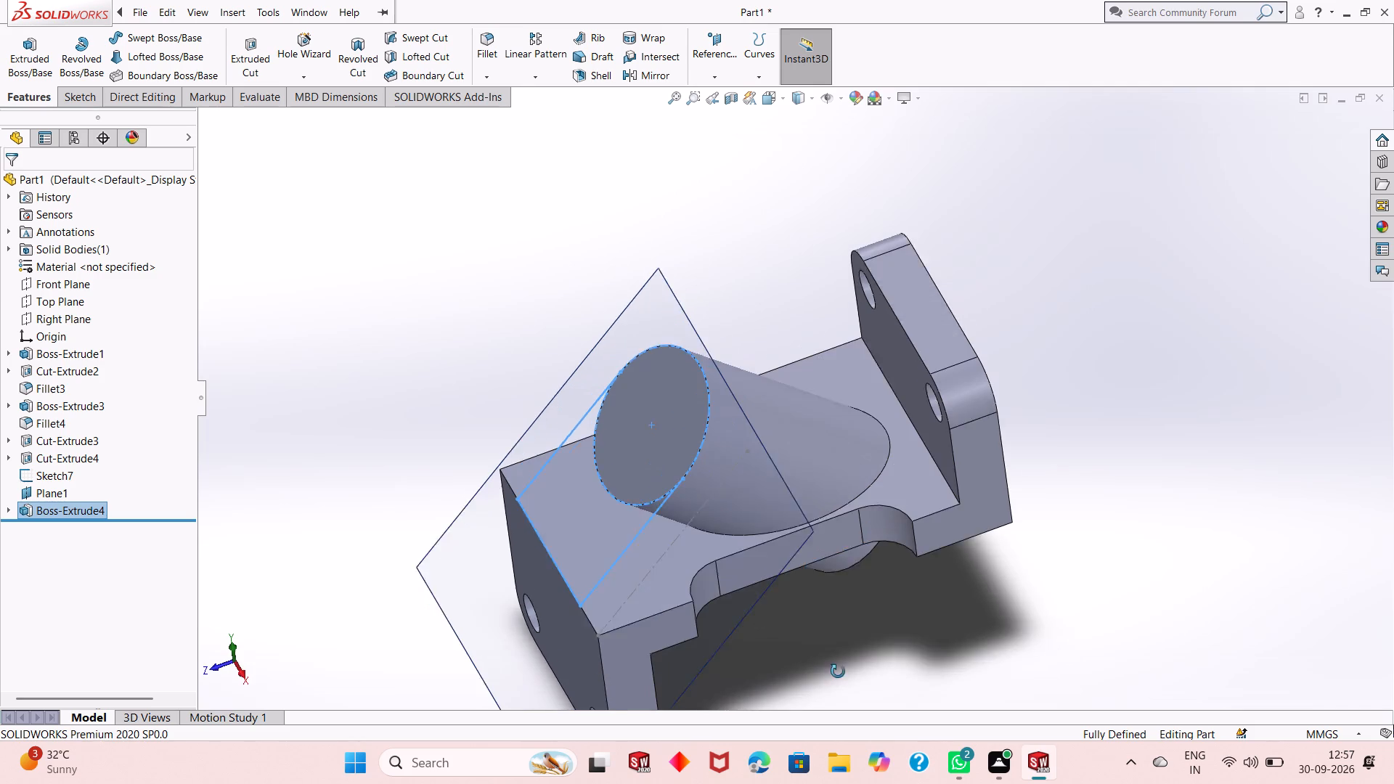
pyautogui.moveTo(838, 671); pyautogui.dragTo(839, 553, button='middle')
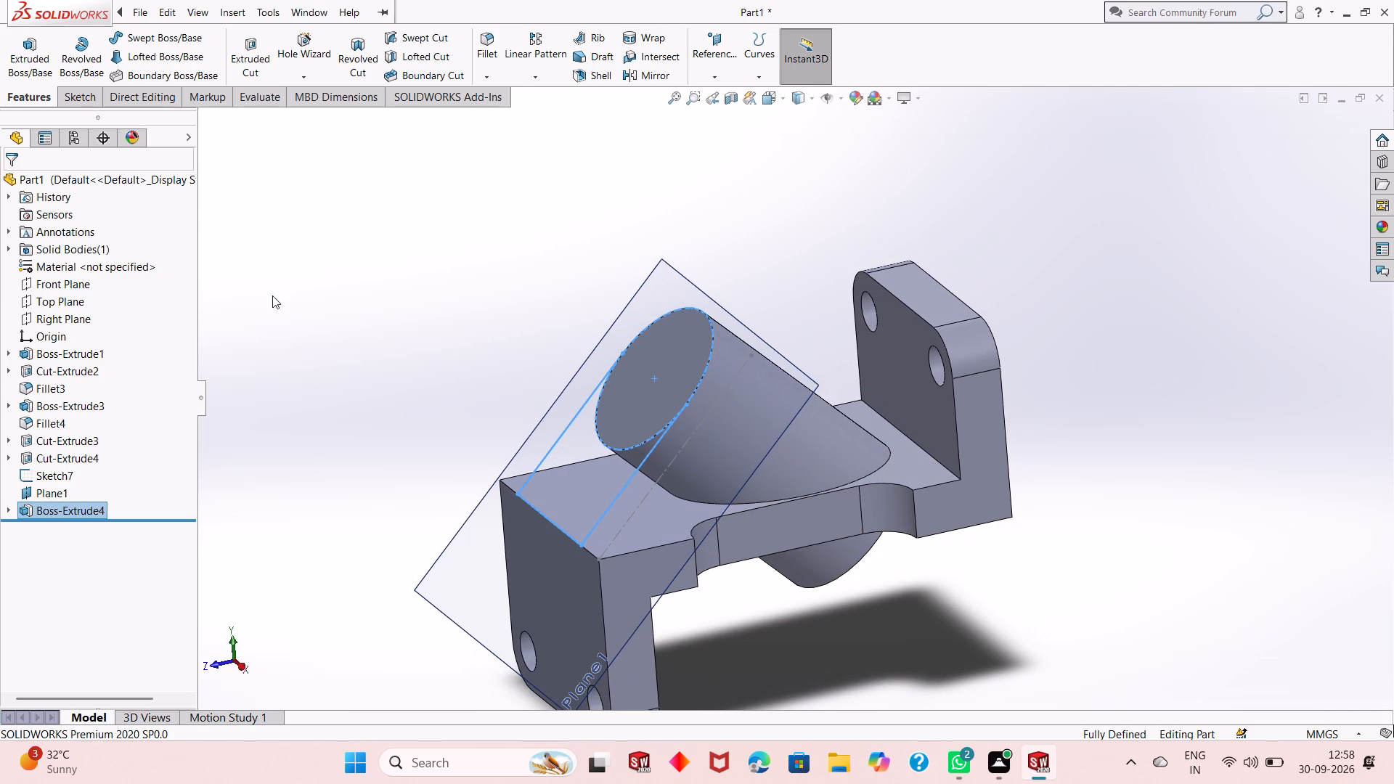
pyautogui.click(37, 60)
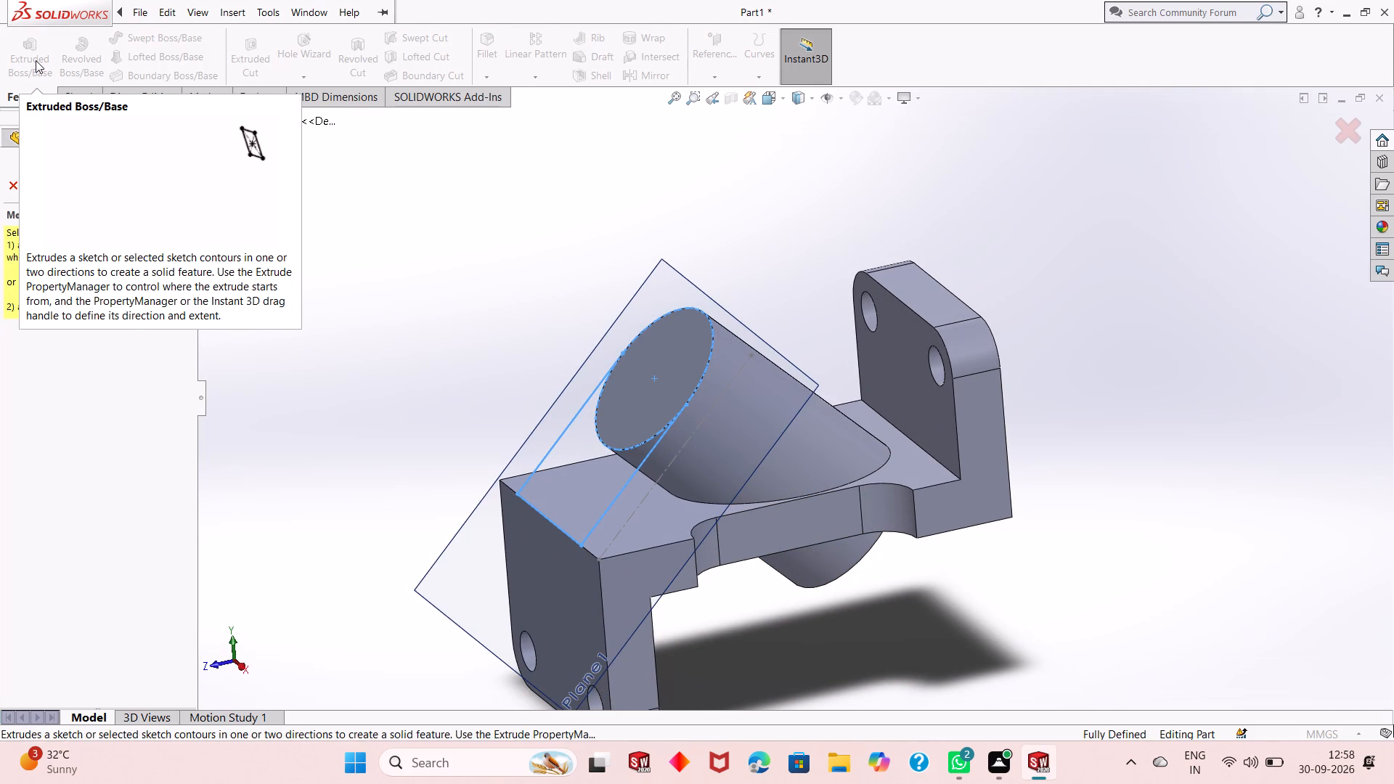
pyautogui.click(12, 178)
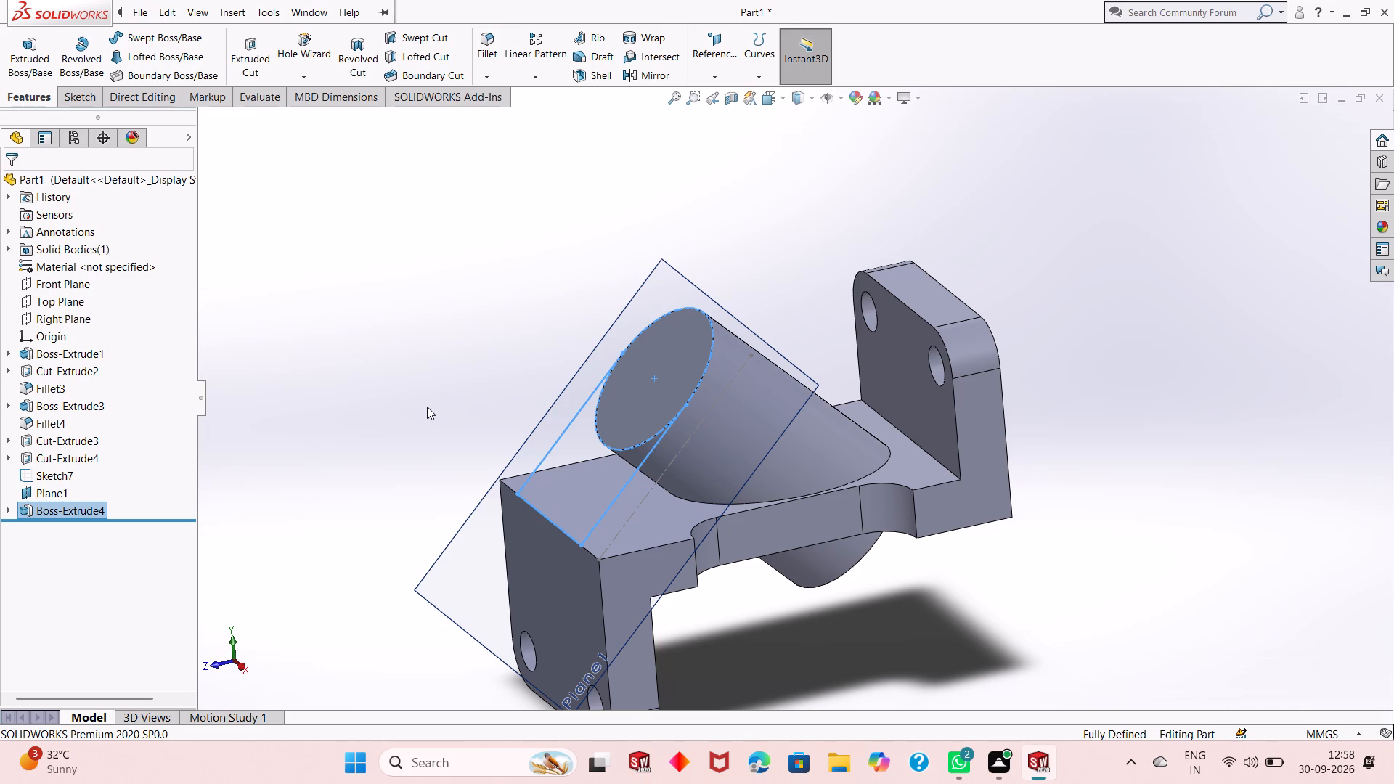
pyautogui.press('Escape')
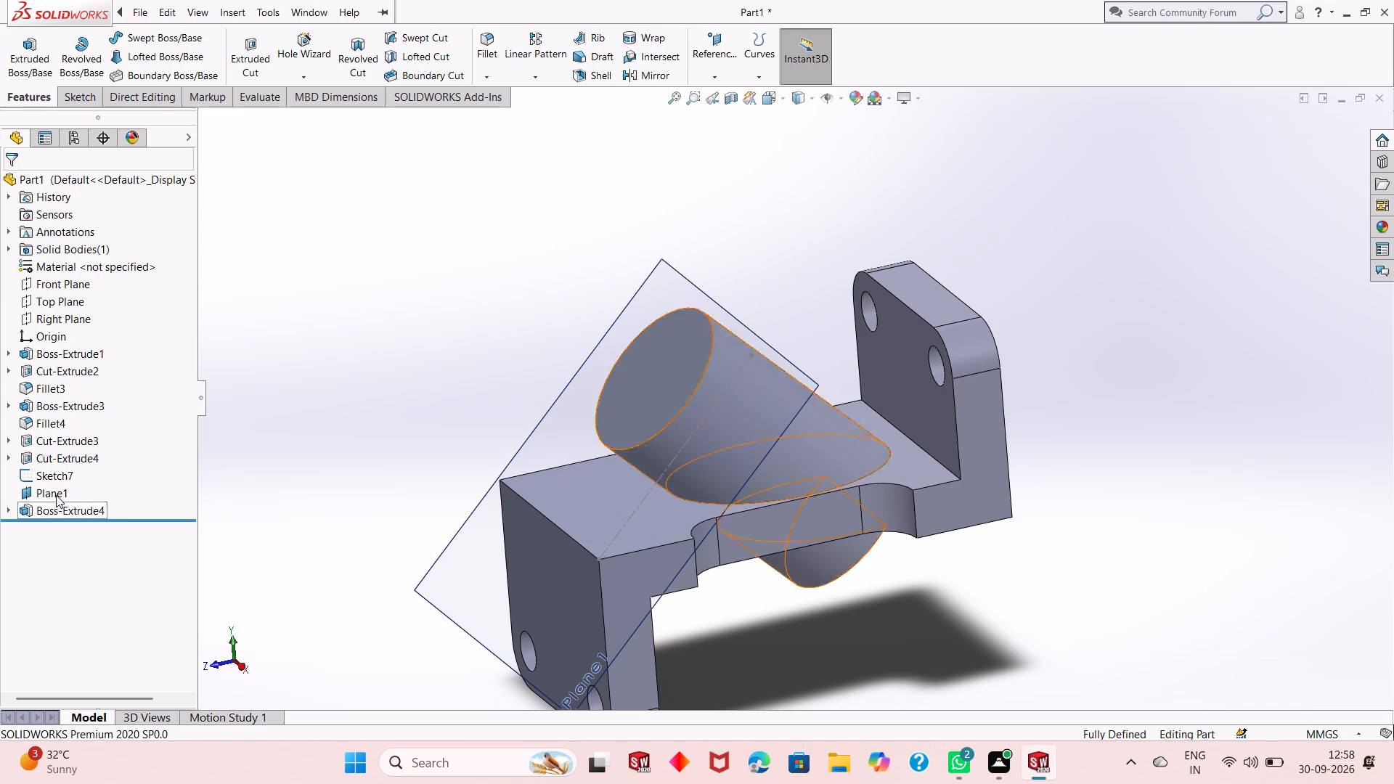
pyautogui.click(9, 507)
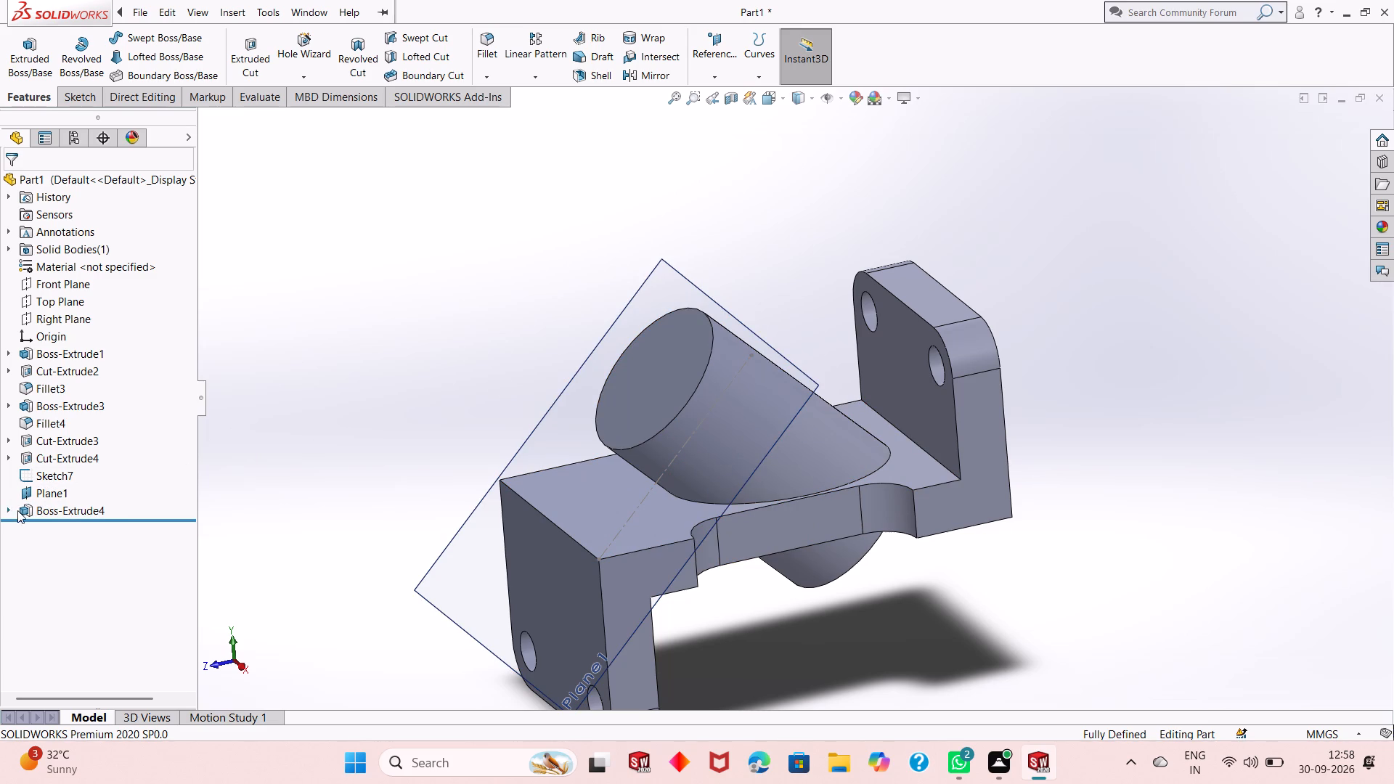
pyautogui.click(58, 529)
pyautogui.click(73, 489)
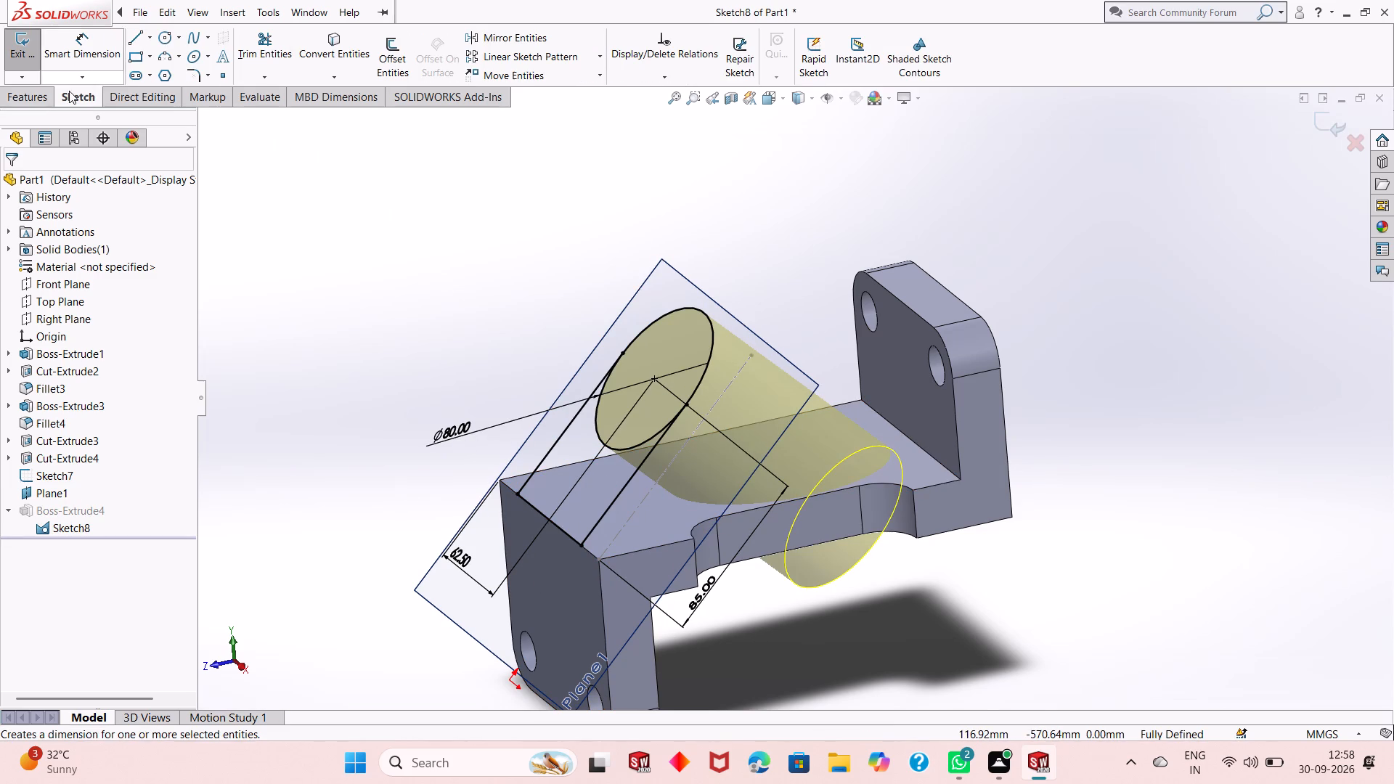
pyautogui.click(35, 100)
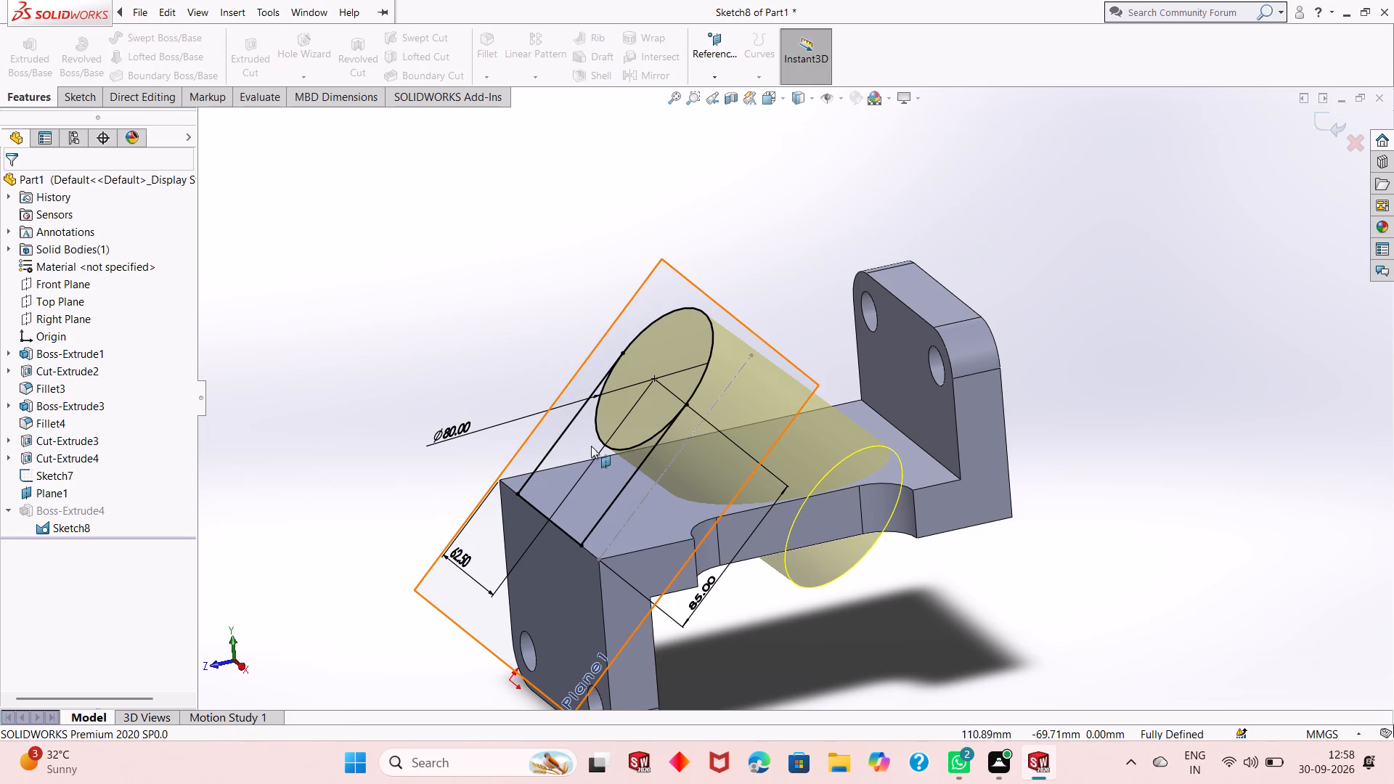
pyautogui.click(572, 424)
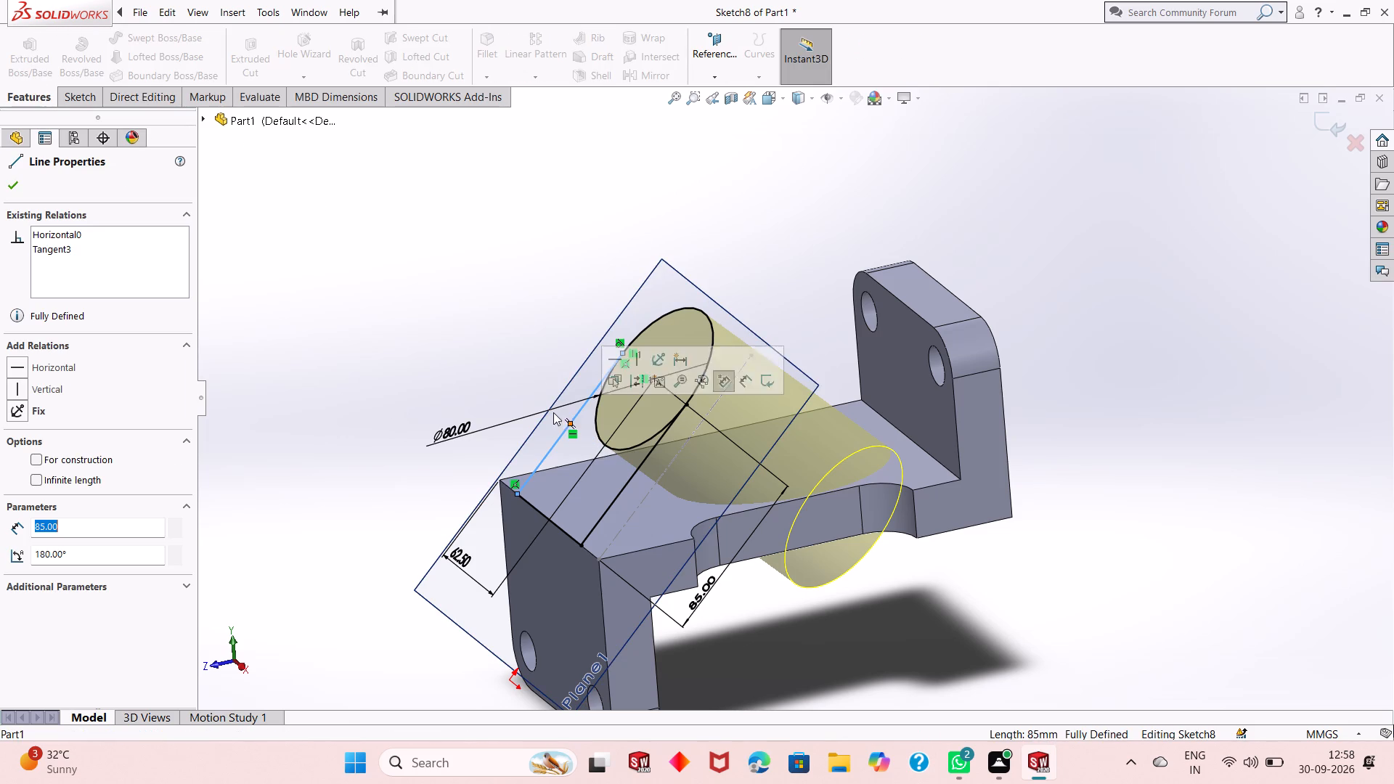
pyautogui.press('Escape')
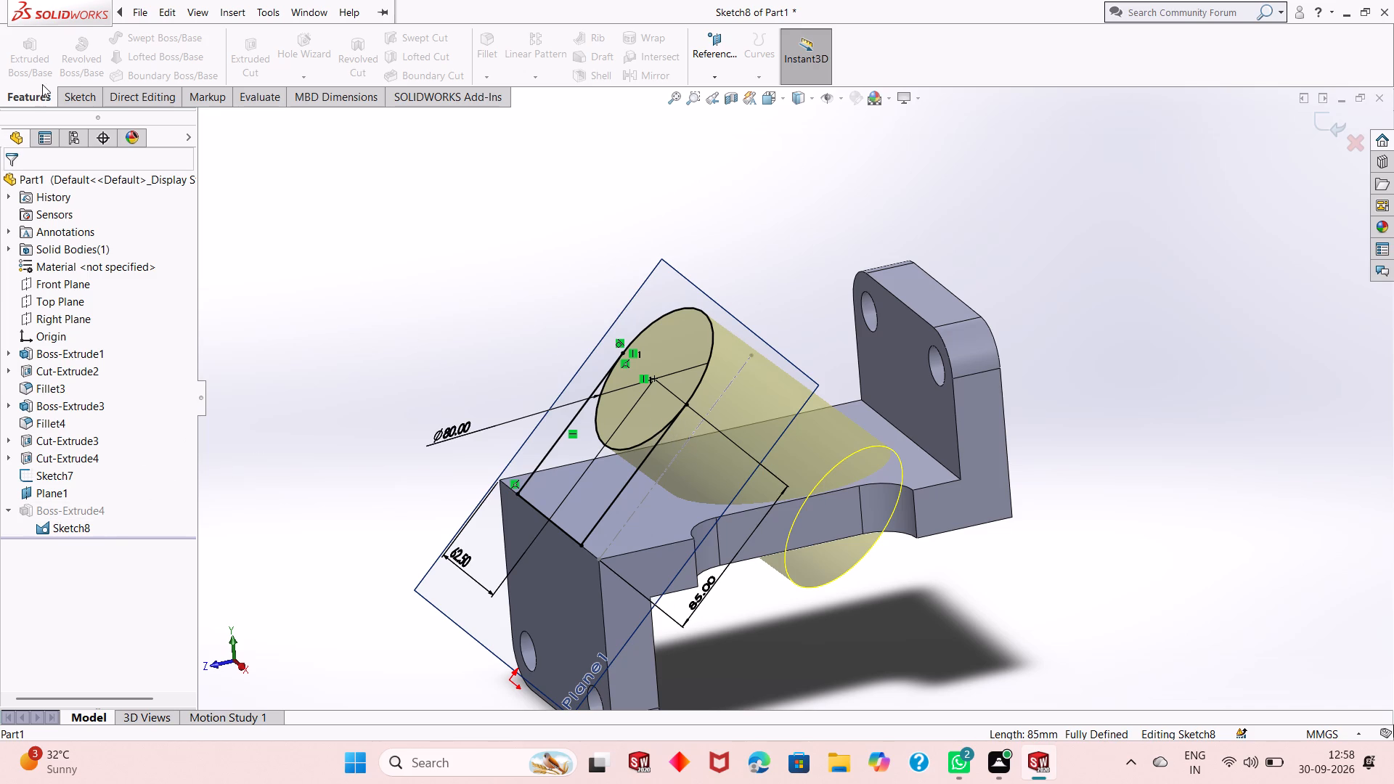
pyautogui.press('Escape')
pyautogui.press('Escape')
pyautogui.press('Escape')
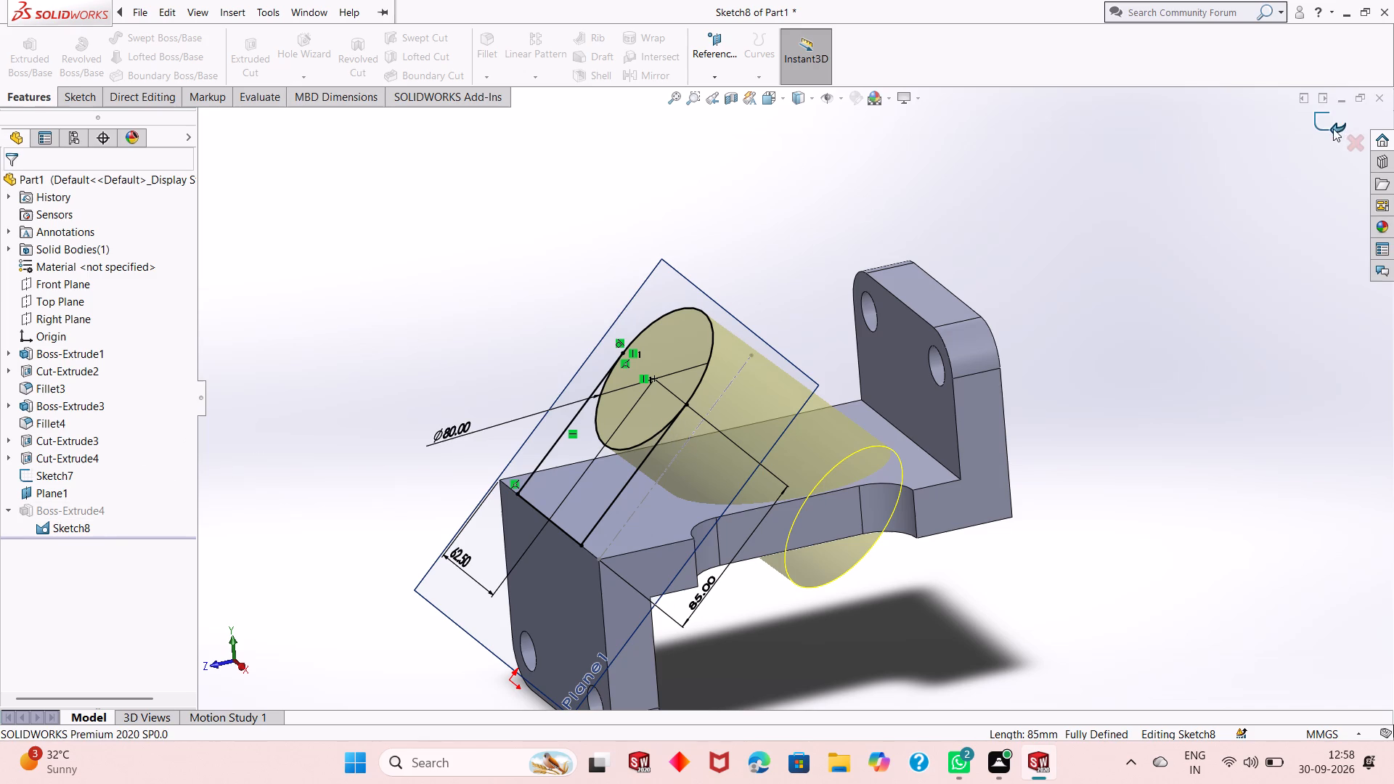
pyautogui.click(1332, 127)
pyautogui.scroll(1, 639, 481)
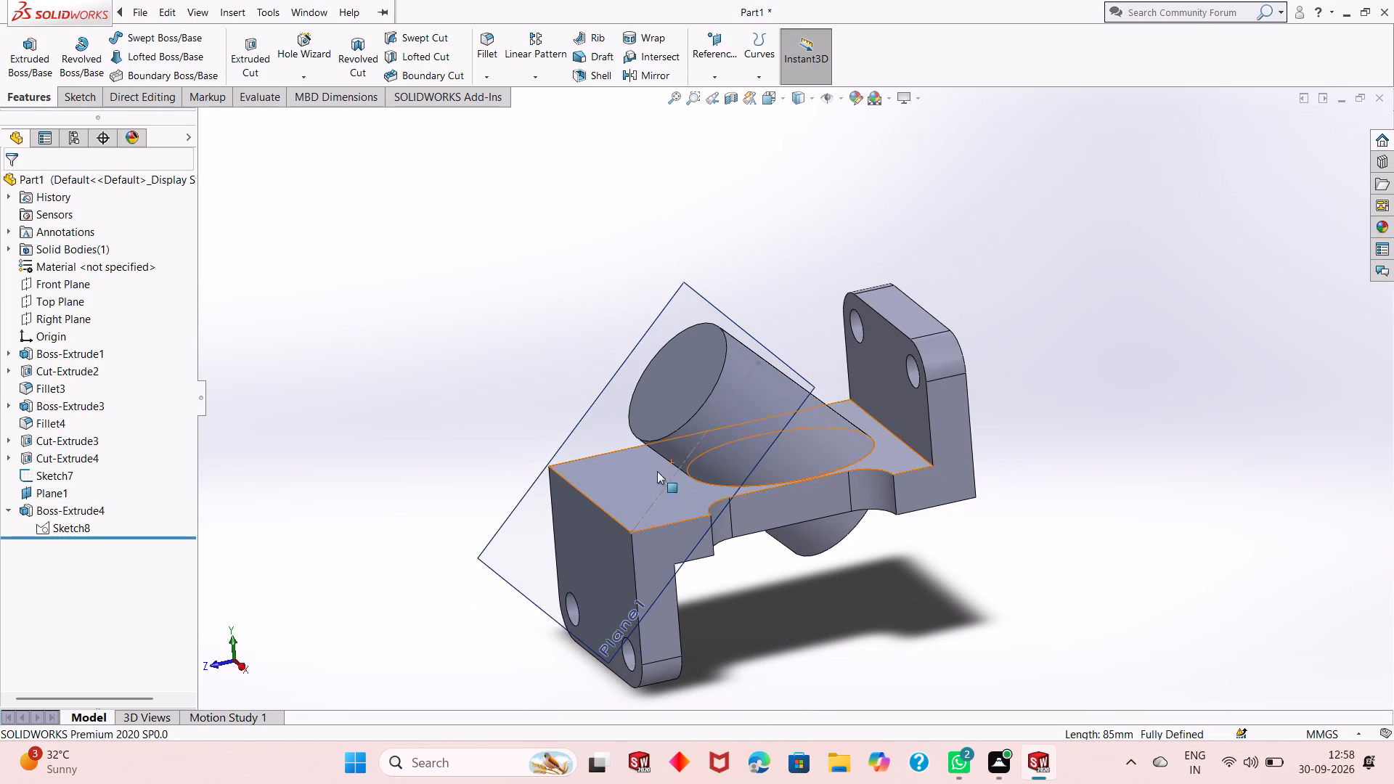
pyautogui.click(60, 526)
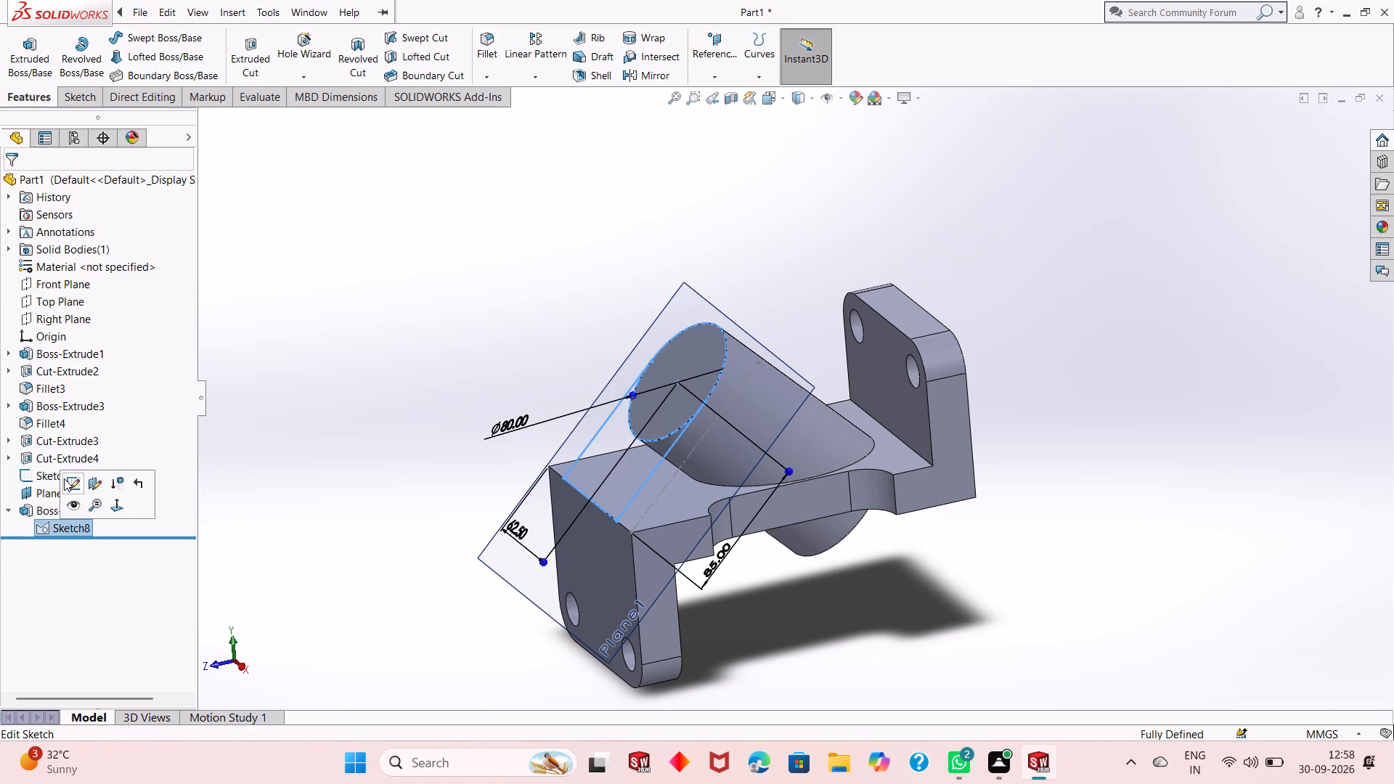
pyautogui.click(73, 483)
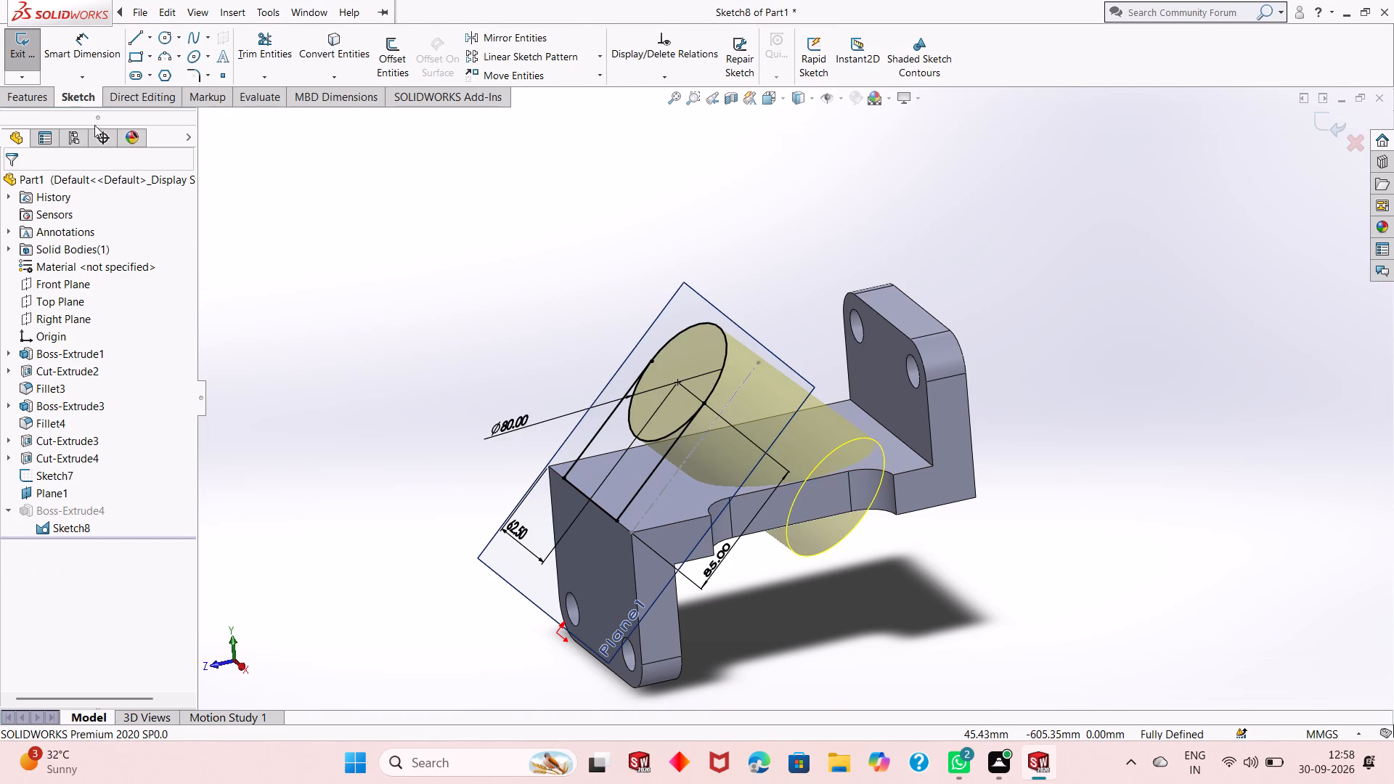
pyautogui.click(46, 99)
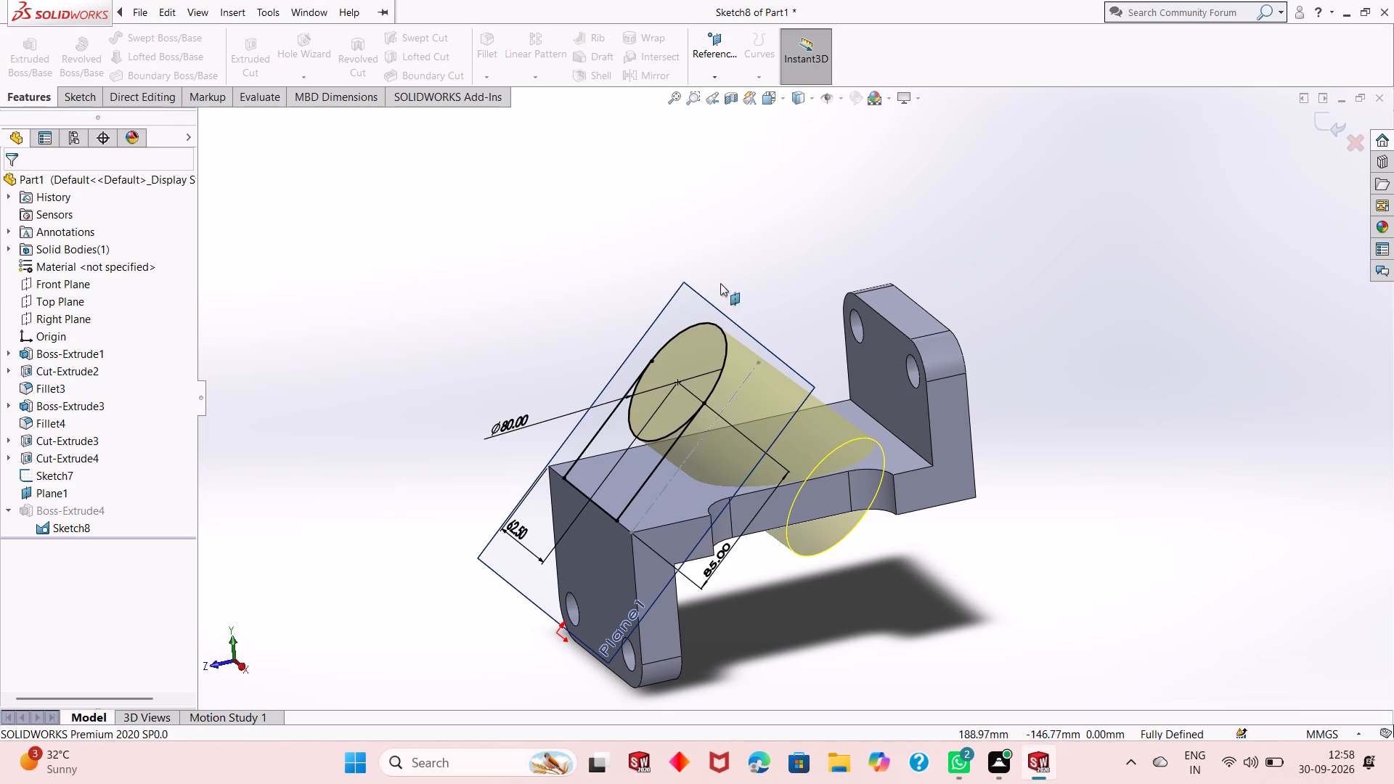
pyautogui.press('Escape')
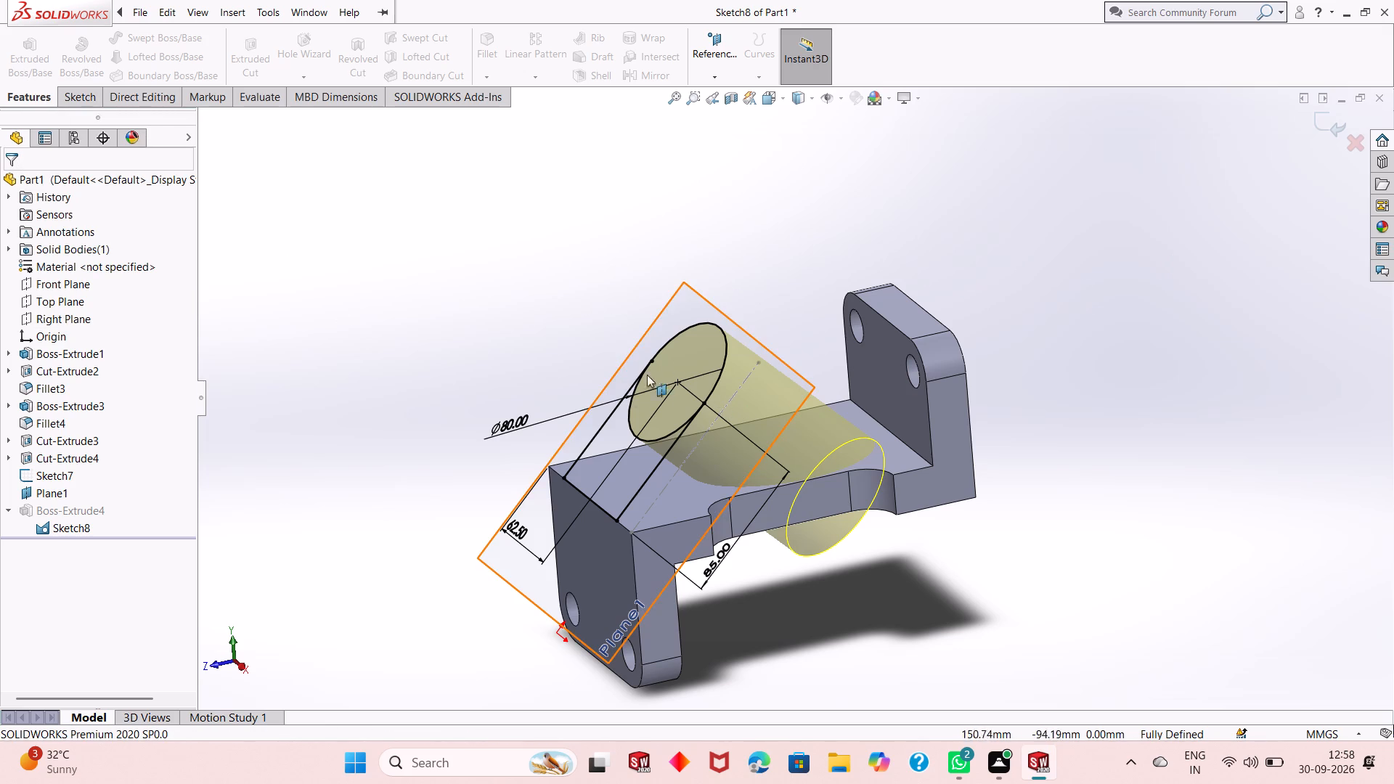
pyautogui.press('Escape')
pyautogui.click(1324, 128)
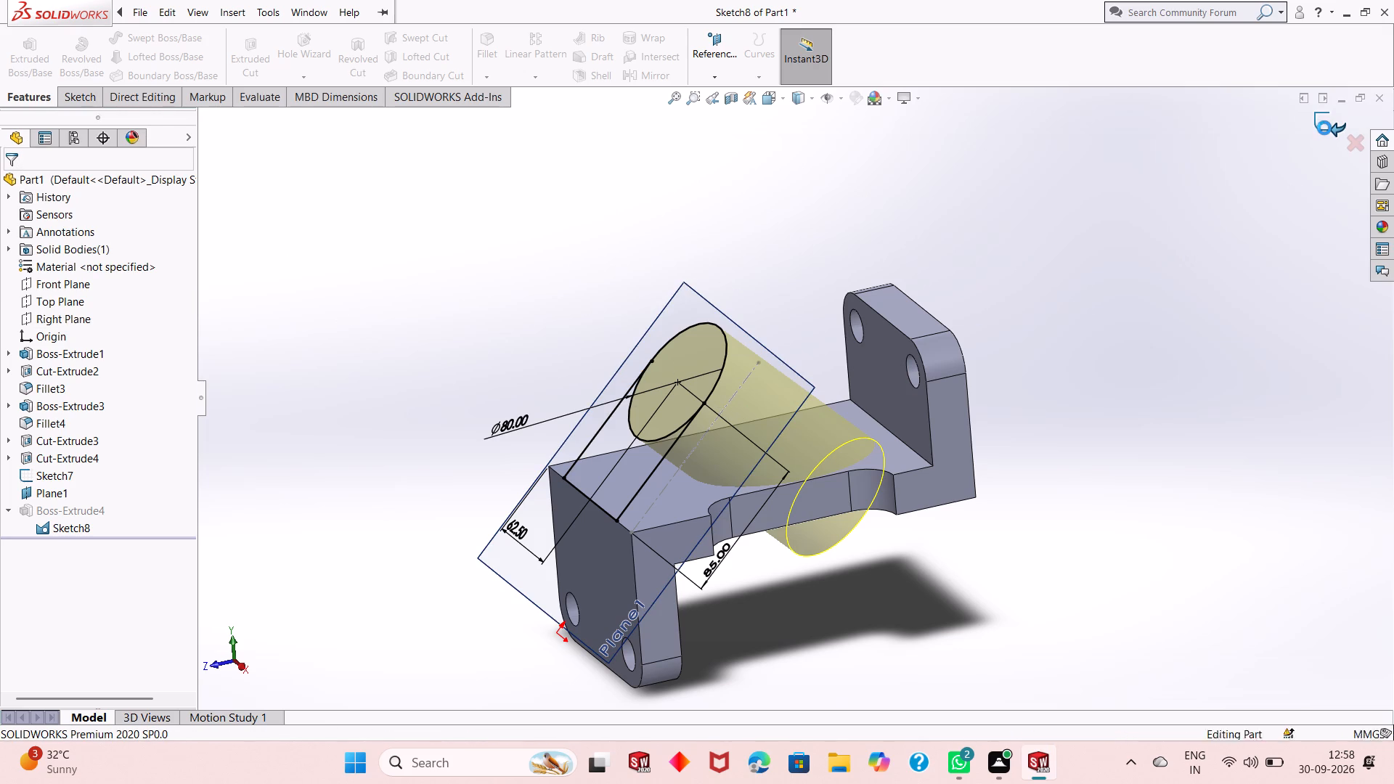
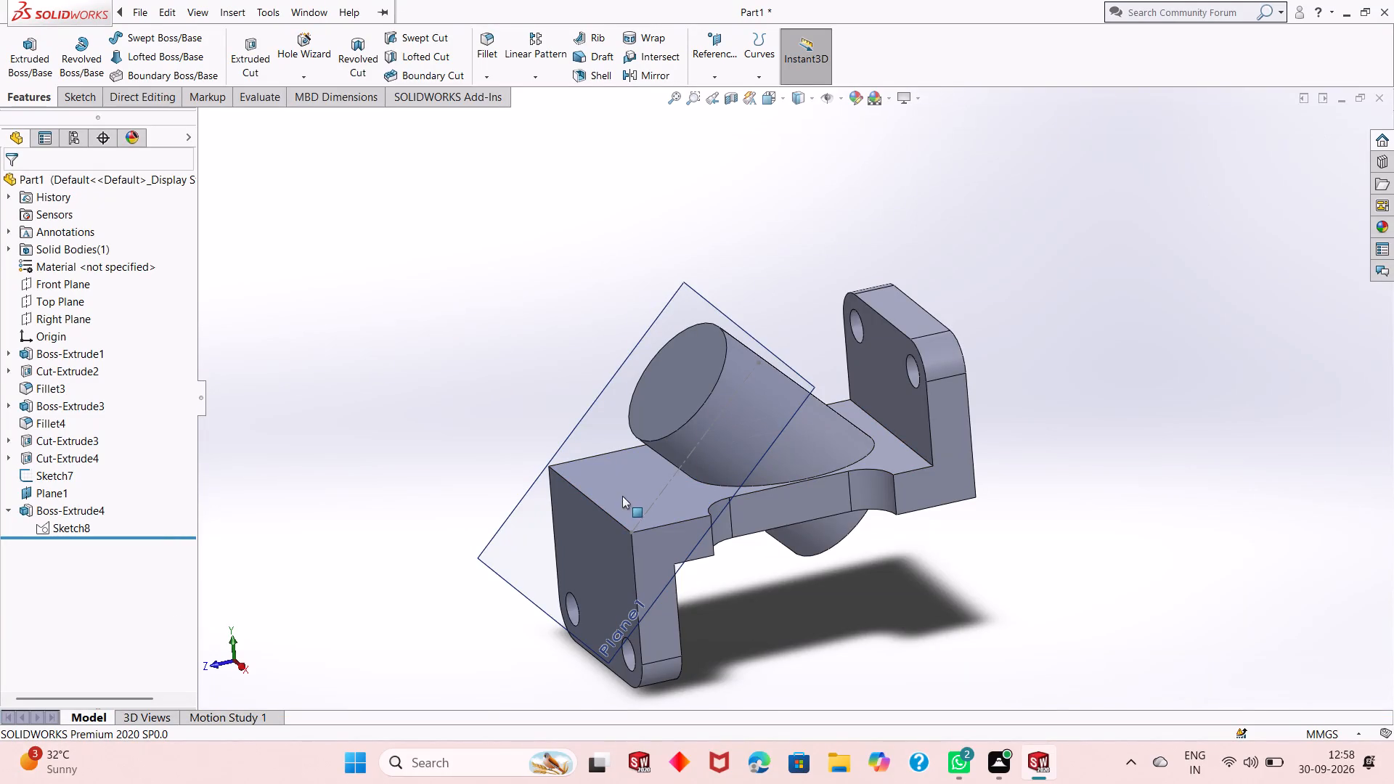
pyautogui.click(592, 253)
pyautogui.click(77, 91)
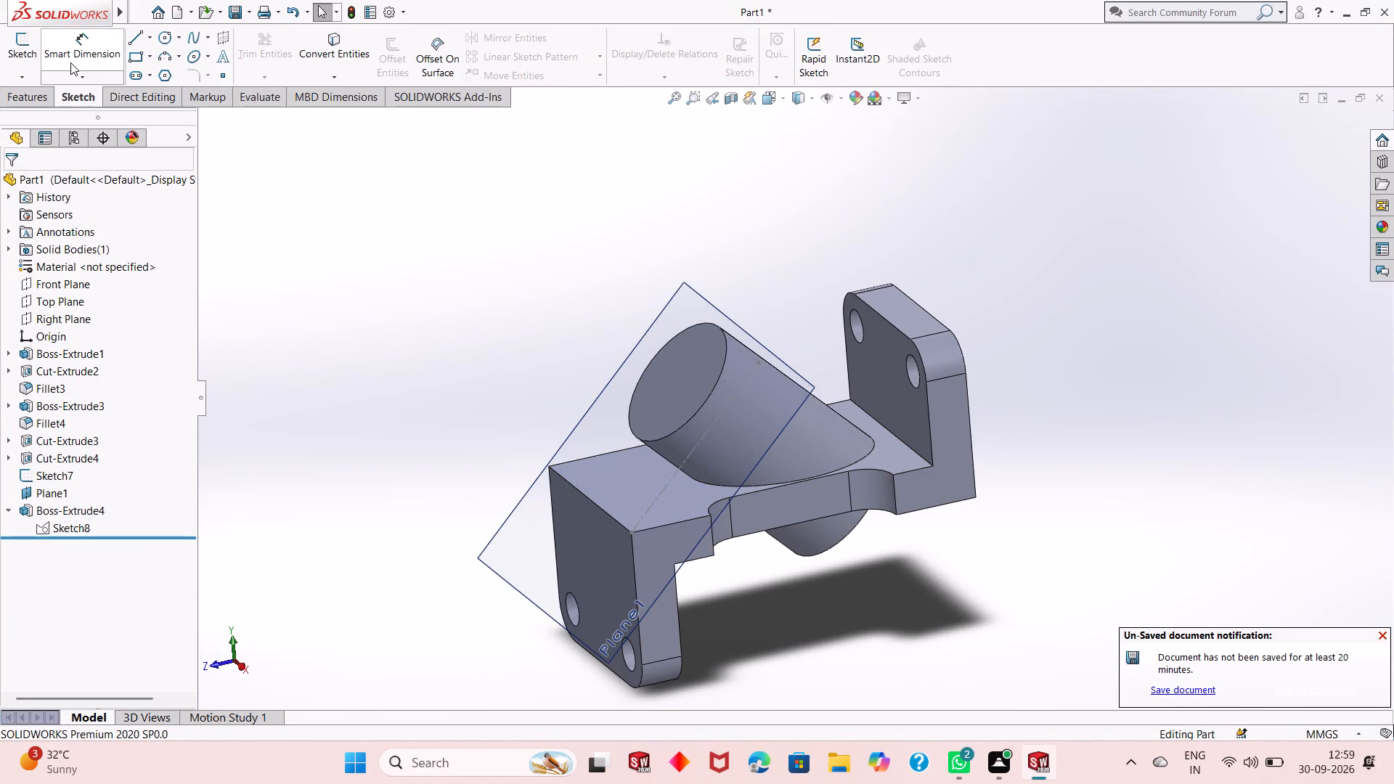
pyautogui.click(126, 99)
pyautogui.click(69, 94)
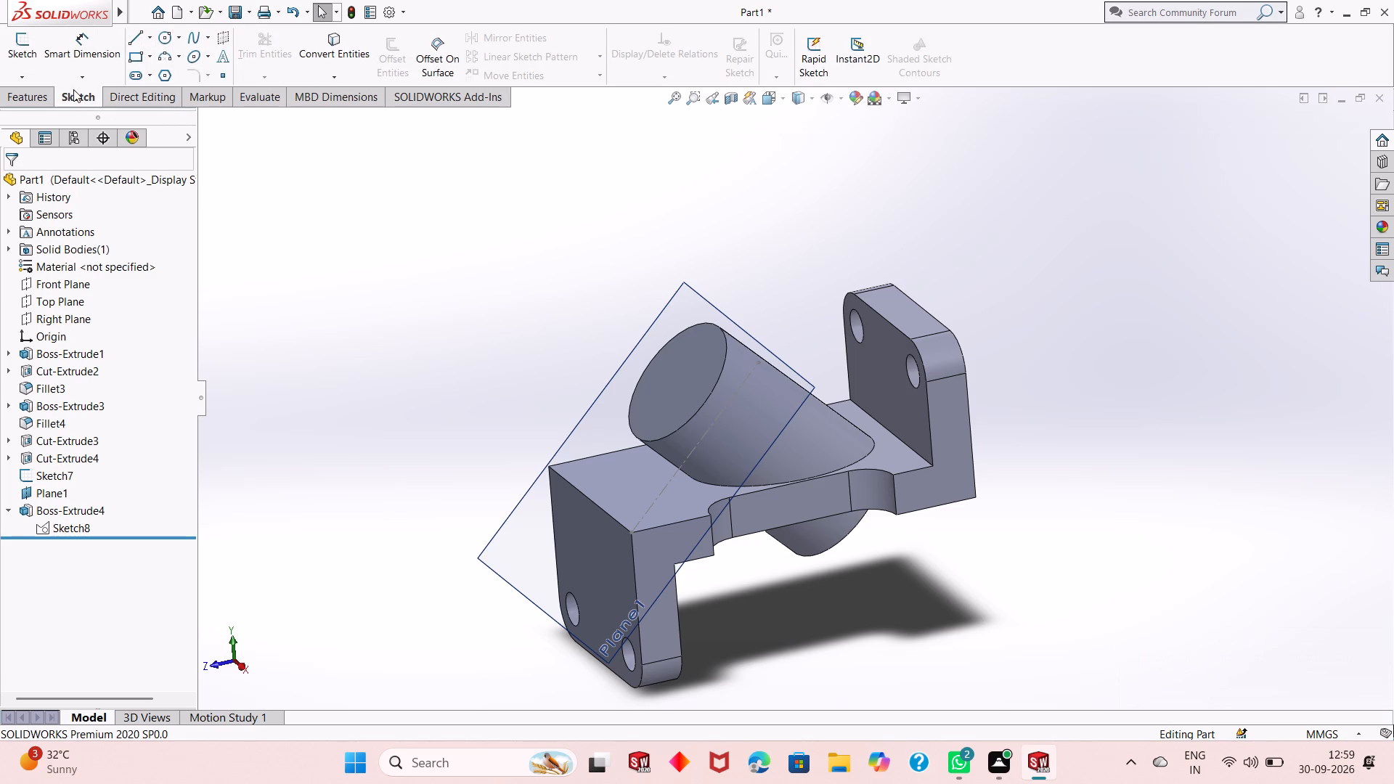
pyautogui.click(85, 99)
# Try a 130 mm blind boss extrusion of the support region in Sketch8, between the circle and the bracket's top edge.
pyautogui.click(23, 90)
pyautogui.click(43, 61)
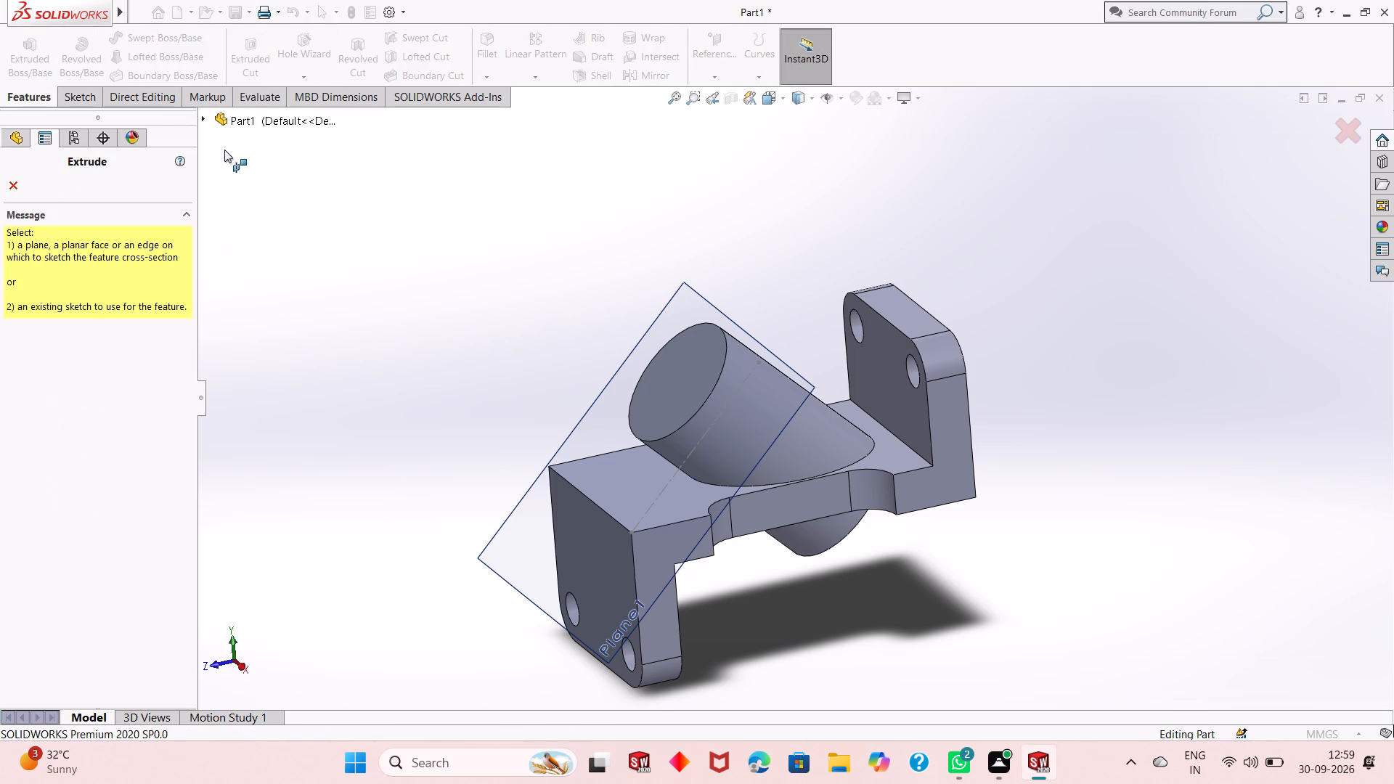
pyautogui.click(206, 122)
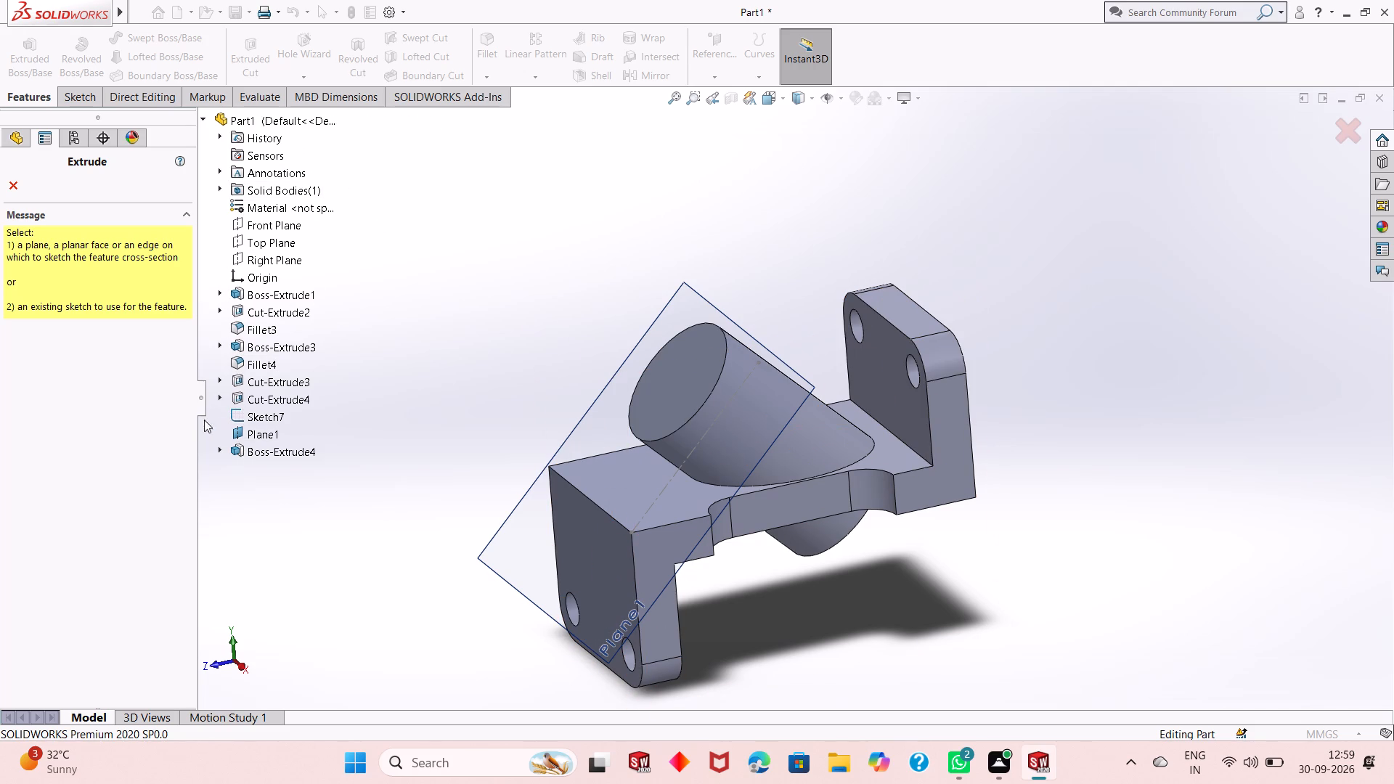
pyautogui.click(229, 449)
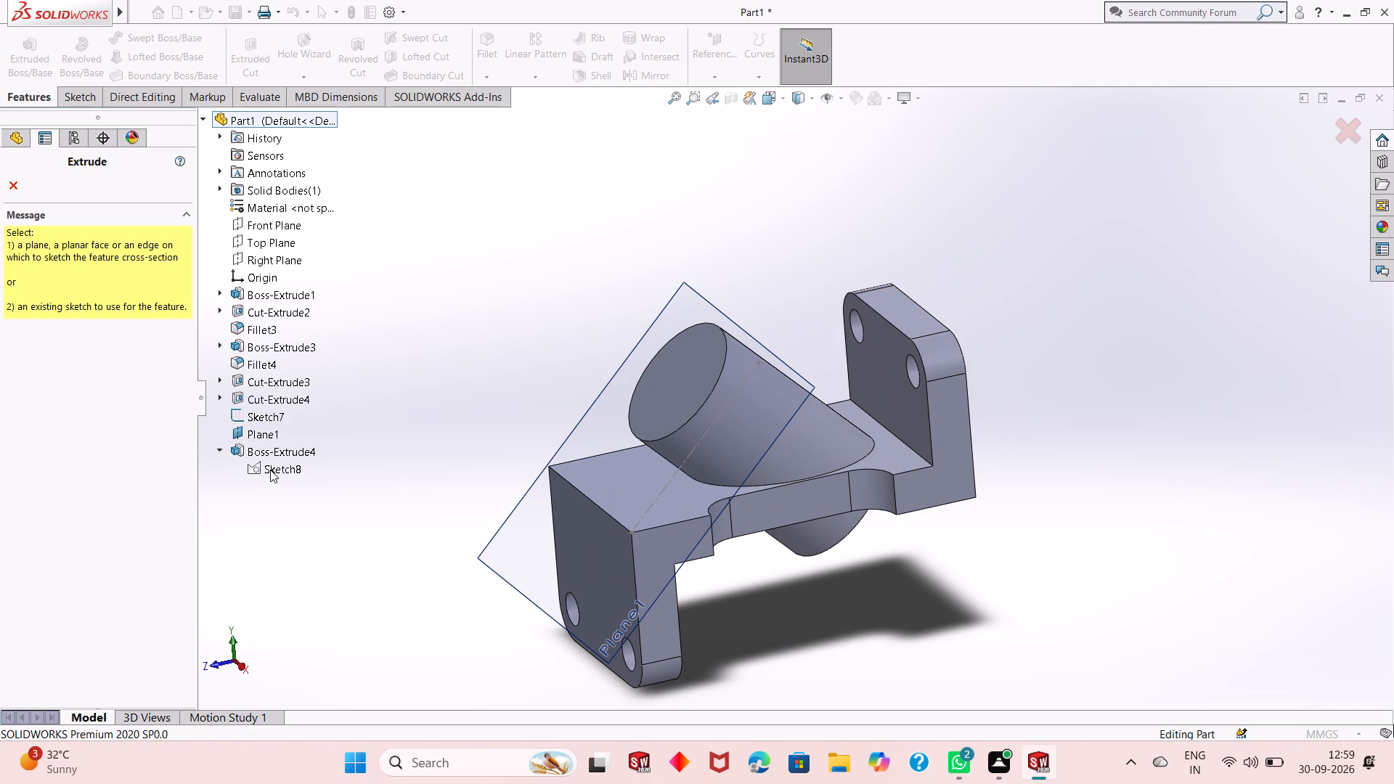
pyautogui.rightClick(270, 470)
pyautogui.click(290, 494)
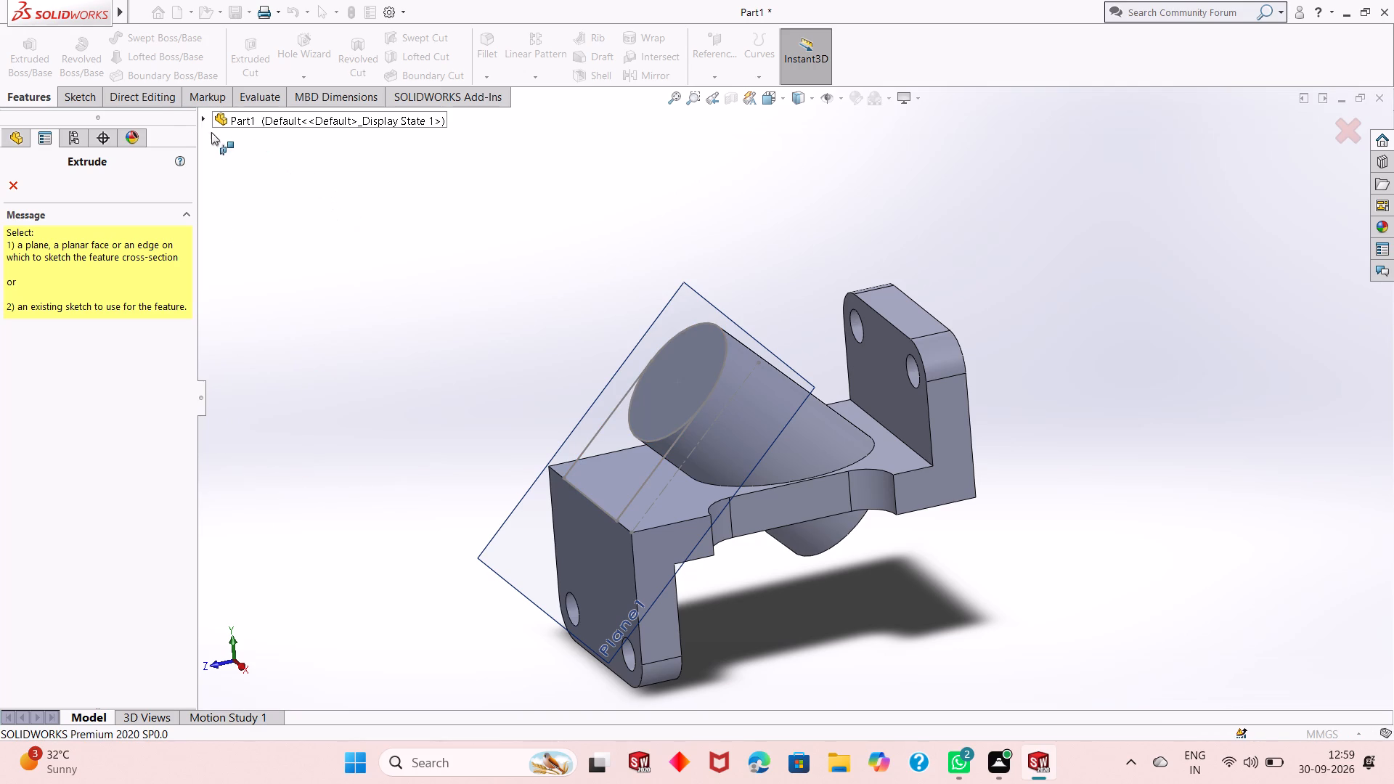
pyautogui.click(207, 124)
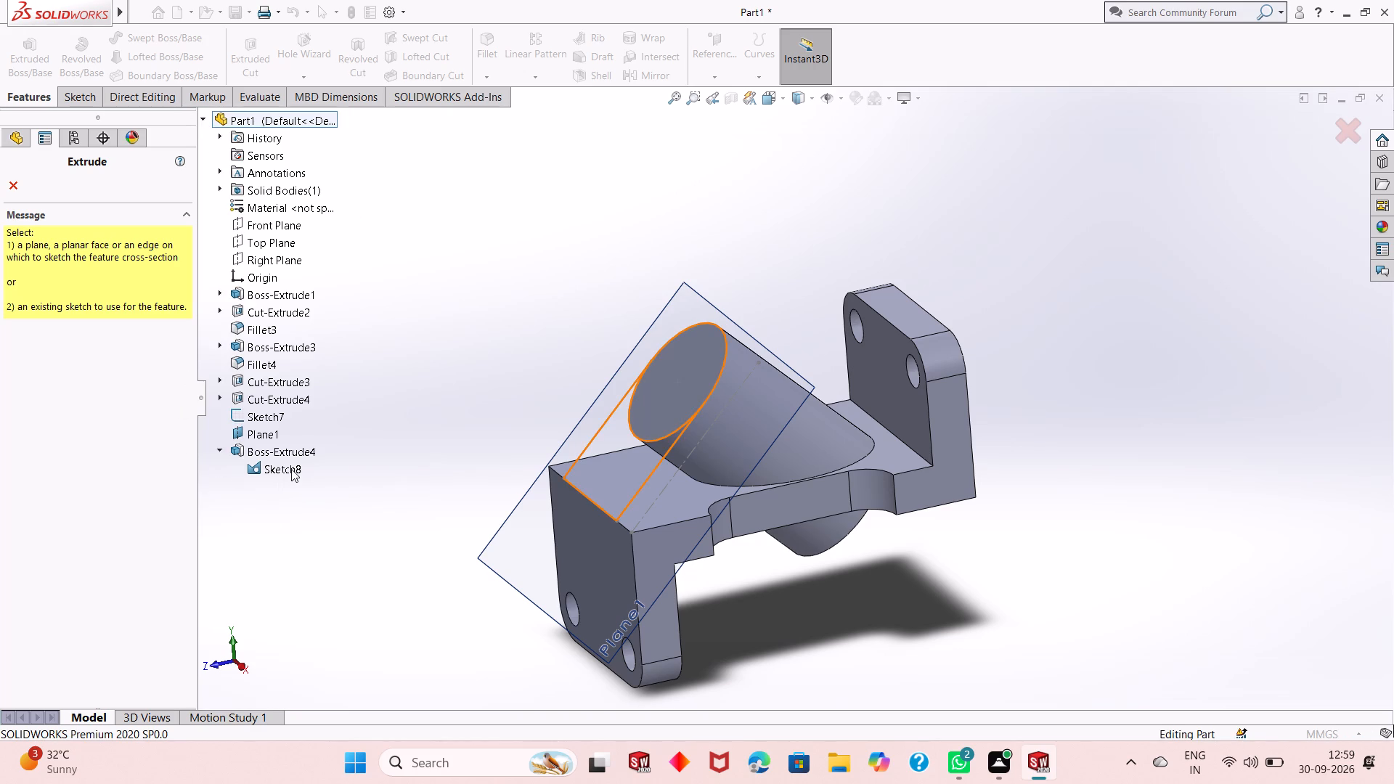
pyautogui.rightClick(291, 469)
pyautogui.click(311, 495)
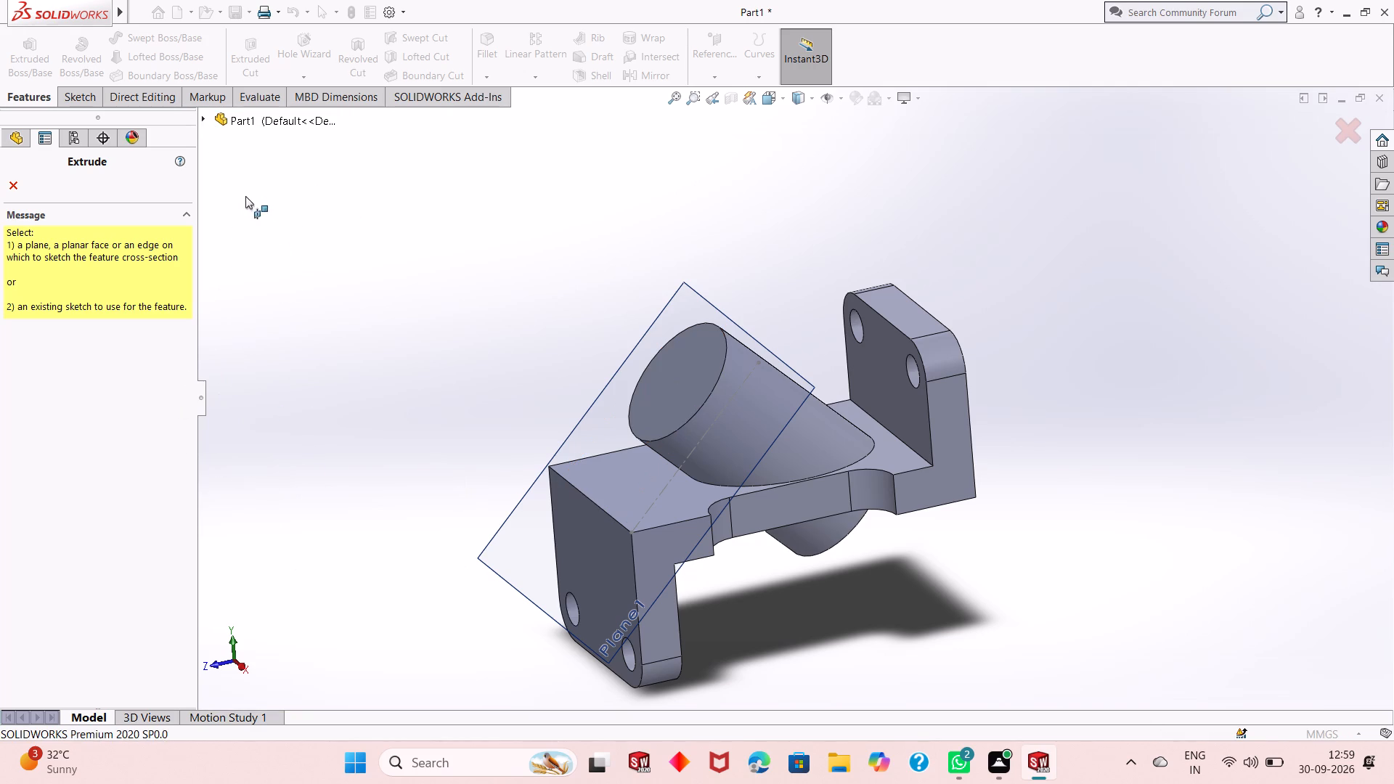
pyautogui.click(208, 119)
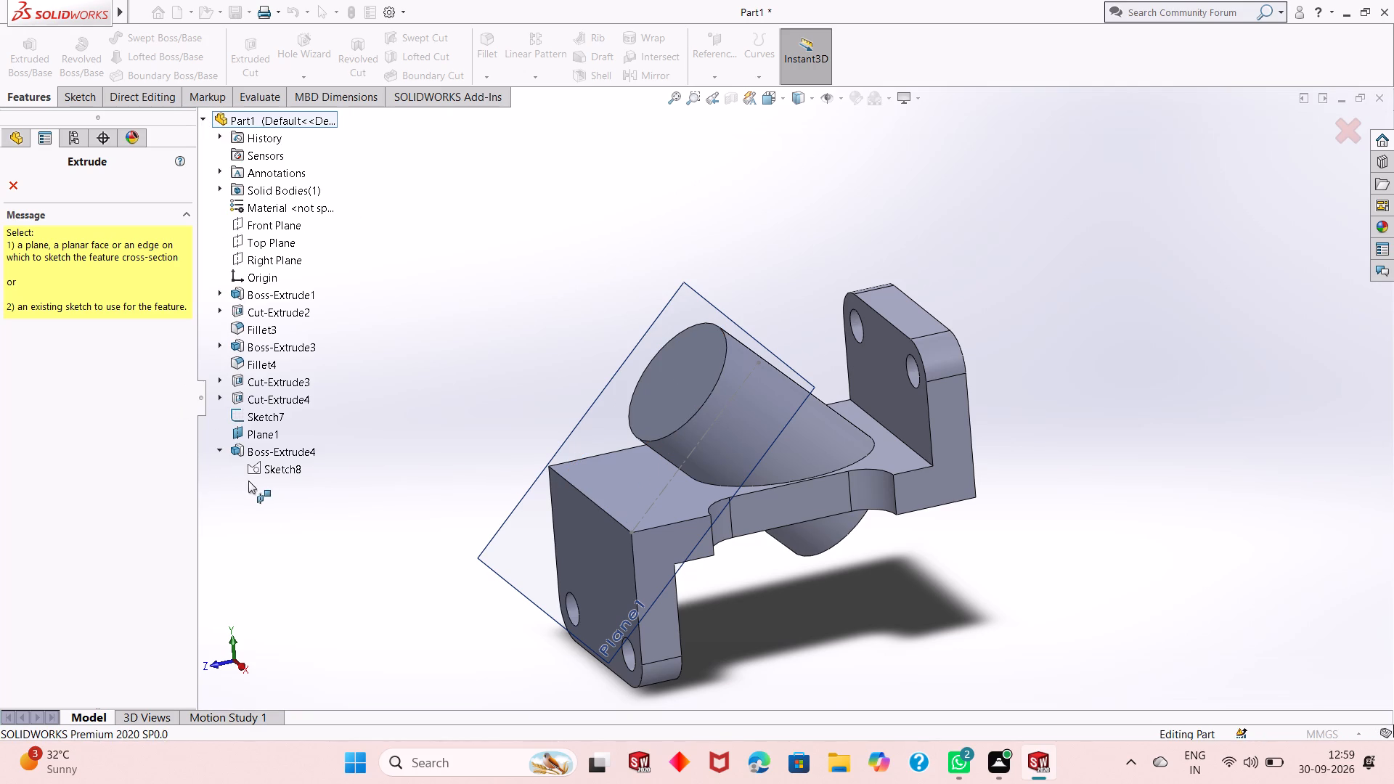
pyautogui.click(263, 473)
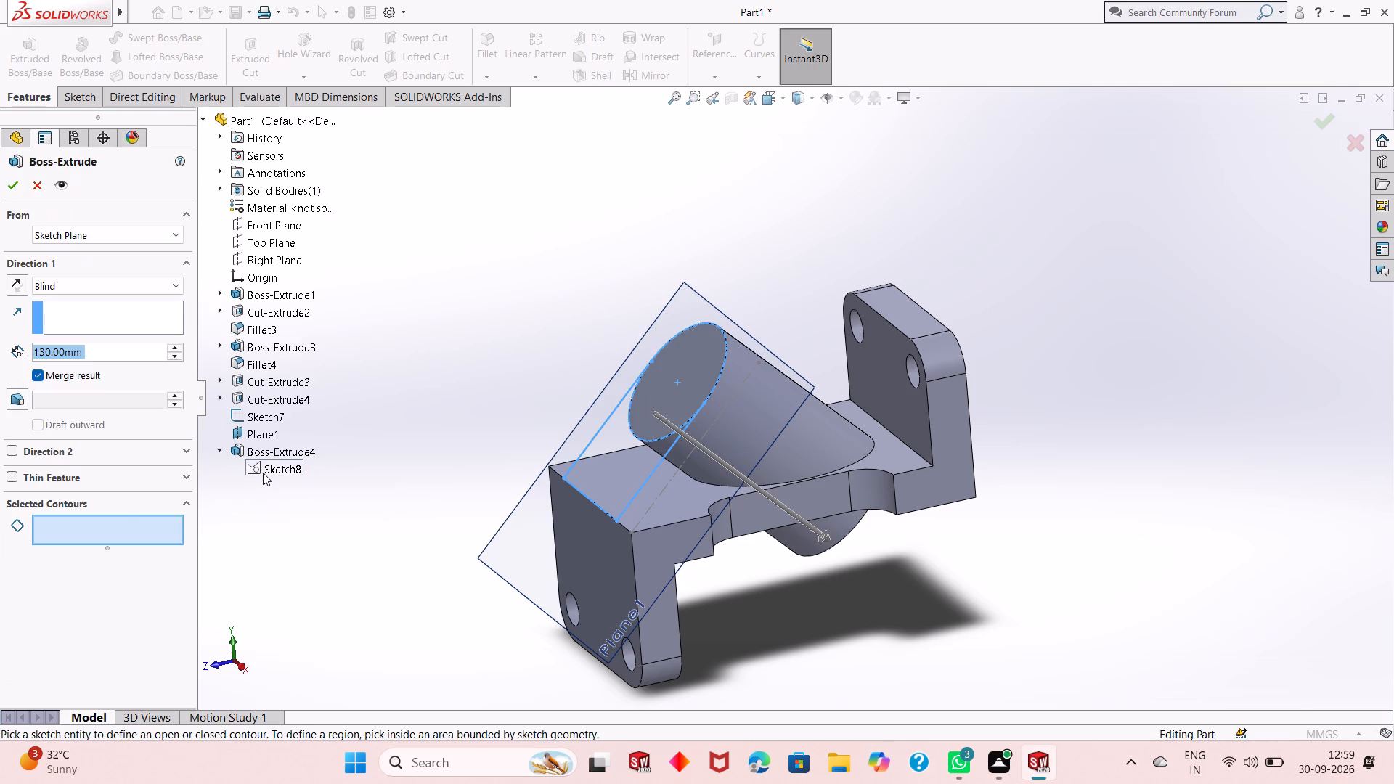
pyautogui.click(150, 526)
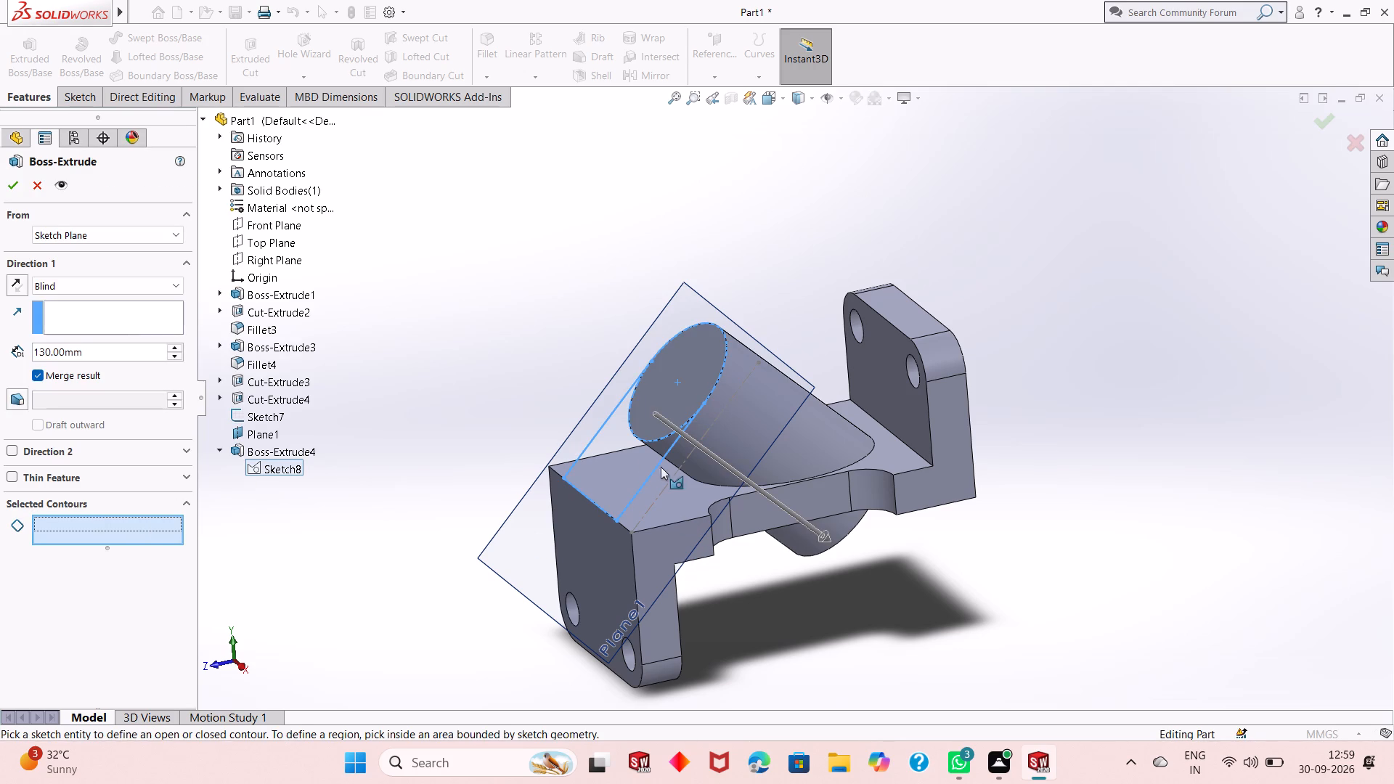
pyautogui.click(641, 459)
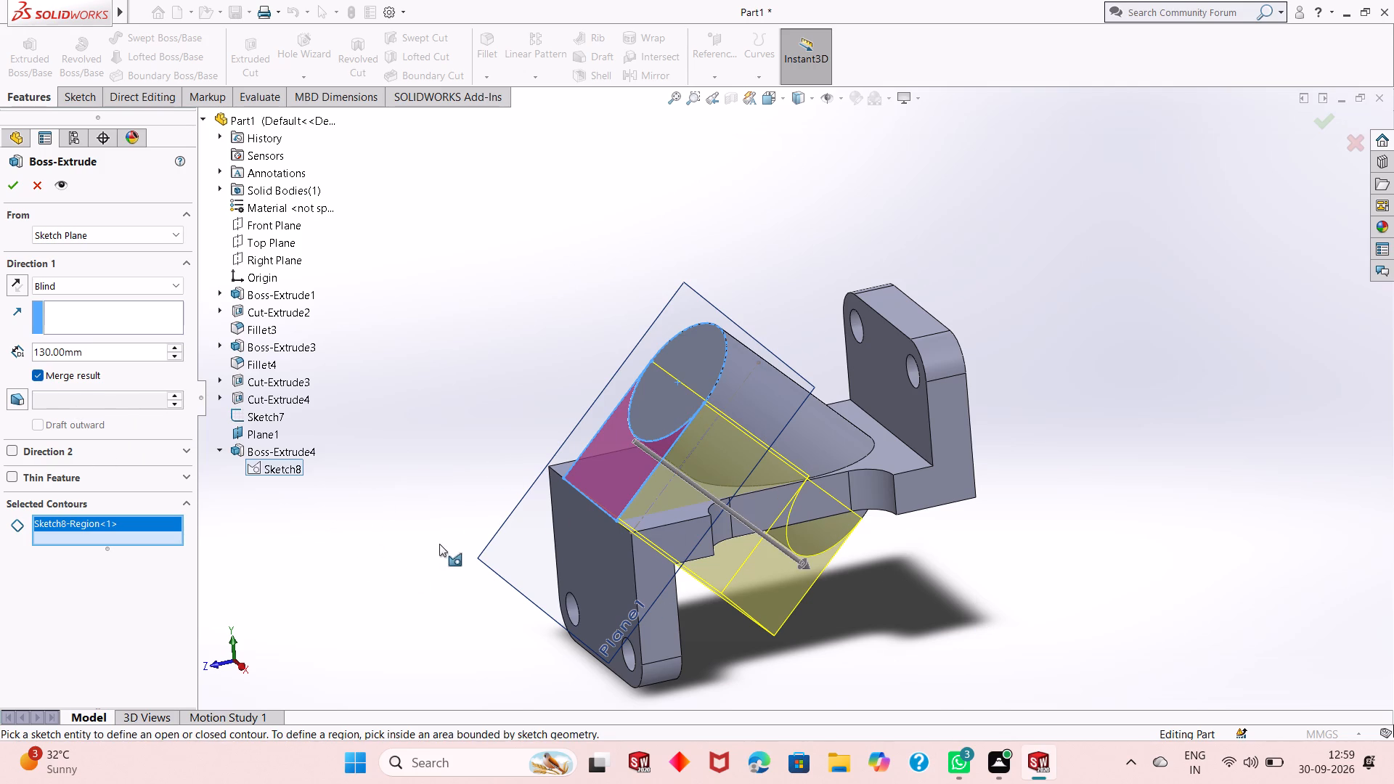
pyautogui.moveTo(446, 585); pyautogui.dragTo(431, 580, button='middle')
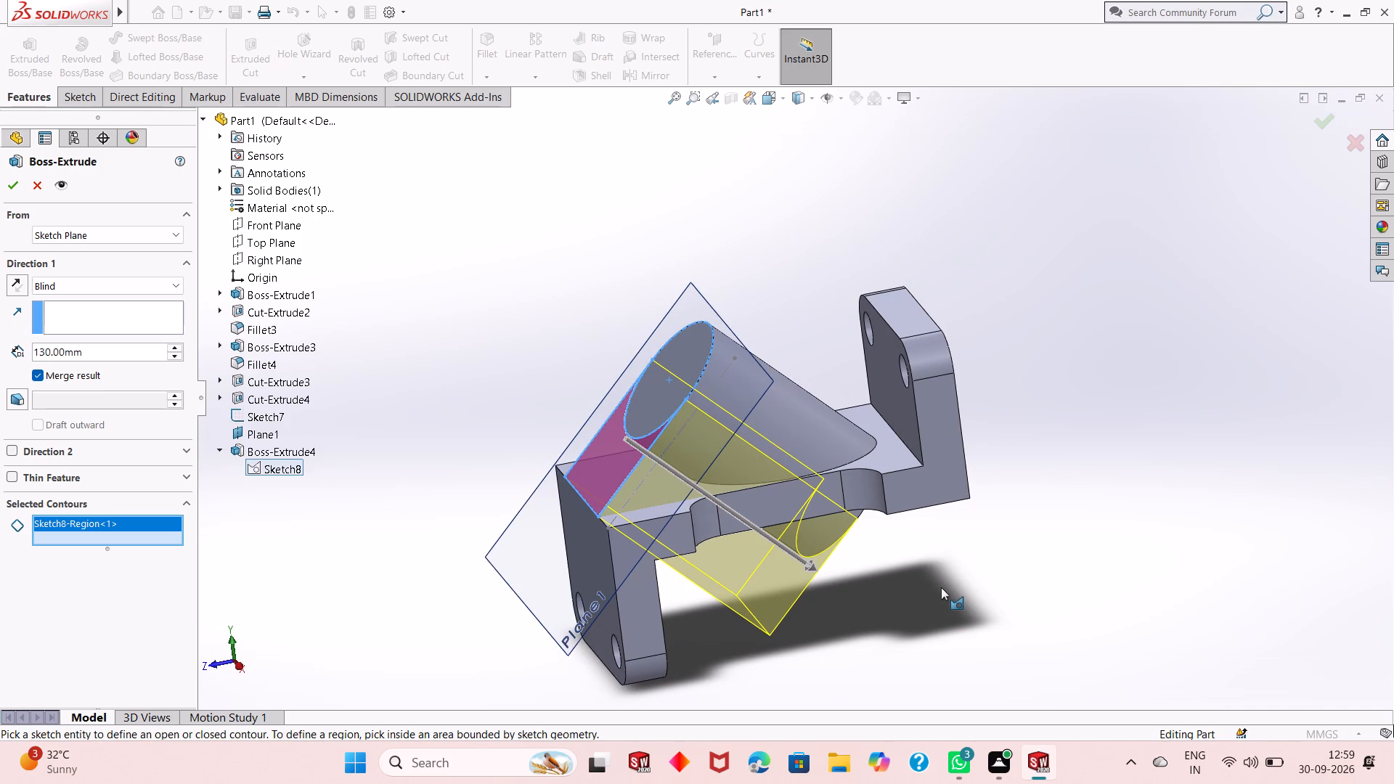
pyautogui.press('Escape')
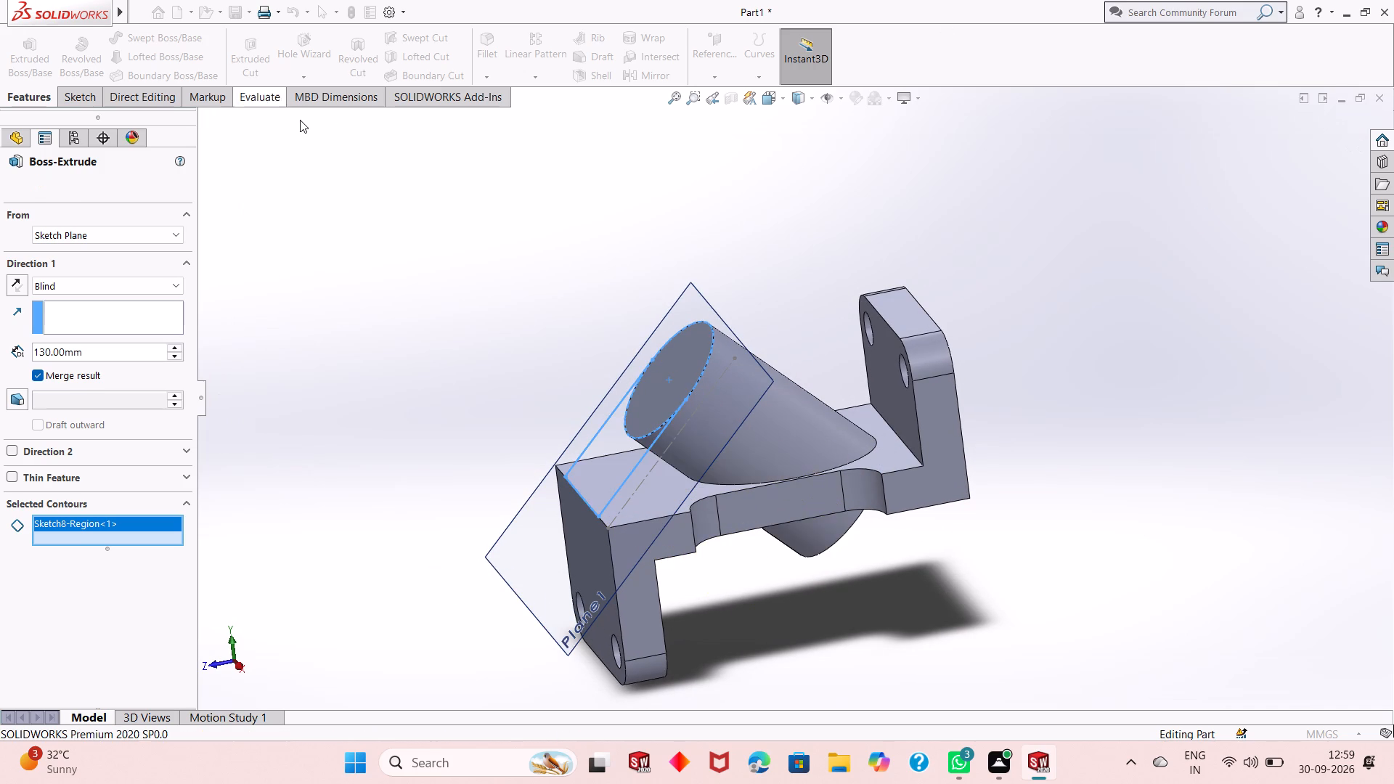
# Undo the inclined cylinder's blind extrusion, returning to its sketch on Plane1.
pyautogui.hotkey('ctrl', 'z')
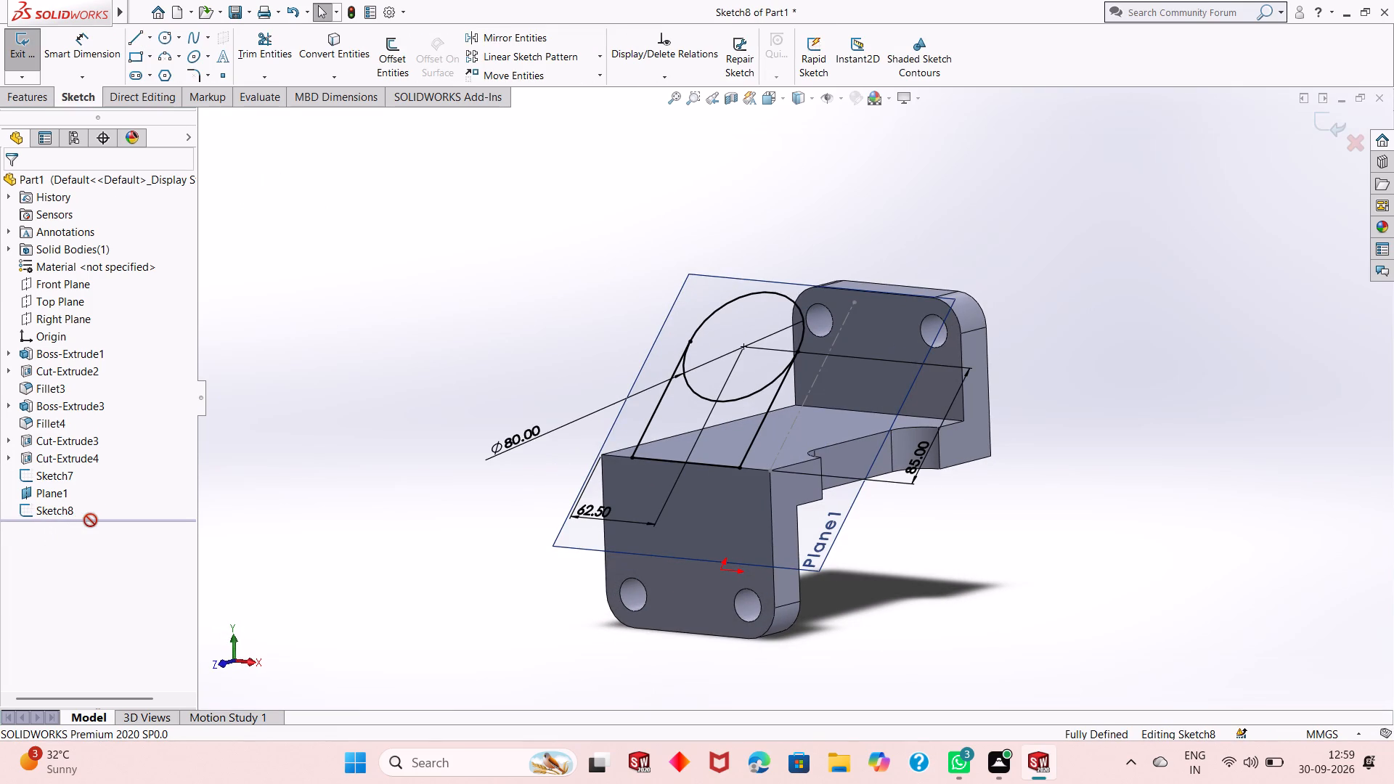
pyautogui.press('`')
pyautogui.press('Escape')
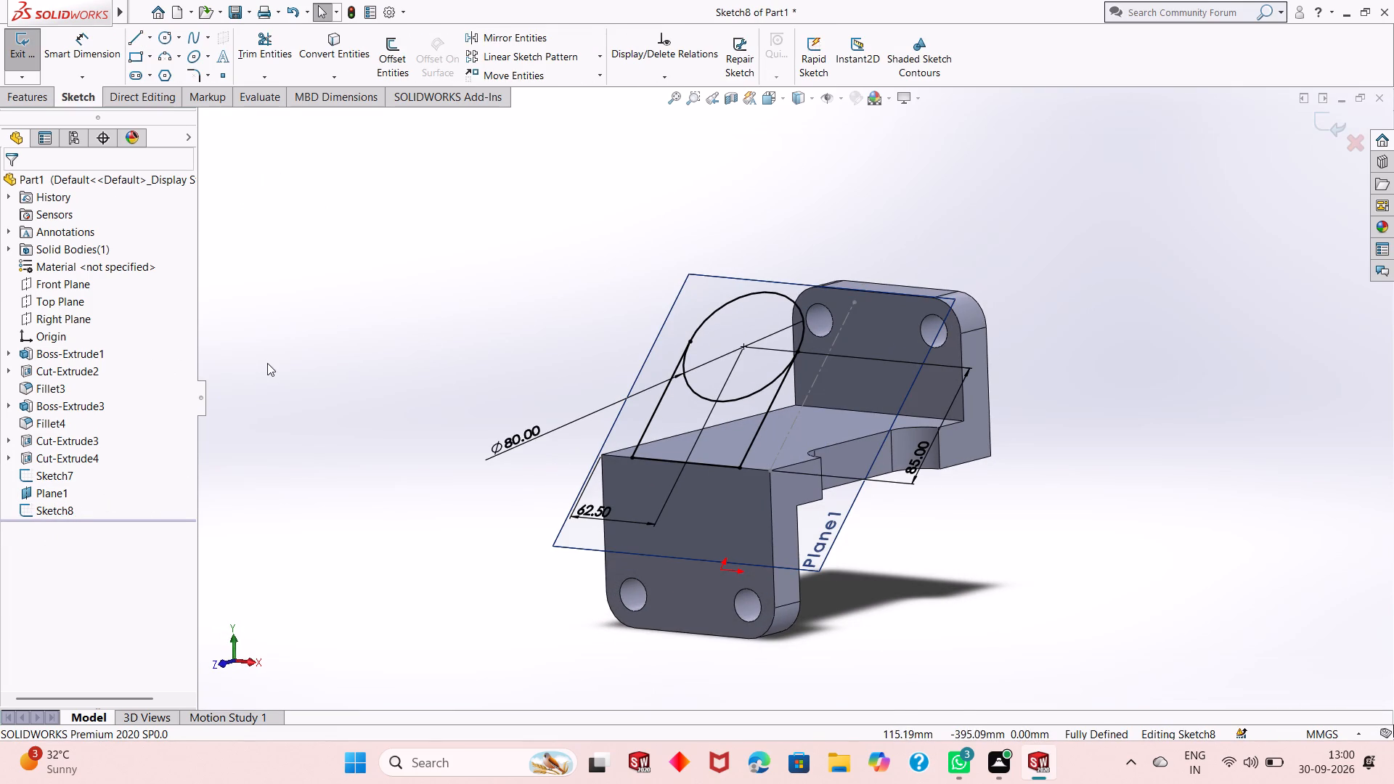
# Set up a boss extrusion of only the 80 mm circular region in Sketch8, with the end condition Up To Next.
pyautogui.click(28, 91)
pyautogui.click(26, 50)
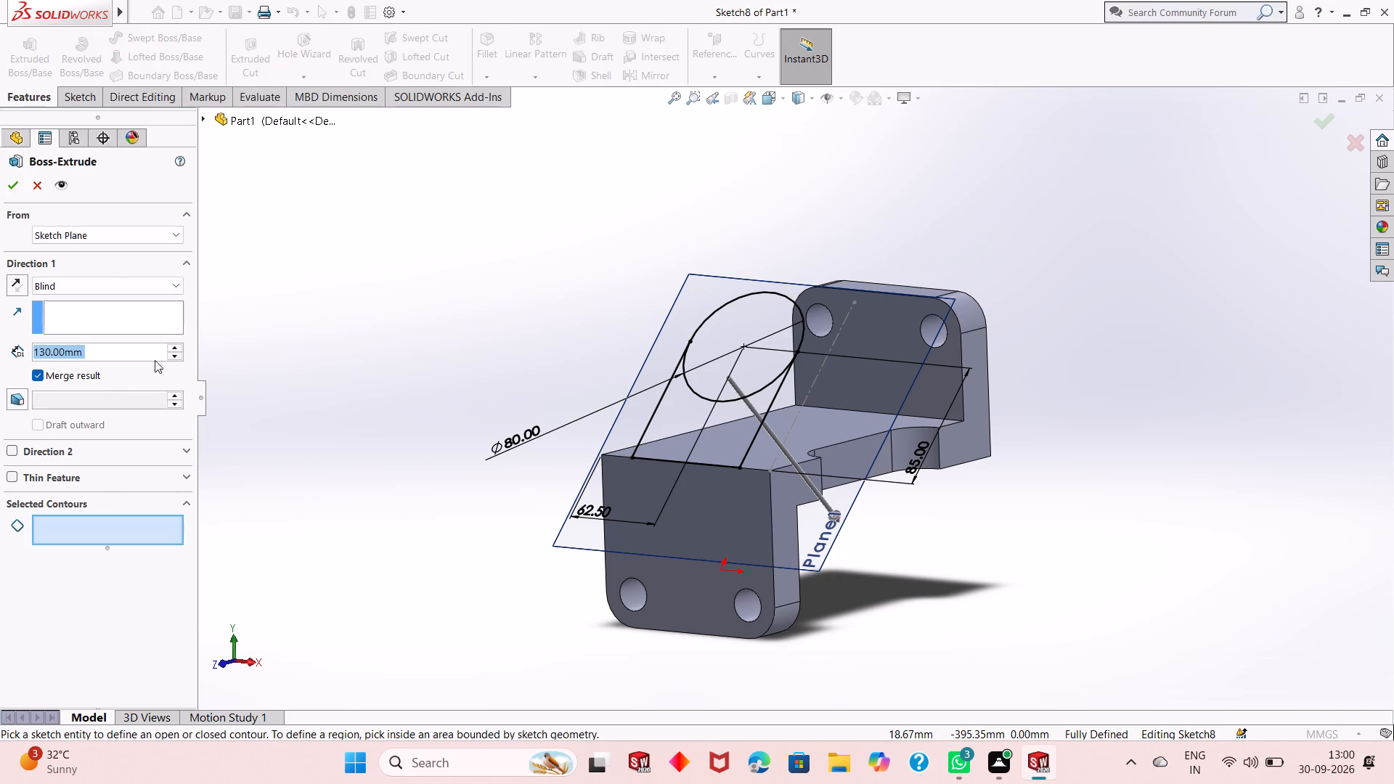
pyautogui.click(756, 388)
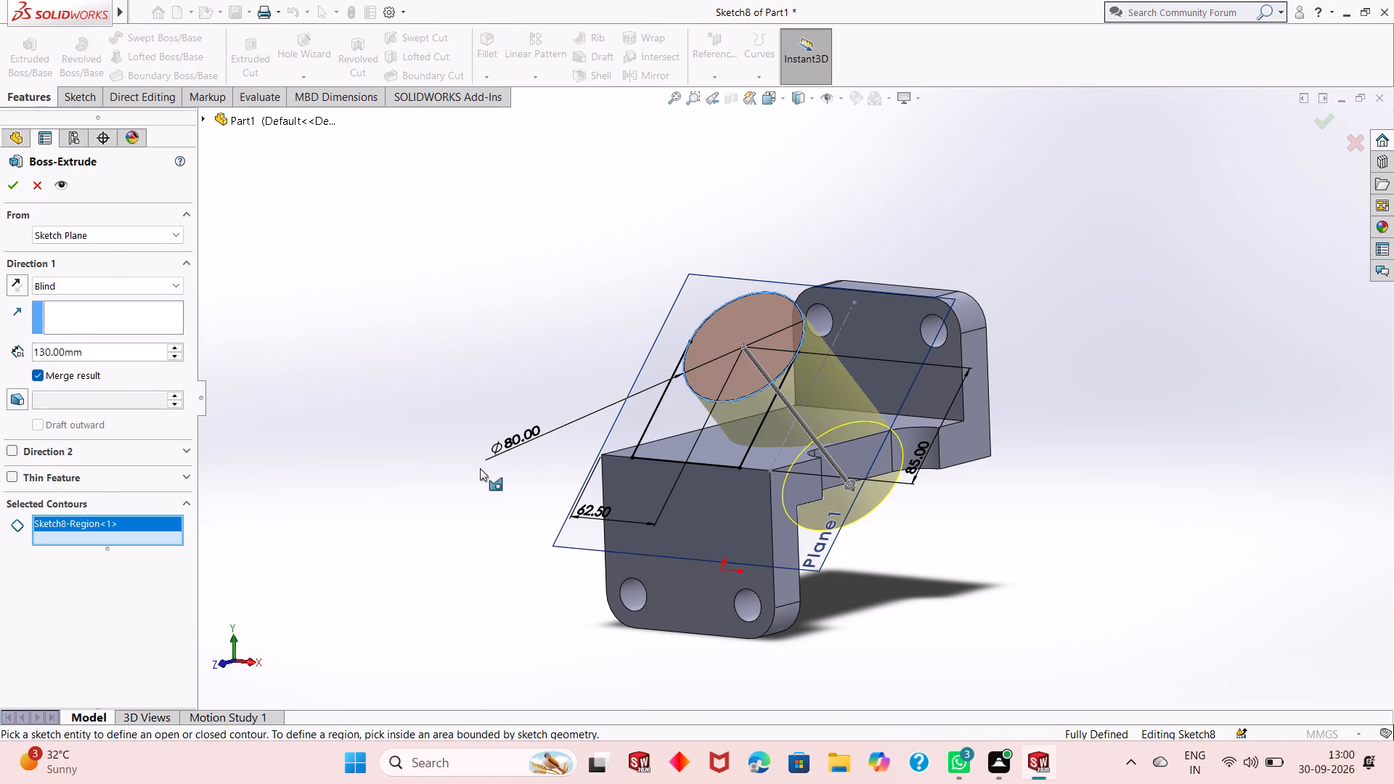
pyautogui.moveTo(447, 472); pyautogui.dragTo(359, 479, button='middle')
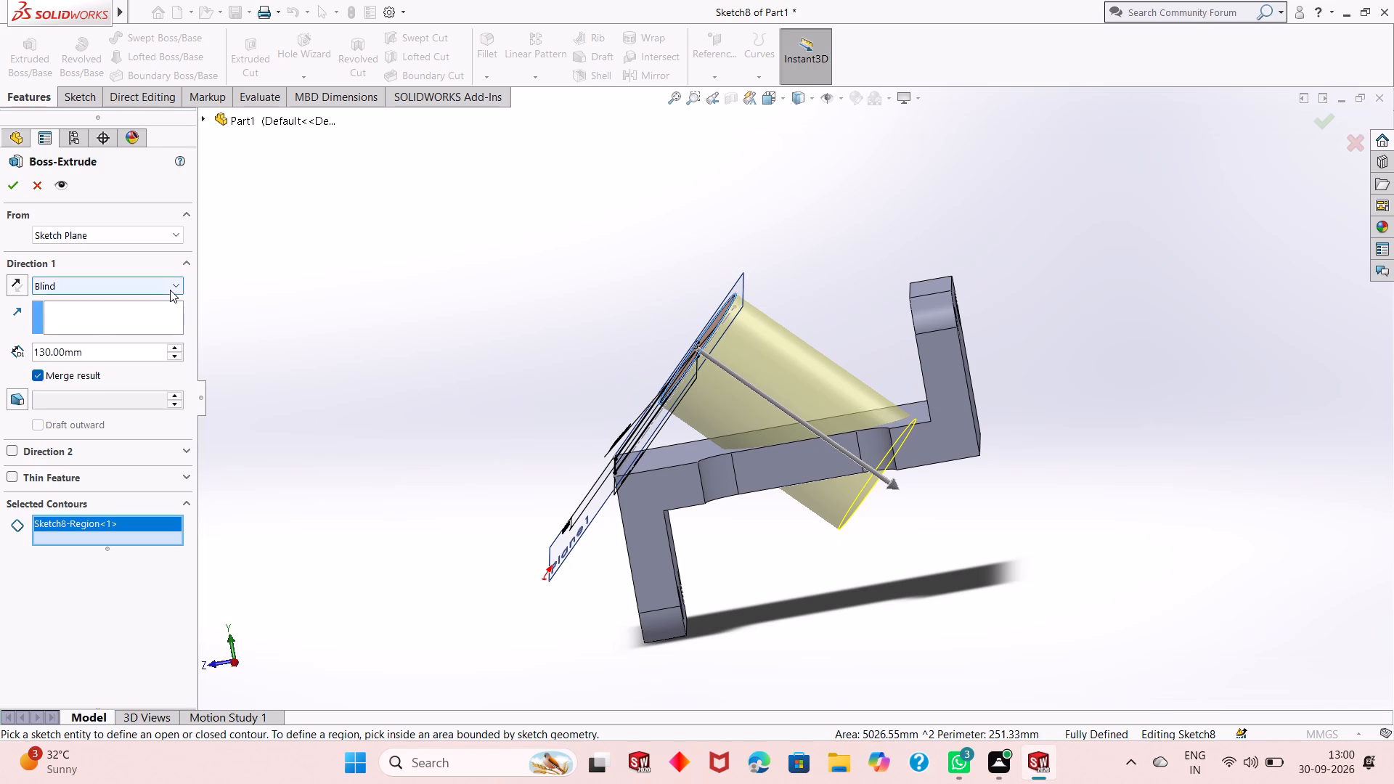
pyautogui.click(170, 290)
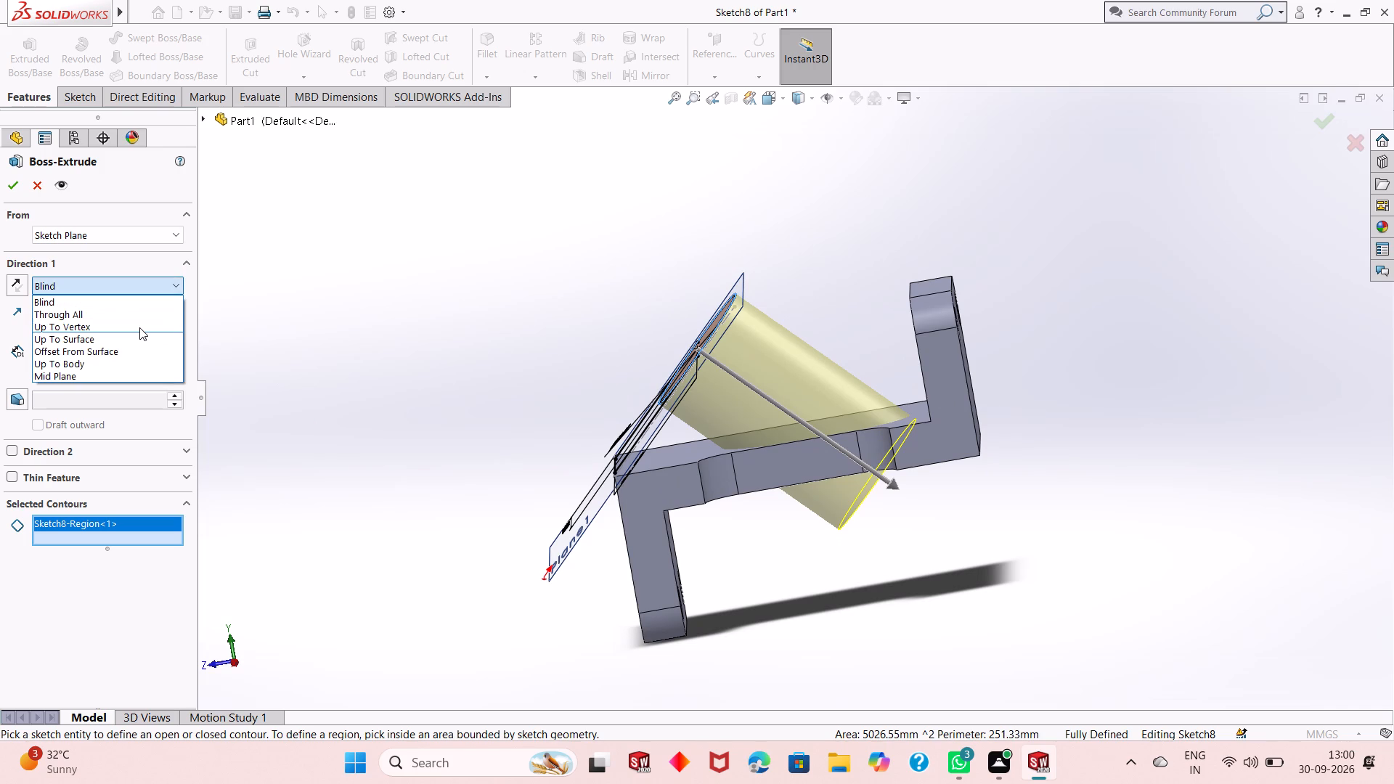
pyautogui.click(282, 340)
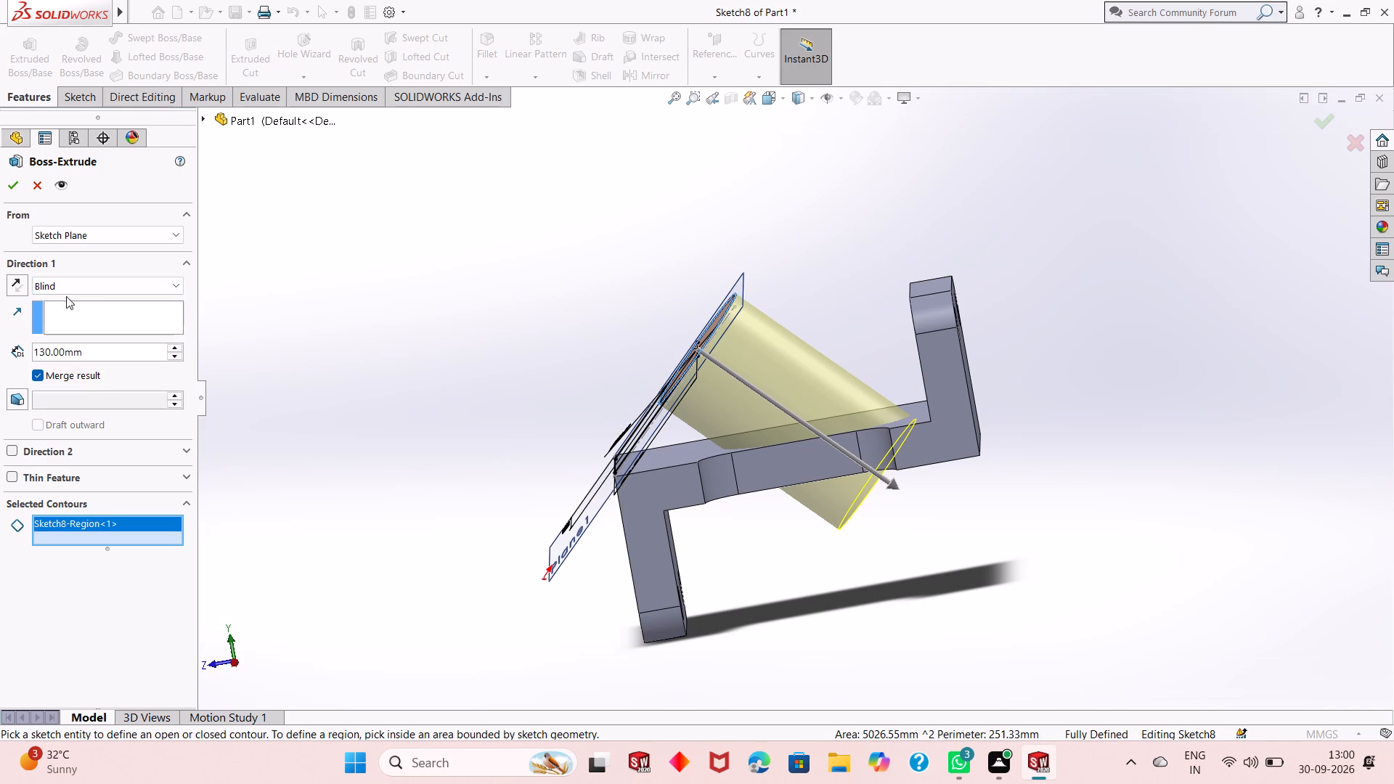
pyautogui.click(13, 284)
pyautogui.click(13, 284)
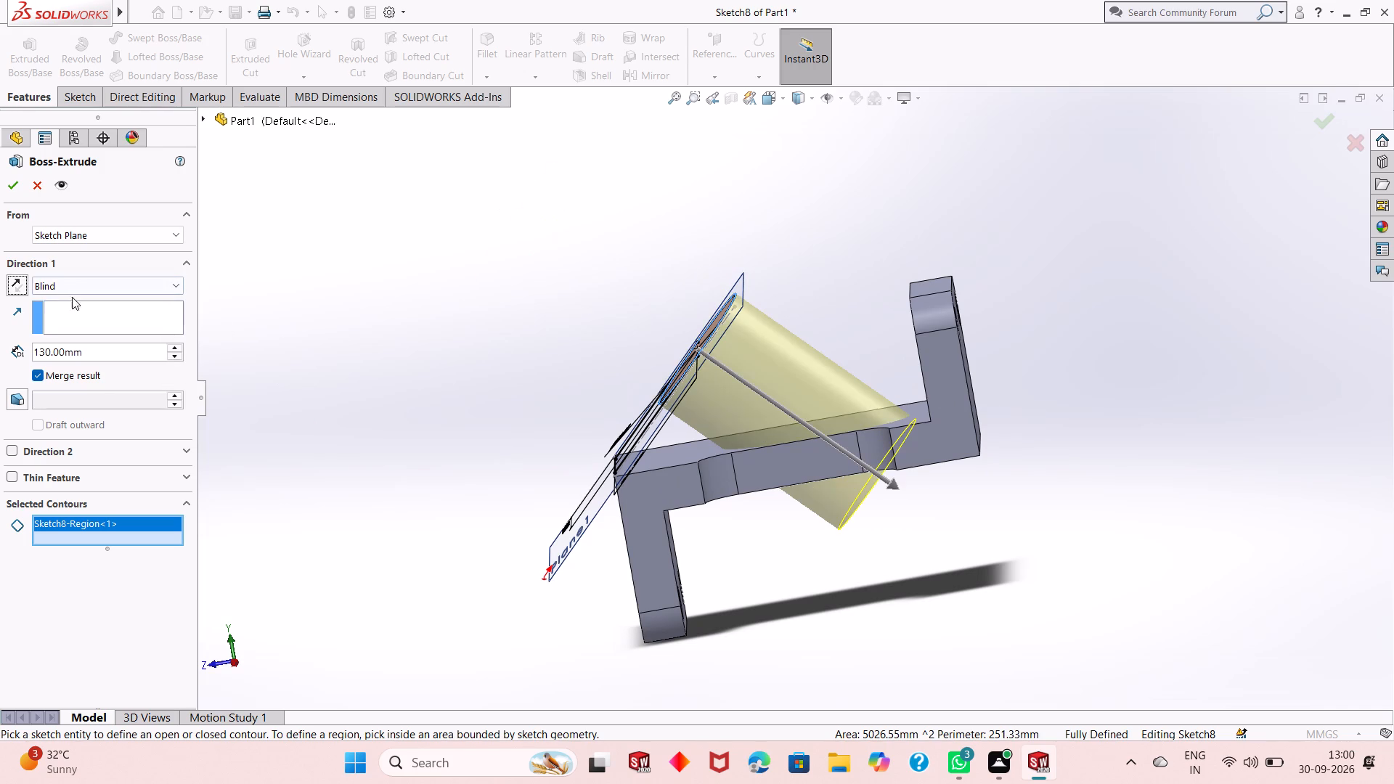
pyautogui.click(73, 298)
pyautogui.click(98, 293)
pyautogui.click(100, 325)
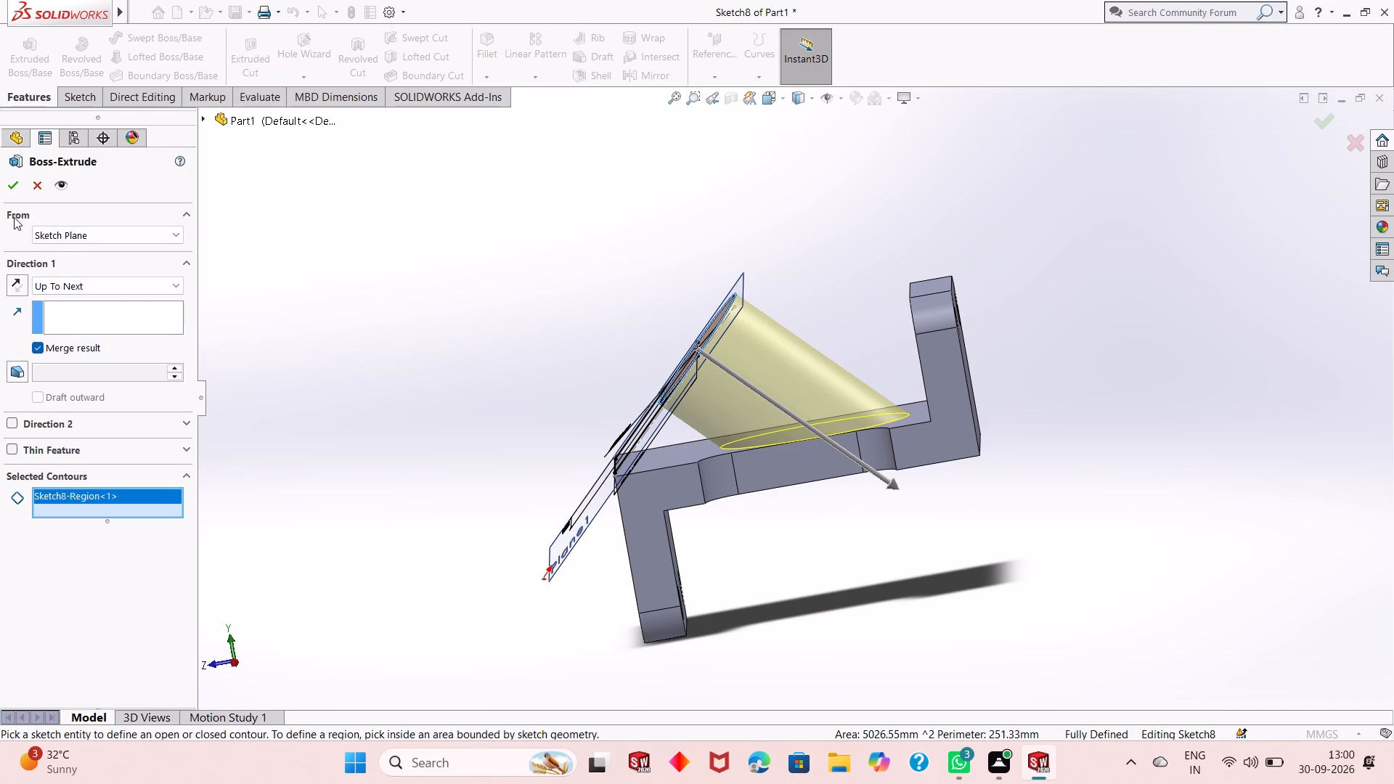
# Complete the inclined cylinder's Up To Next extrusion, merged with the bracket body.
pyautogui.moveTo(953, 495); pyautogui.dragTo(963, 510, button='middle')
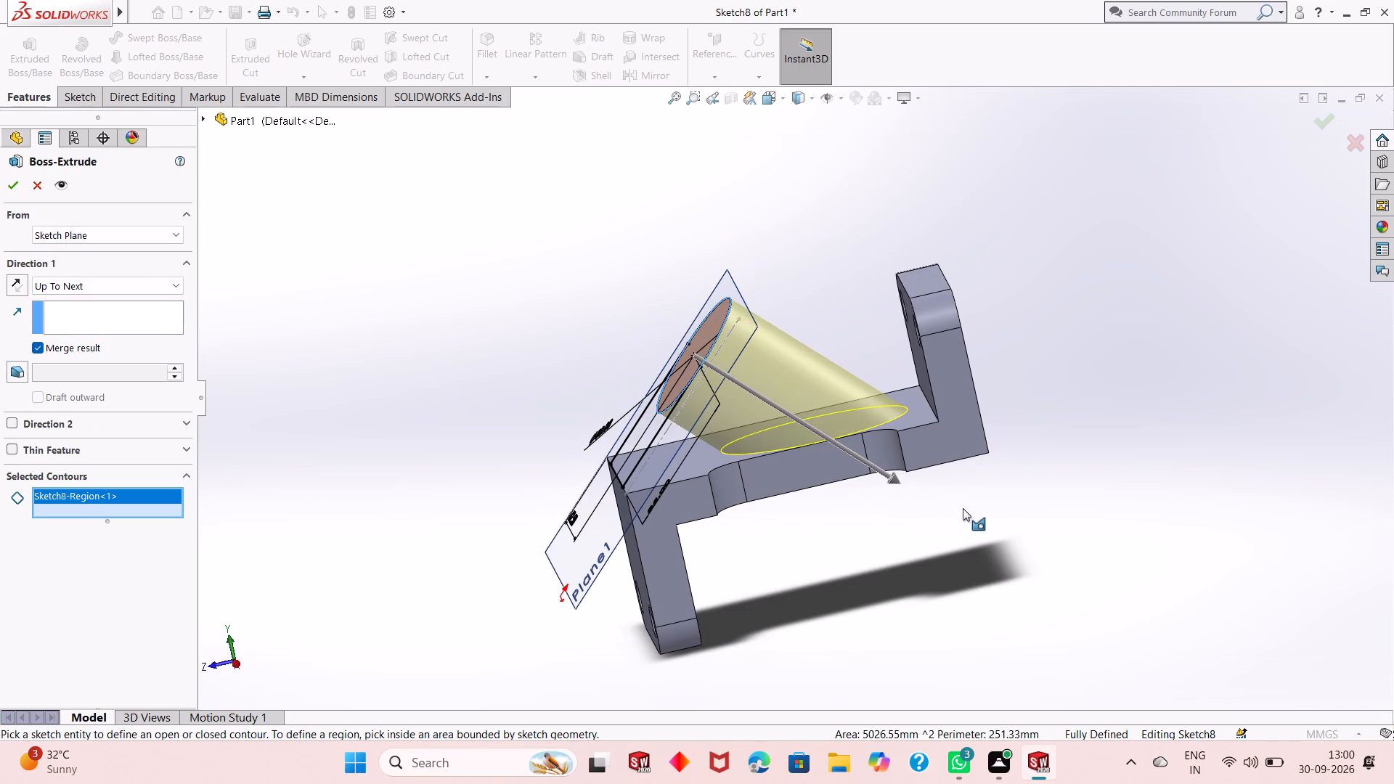
pyautogui.moveTo(961, 491); pyautogui.dragTo(961, 555, button='middle')
pyautogui.scroll(-2, 807, 414)
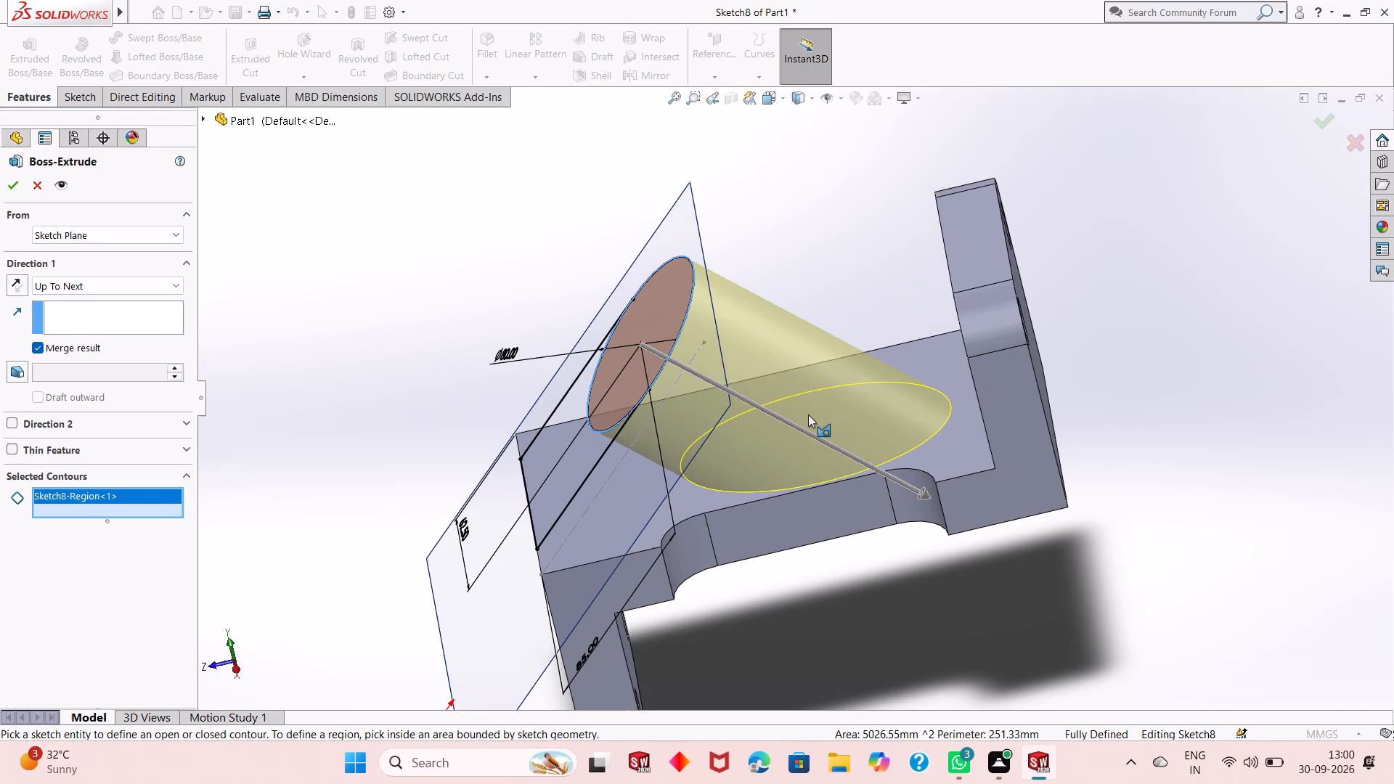
pyautogui.scroll(1, 810, 419)
pyautogui.moveTo(862, 556); pyautogui.dragTo(874, 526, button='middle')
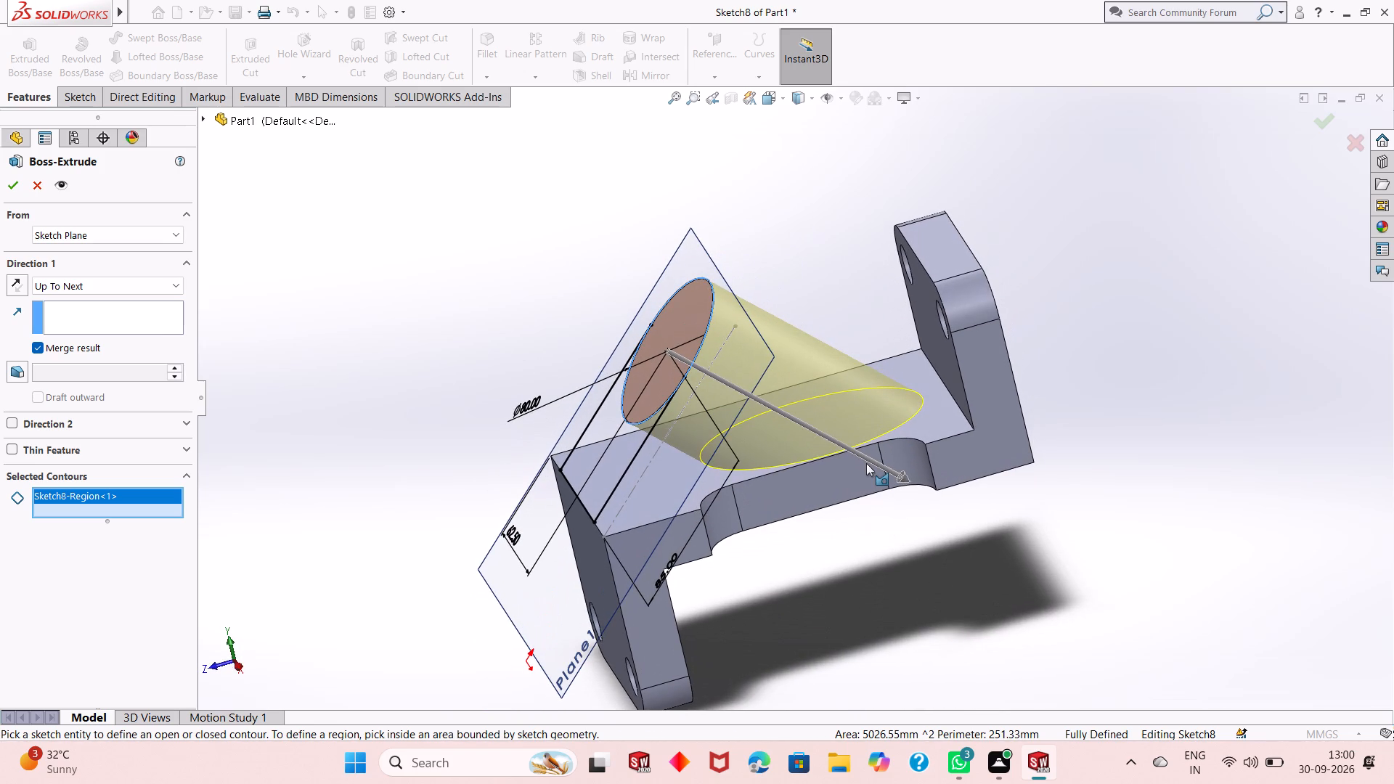
pyautogui.click(146, 285)
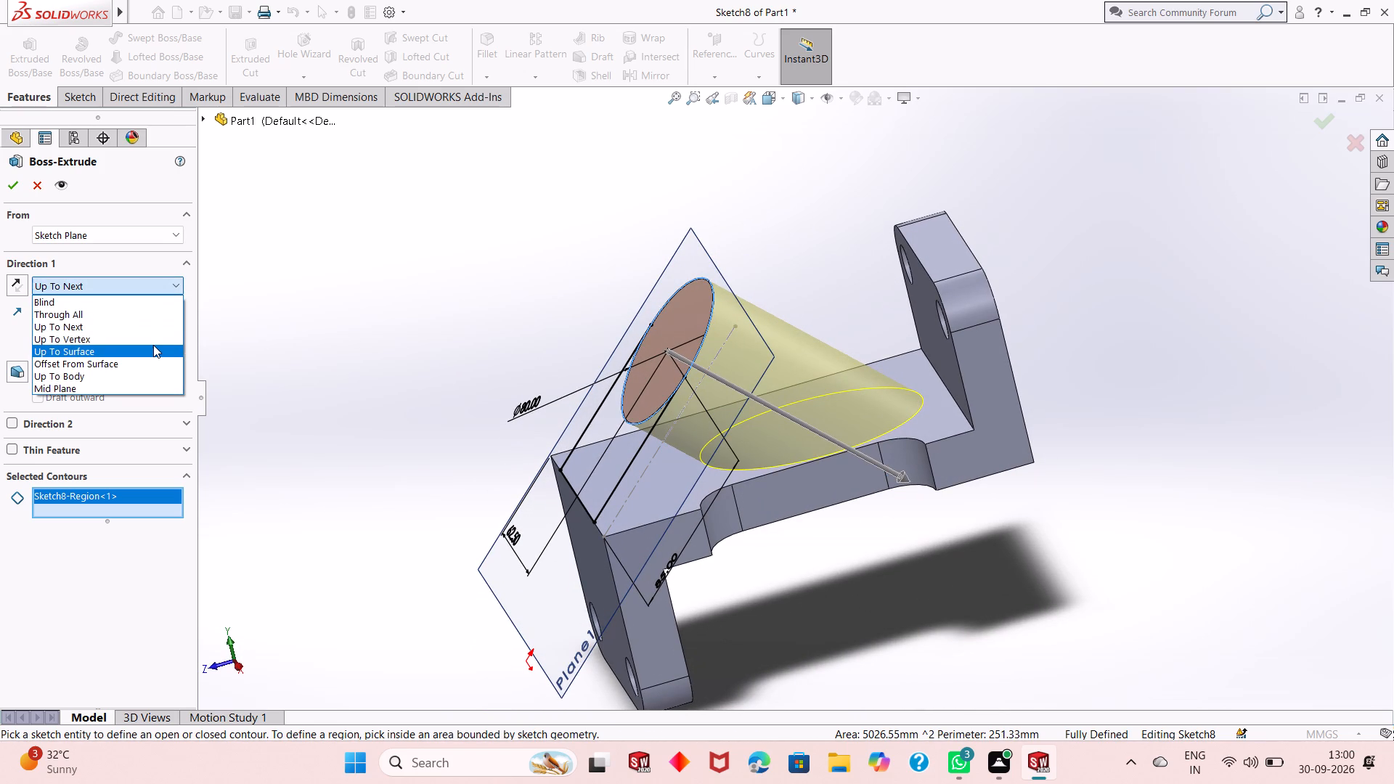
pyautogui.click(71, 283)
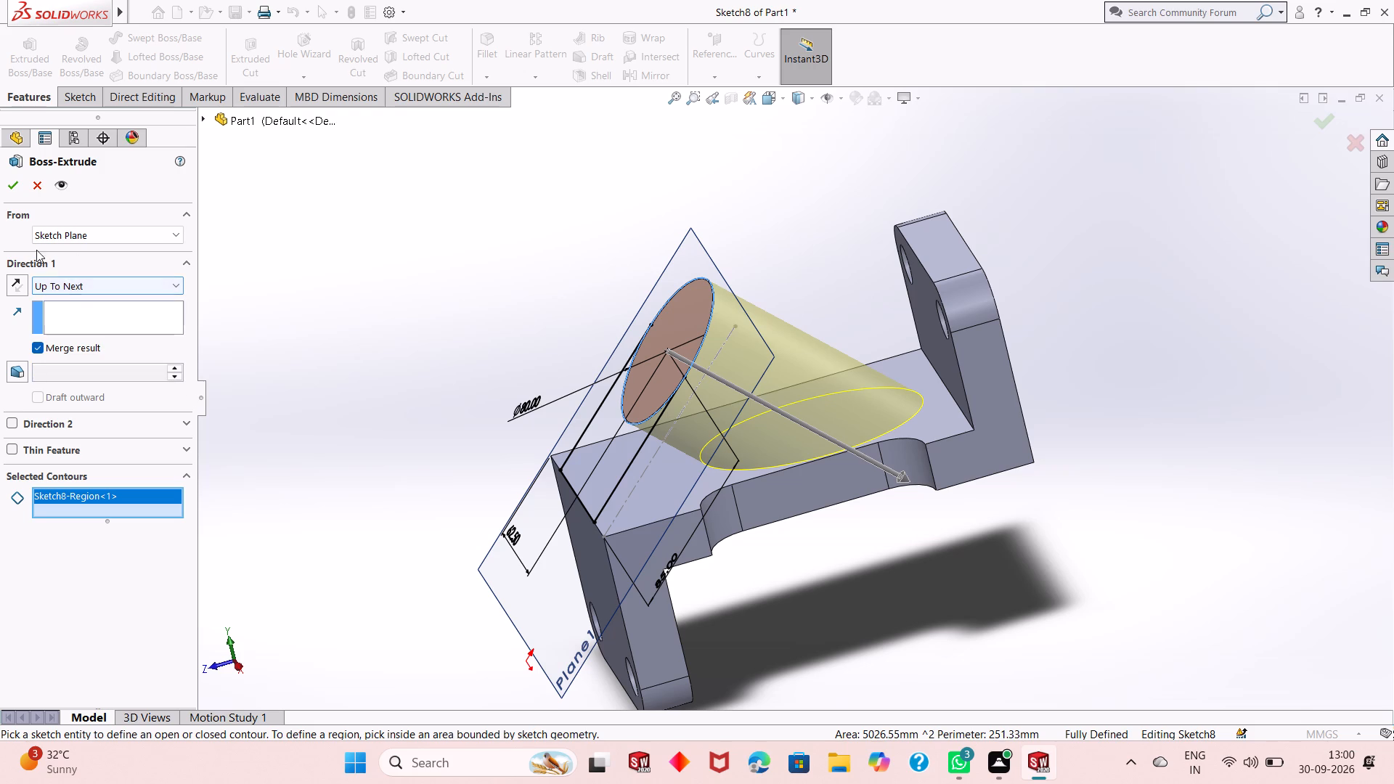
pyautogui.click(12, 187)
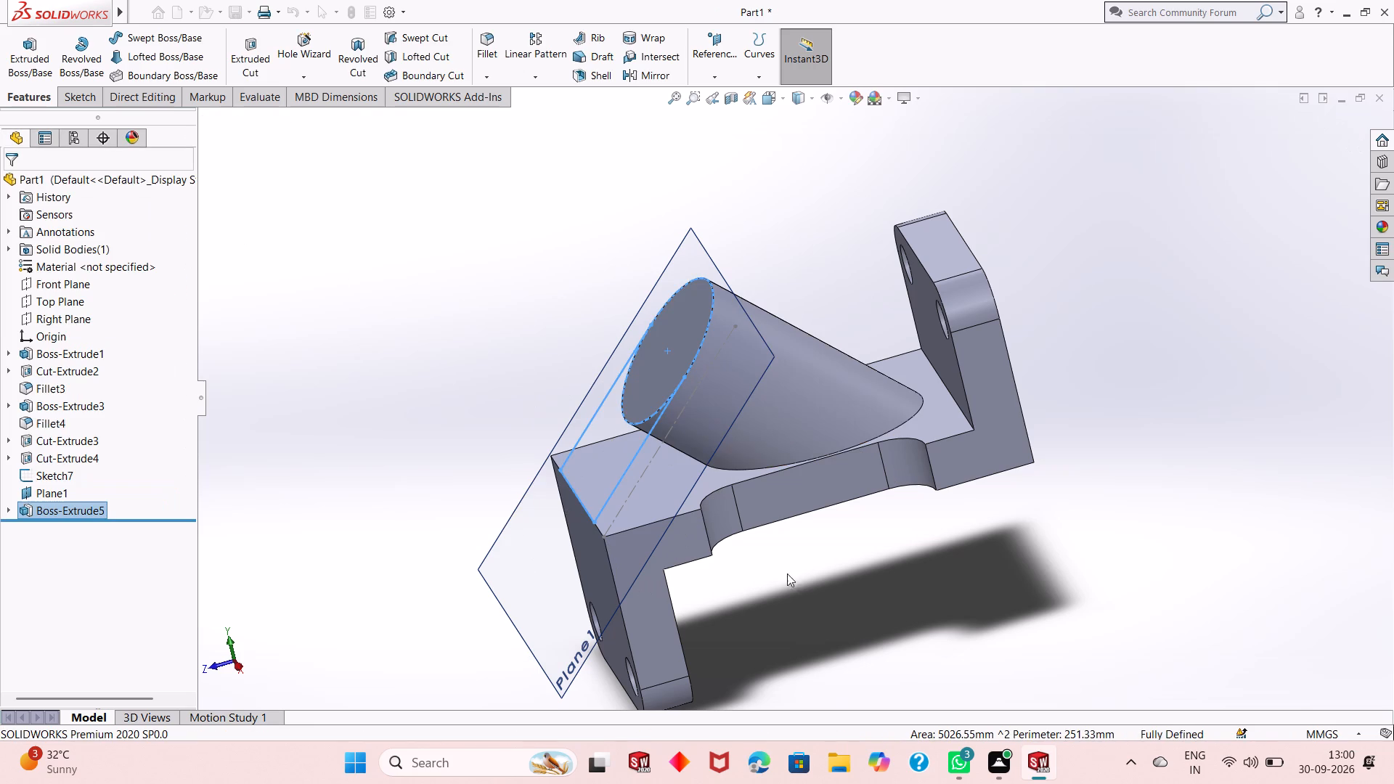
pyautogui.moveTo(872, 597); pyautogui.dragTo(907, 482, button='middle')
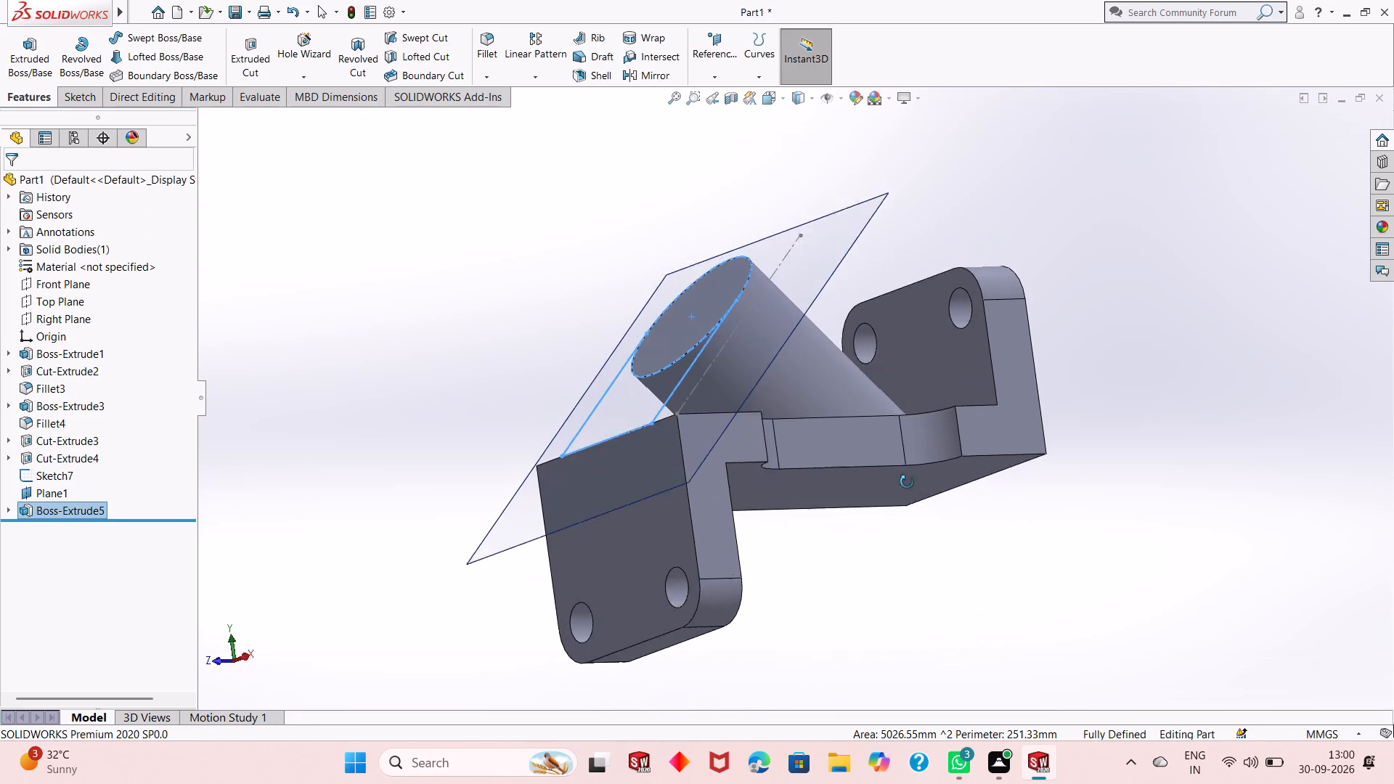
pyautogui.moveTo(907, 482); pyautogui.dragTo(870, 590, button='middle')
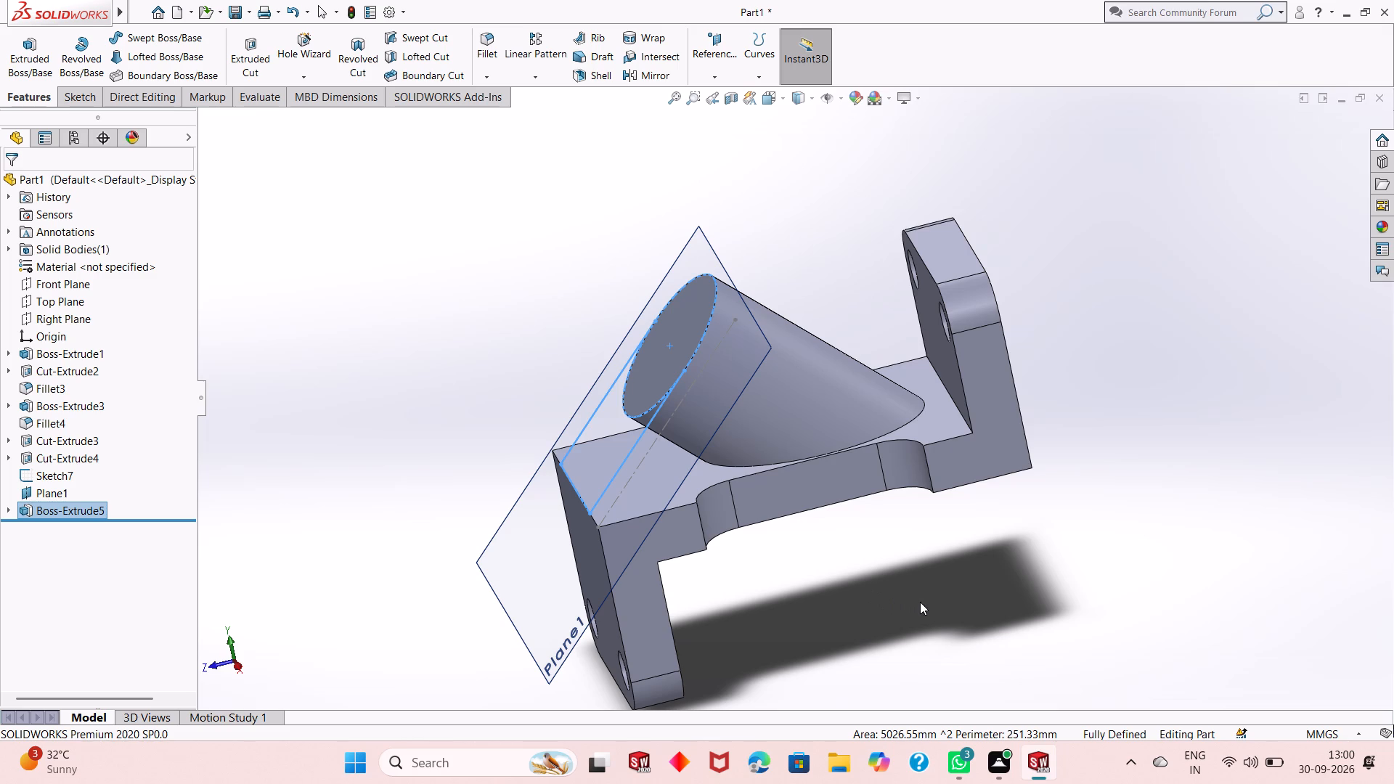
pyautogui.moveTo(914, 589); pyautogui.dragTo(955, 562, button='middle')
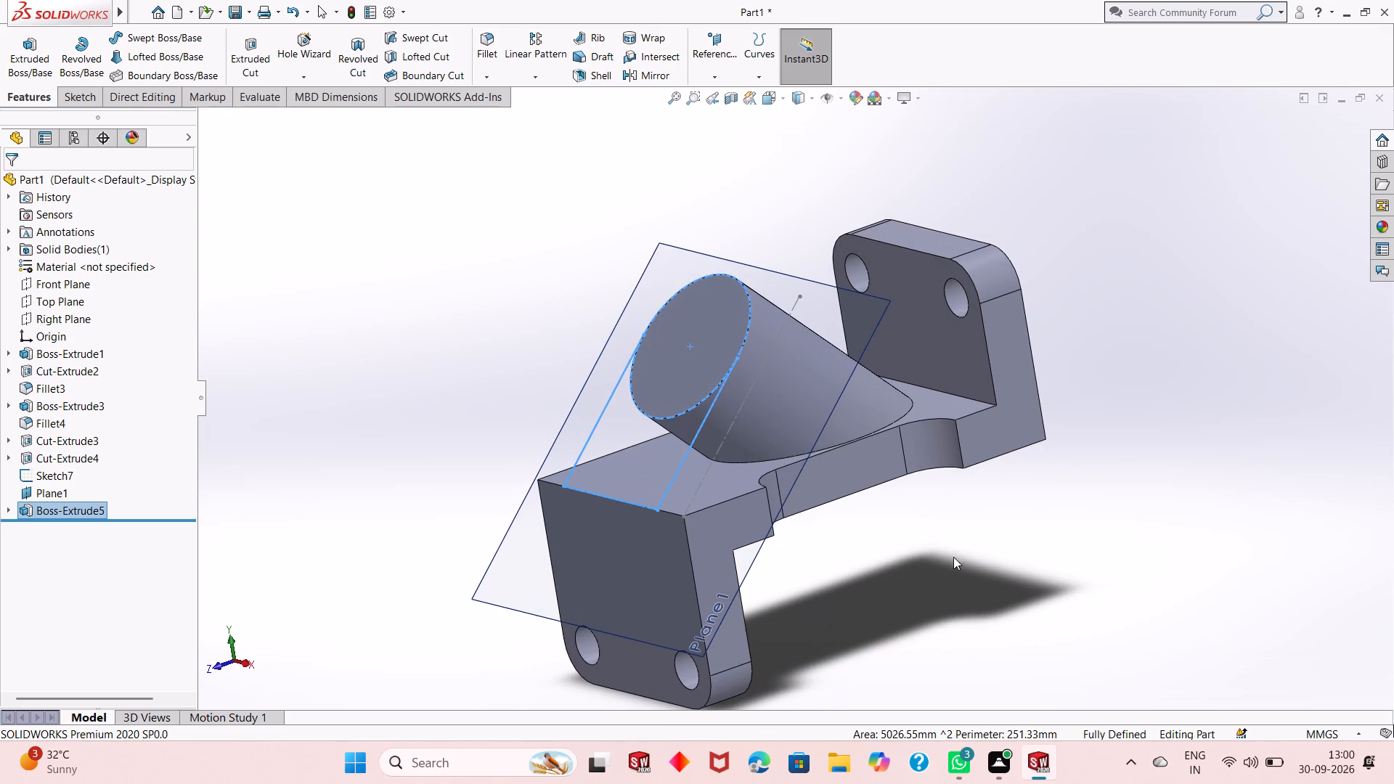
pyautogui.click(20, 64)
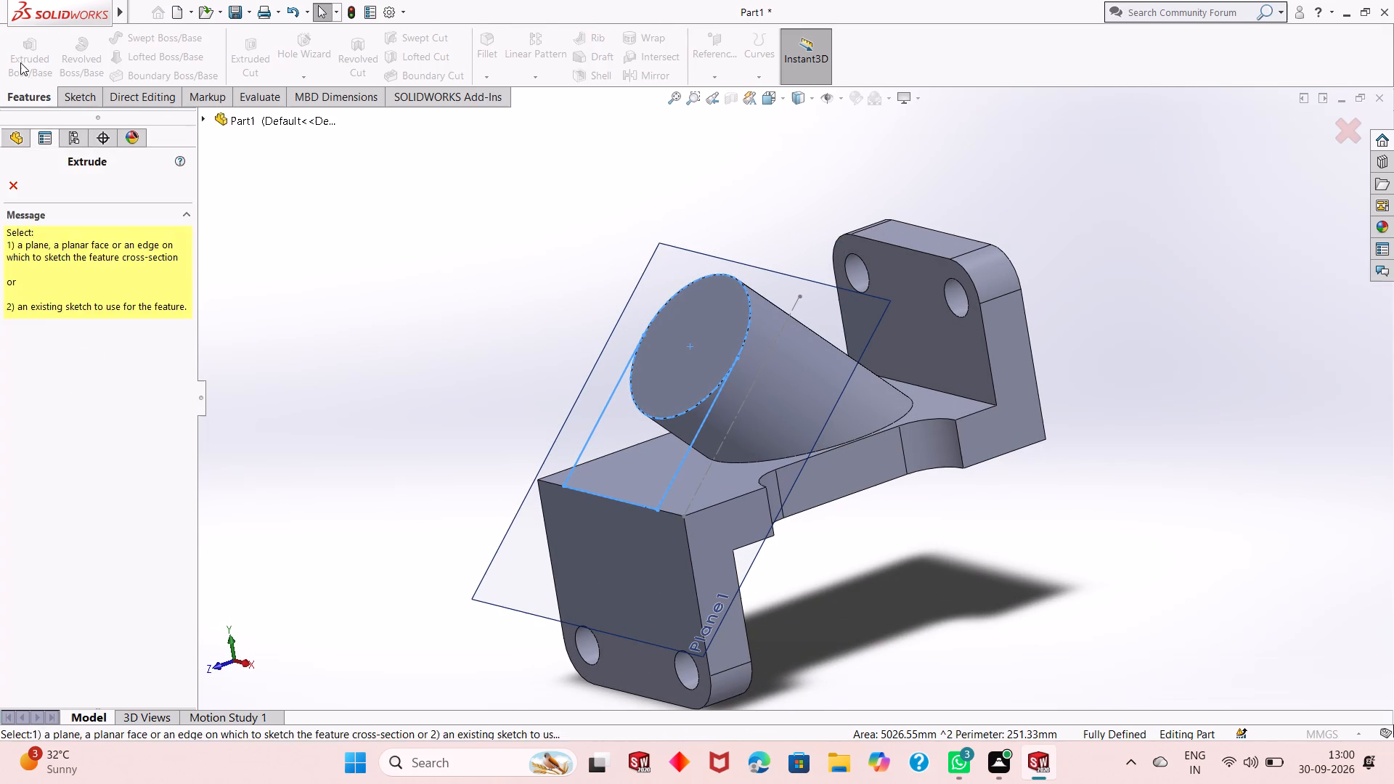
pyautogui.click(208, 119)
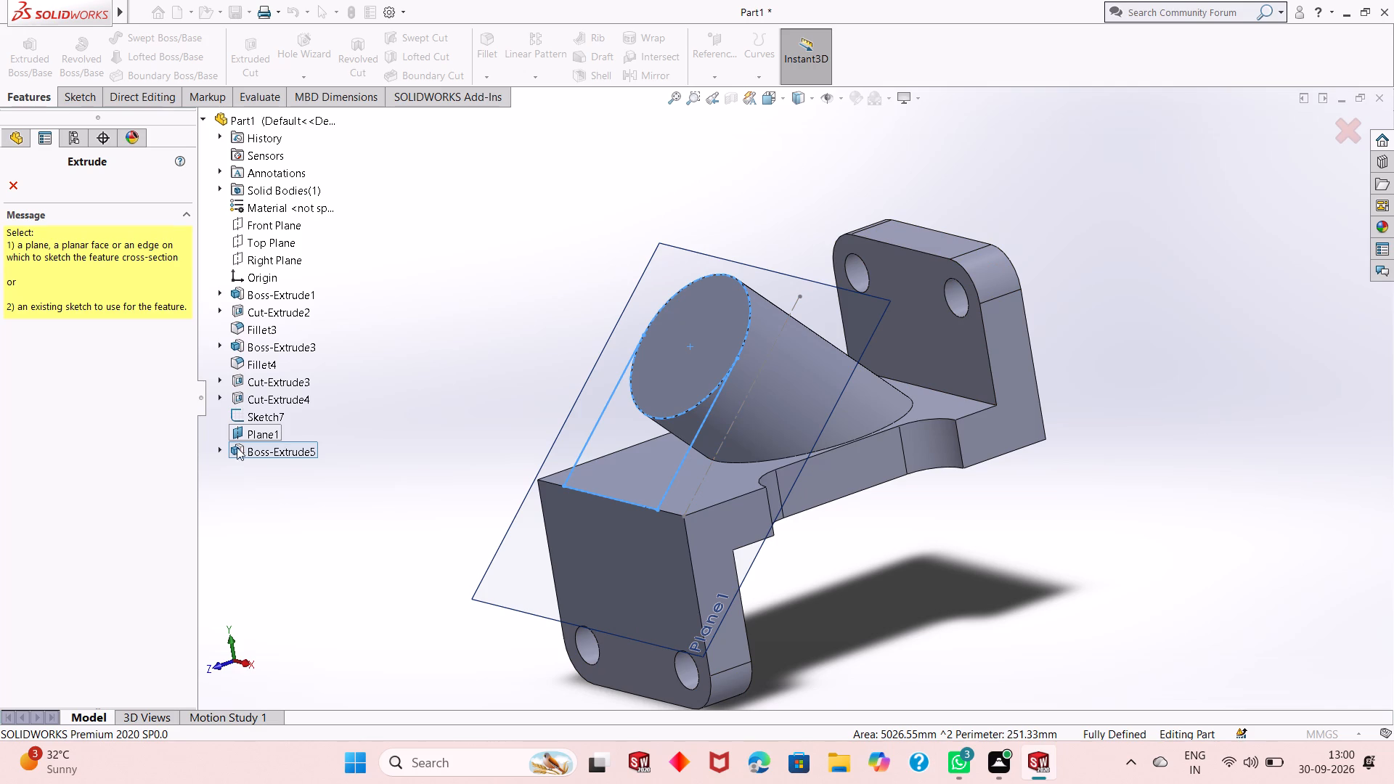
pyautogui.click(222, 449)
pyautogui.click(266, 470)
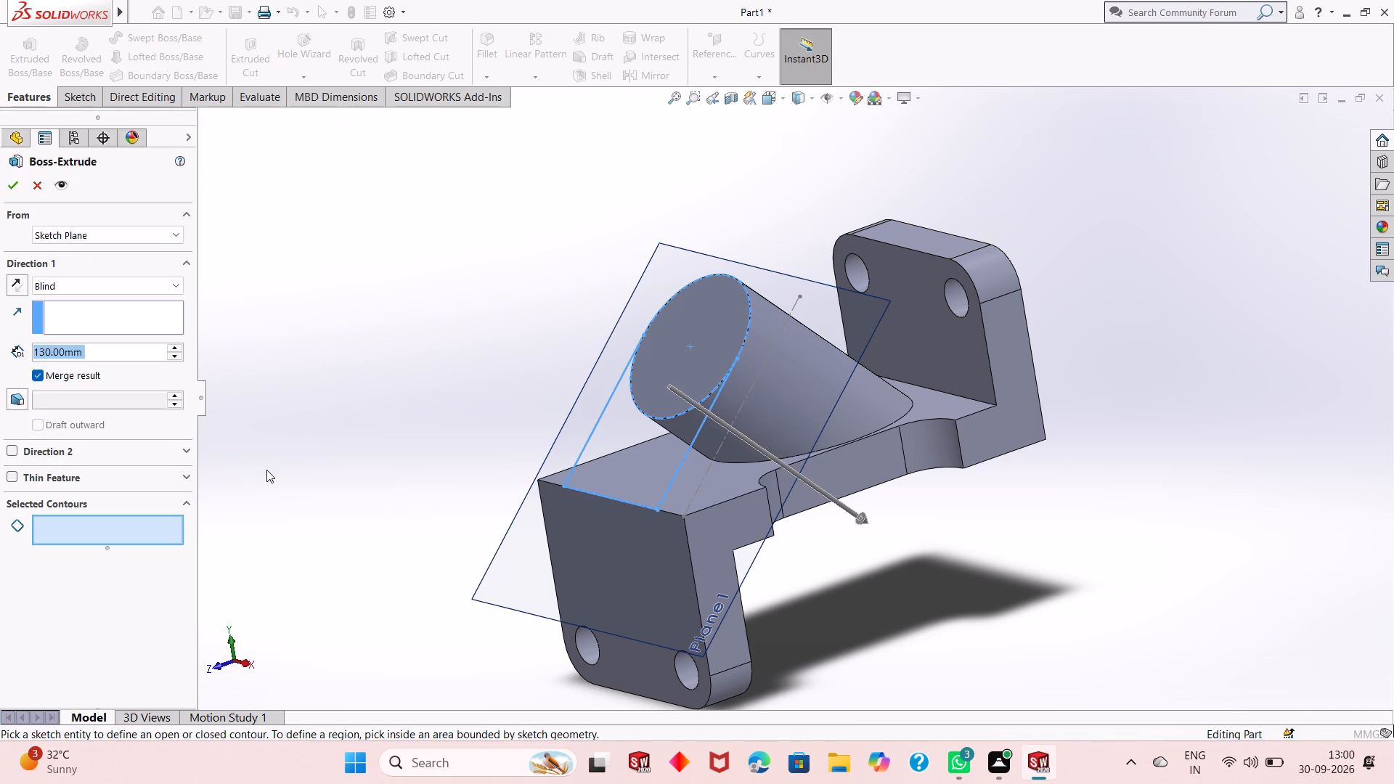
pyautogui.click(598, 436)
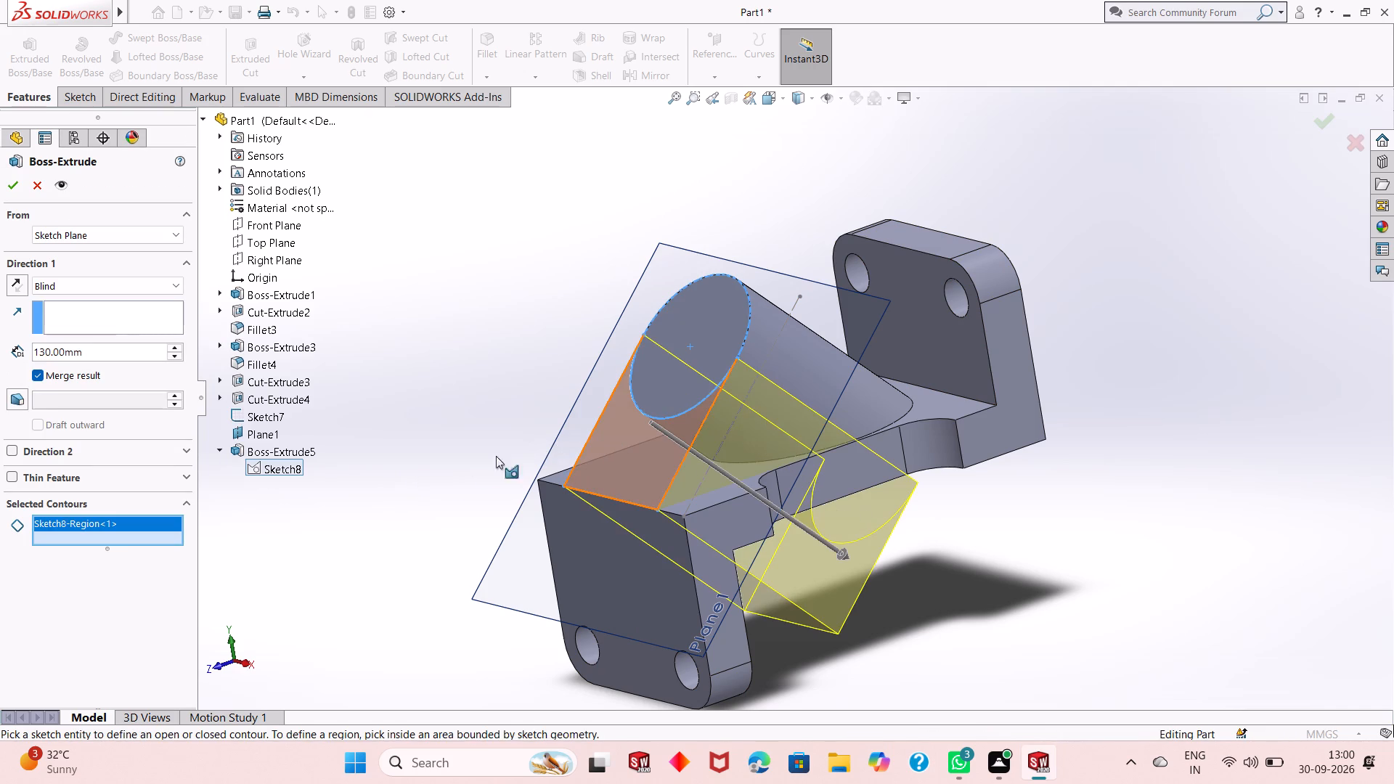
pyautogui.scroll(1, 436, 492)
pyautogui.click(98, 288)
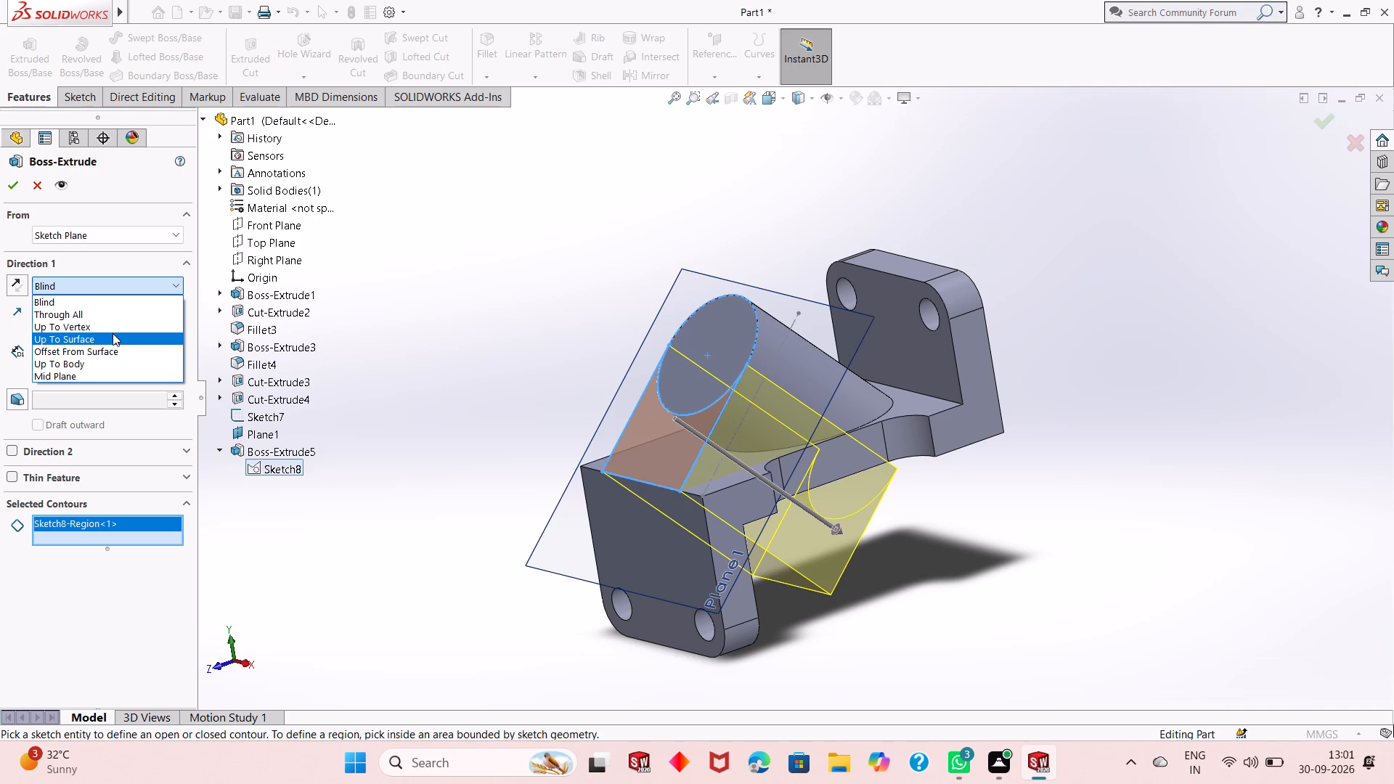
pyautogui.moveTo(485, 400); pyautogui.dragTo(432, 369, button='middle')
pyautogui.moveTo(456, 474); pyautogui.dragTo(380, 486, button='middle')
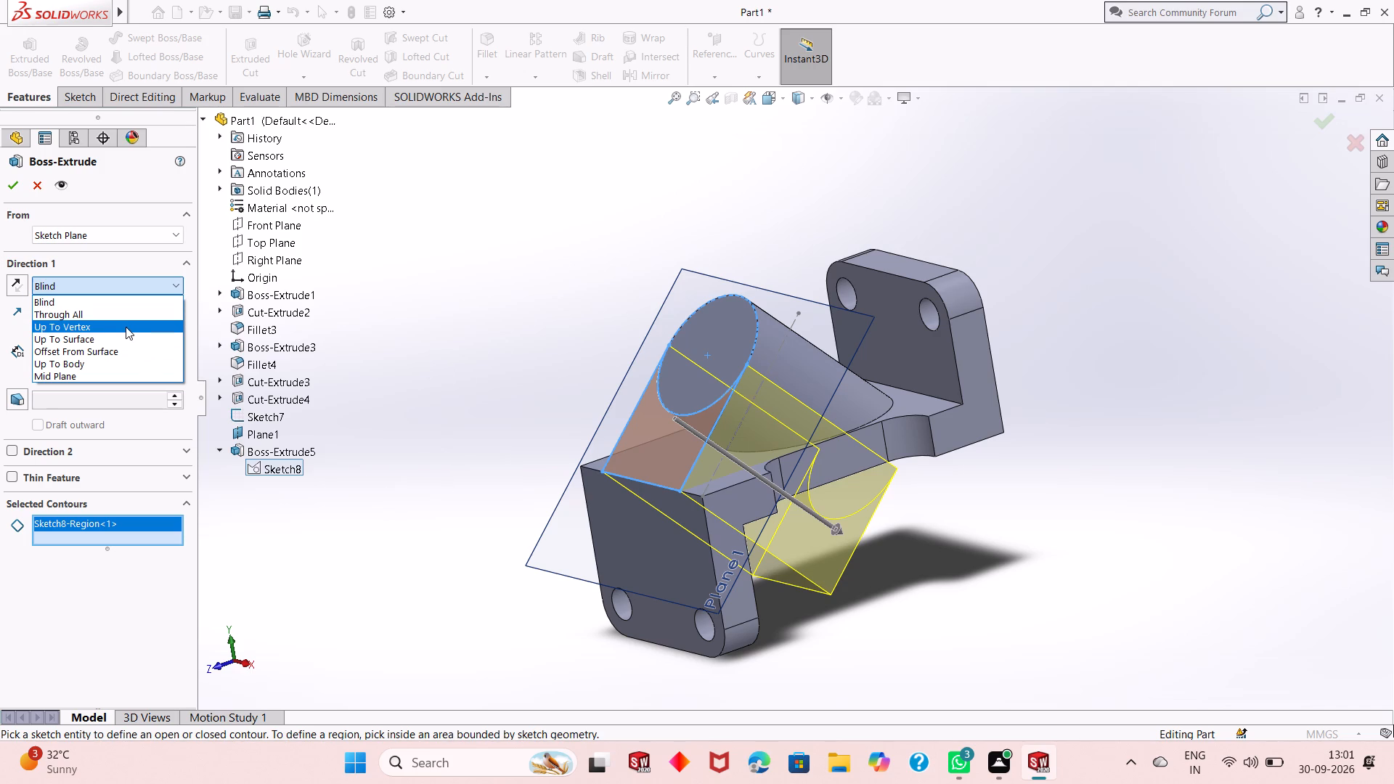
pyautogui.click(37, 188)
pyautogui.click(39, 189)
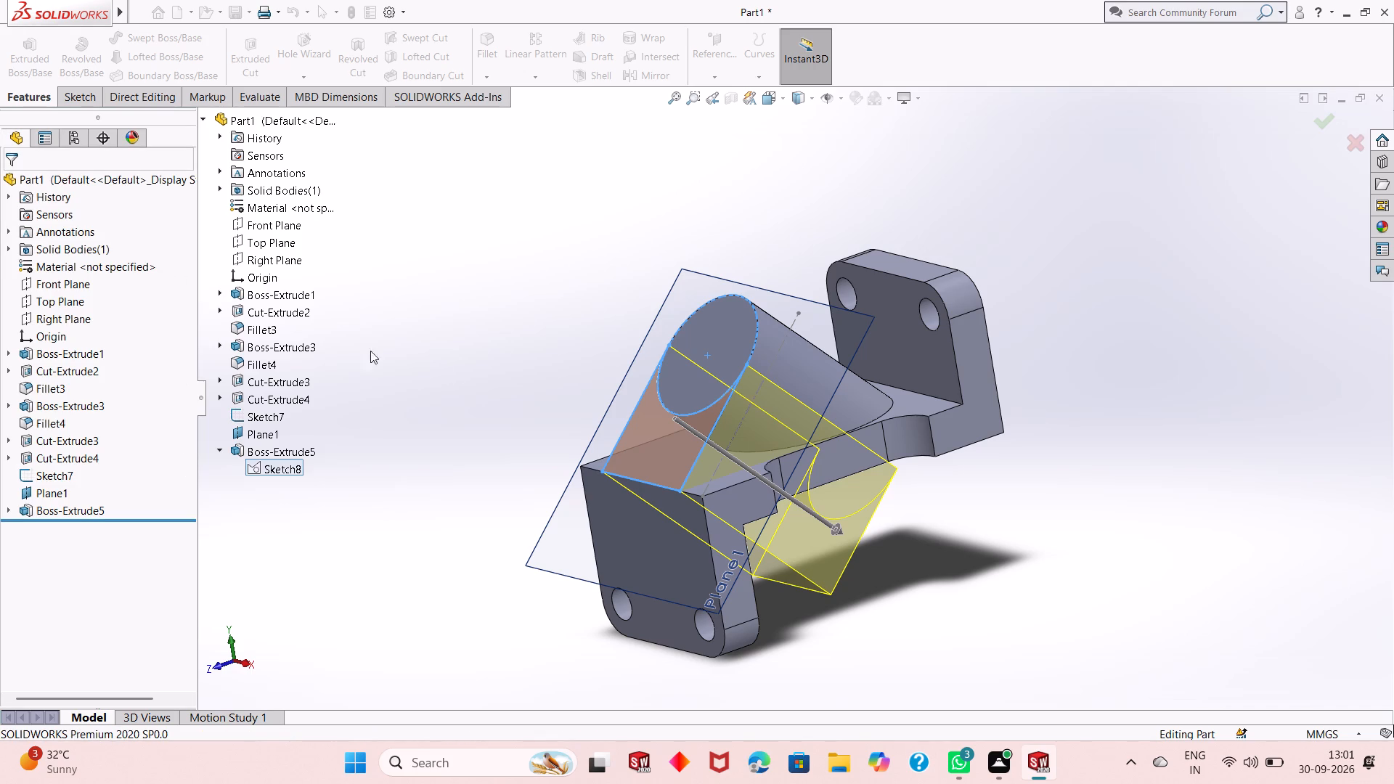
# Extrude the support region of Sketch8 below the circle Up To Surface, ending on the bracket's top face, with merged result.
pyautogui.moveTo(550, 452); pyautogui.dragTo(508, 467, button='middle')
pyautogui.click(29, 68)
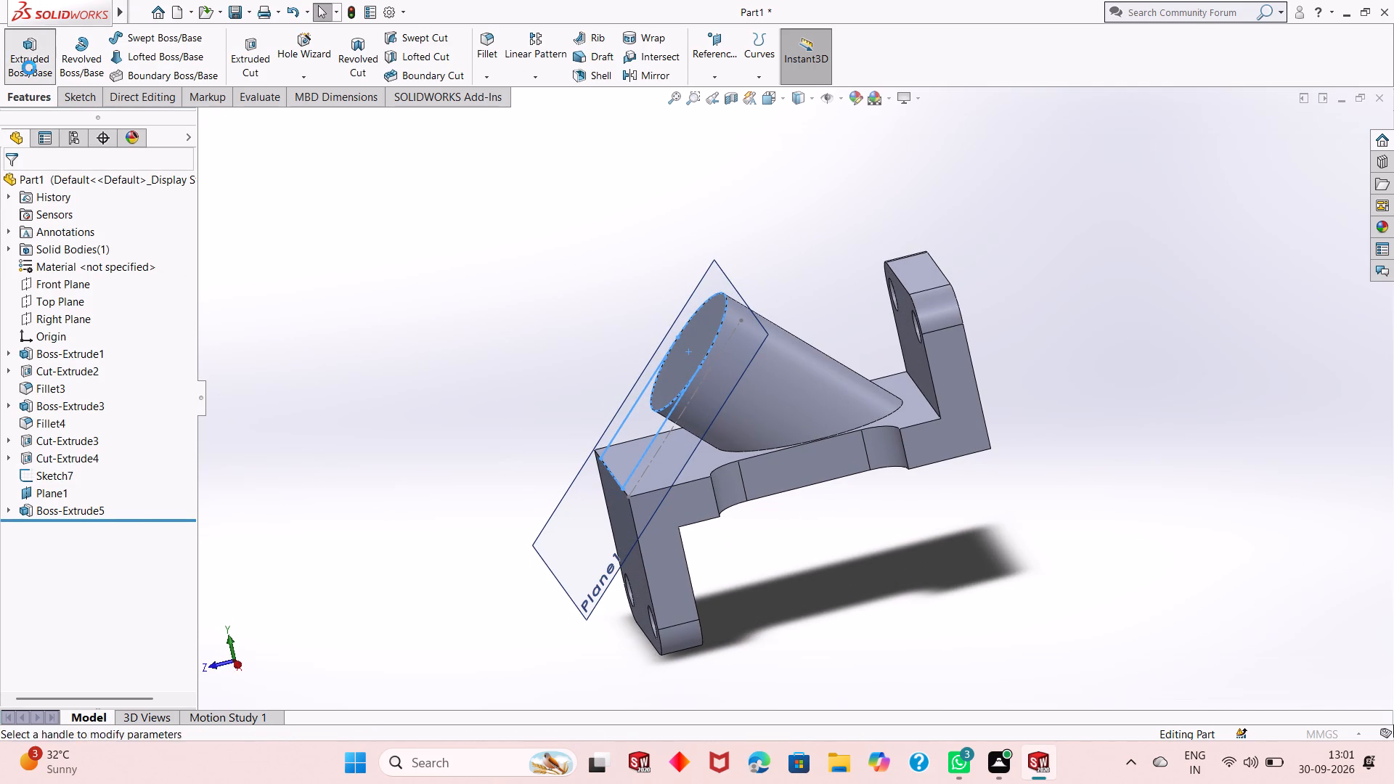
pyautogui.click(624, 423)
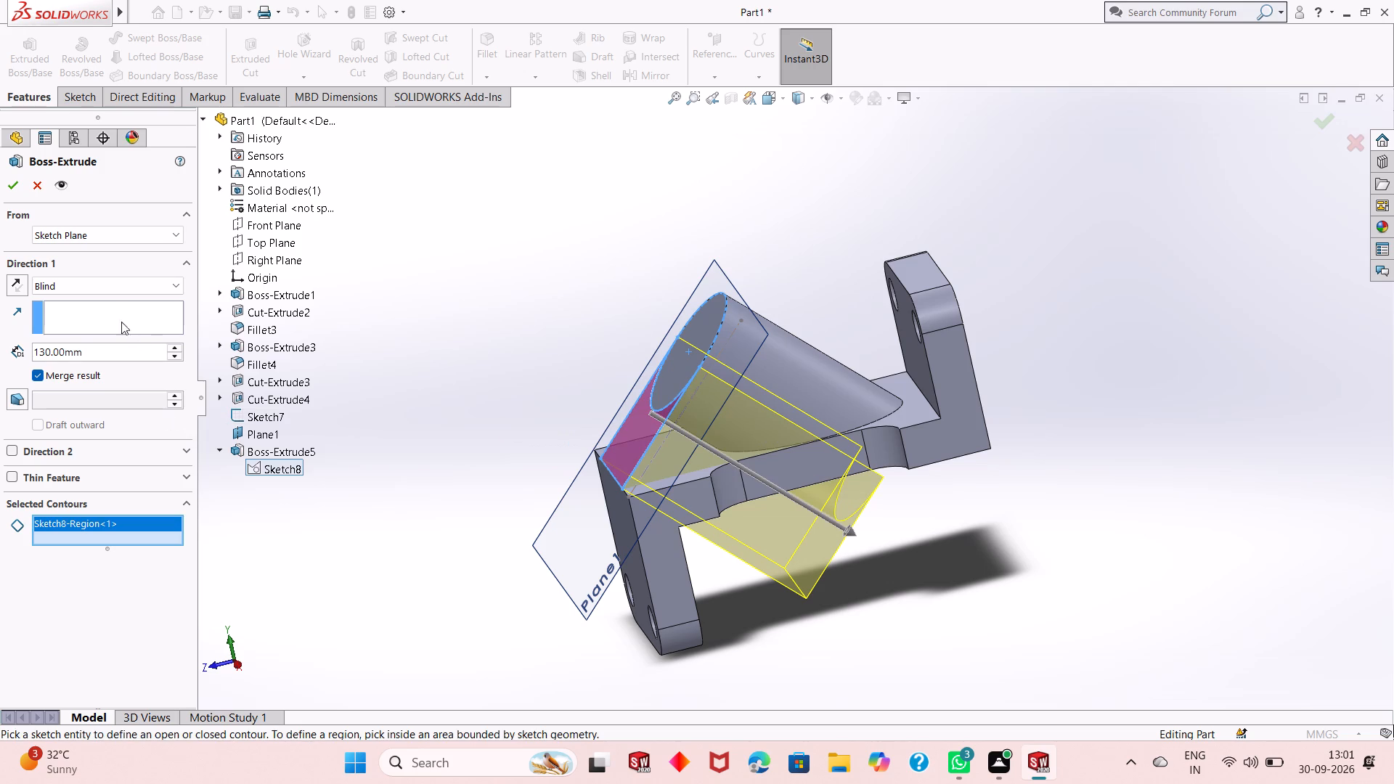
pyautogui.click(130, 286)
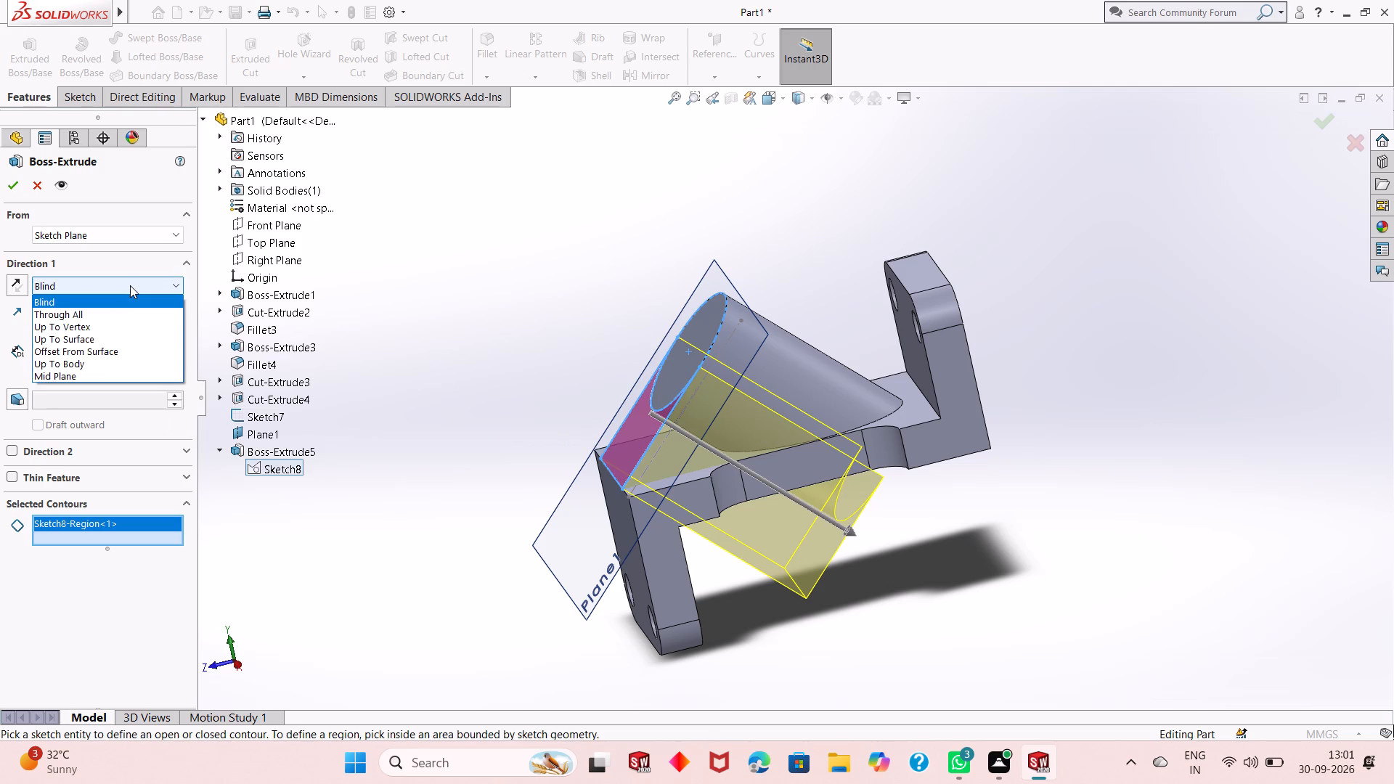
pyautogui.click(114, 338)
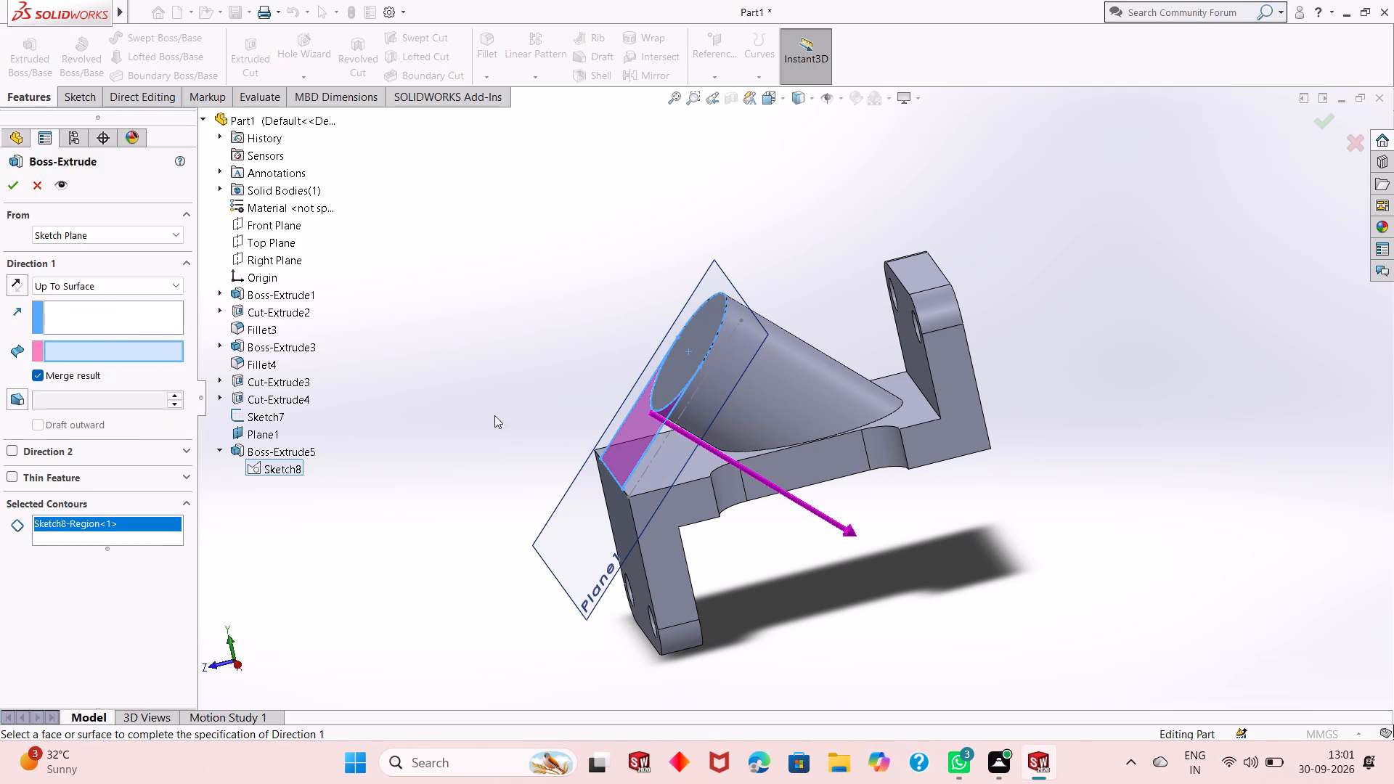
pyautogui.click(698, 461)
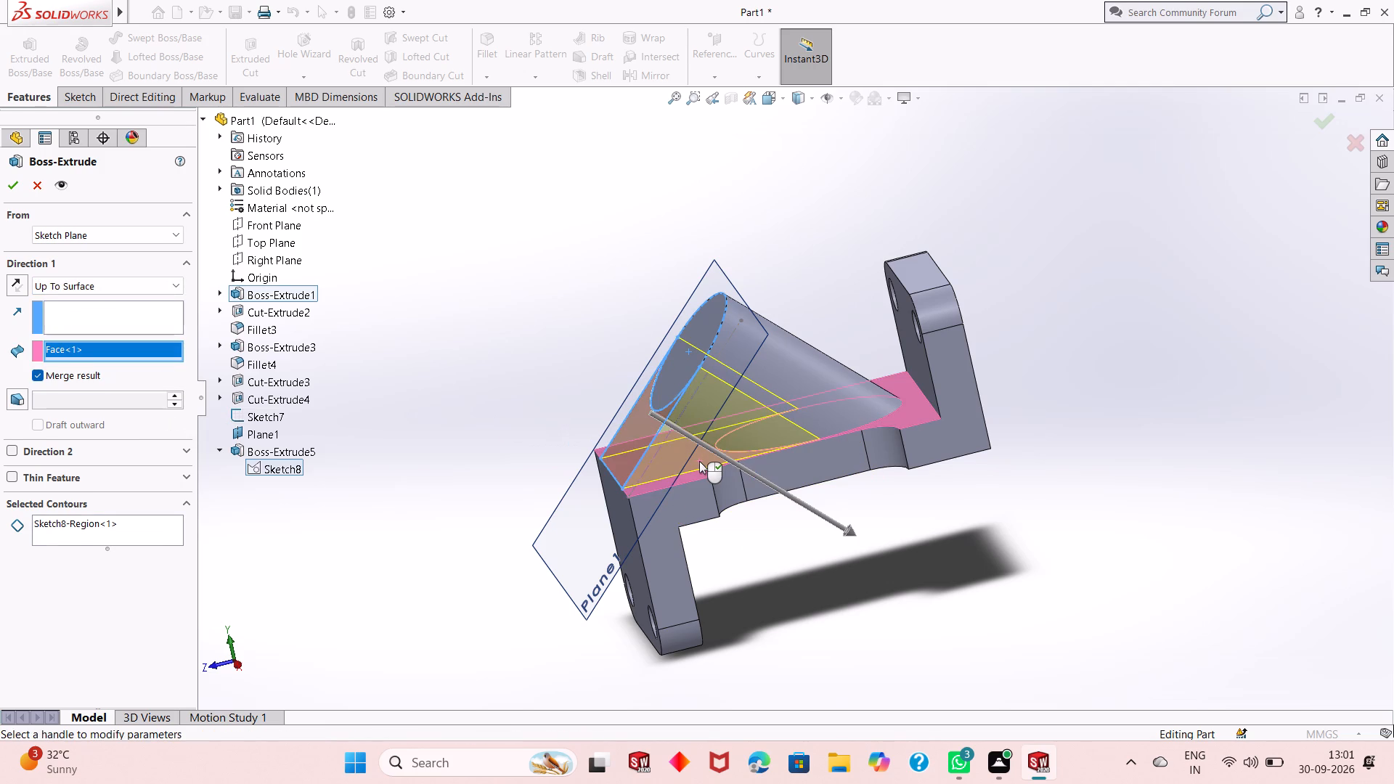
pyautogui.click(19, 182)
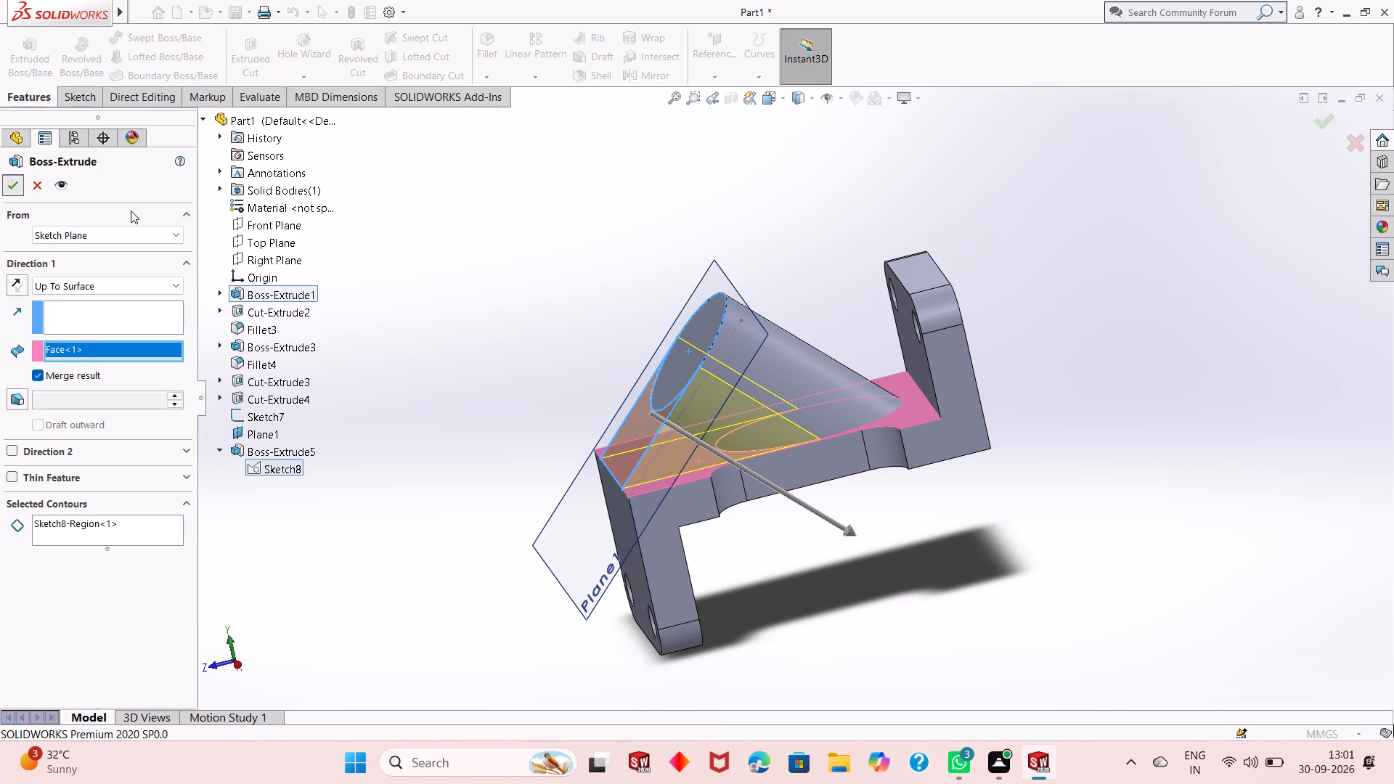
pyautogui.click(906, 520)
# Hide Plane1 and the inclined construction line of Sketch7.
pyautogui.moveTo(856, 519); pyautogui.dragTo(908, 546, button='middle')
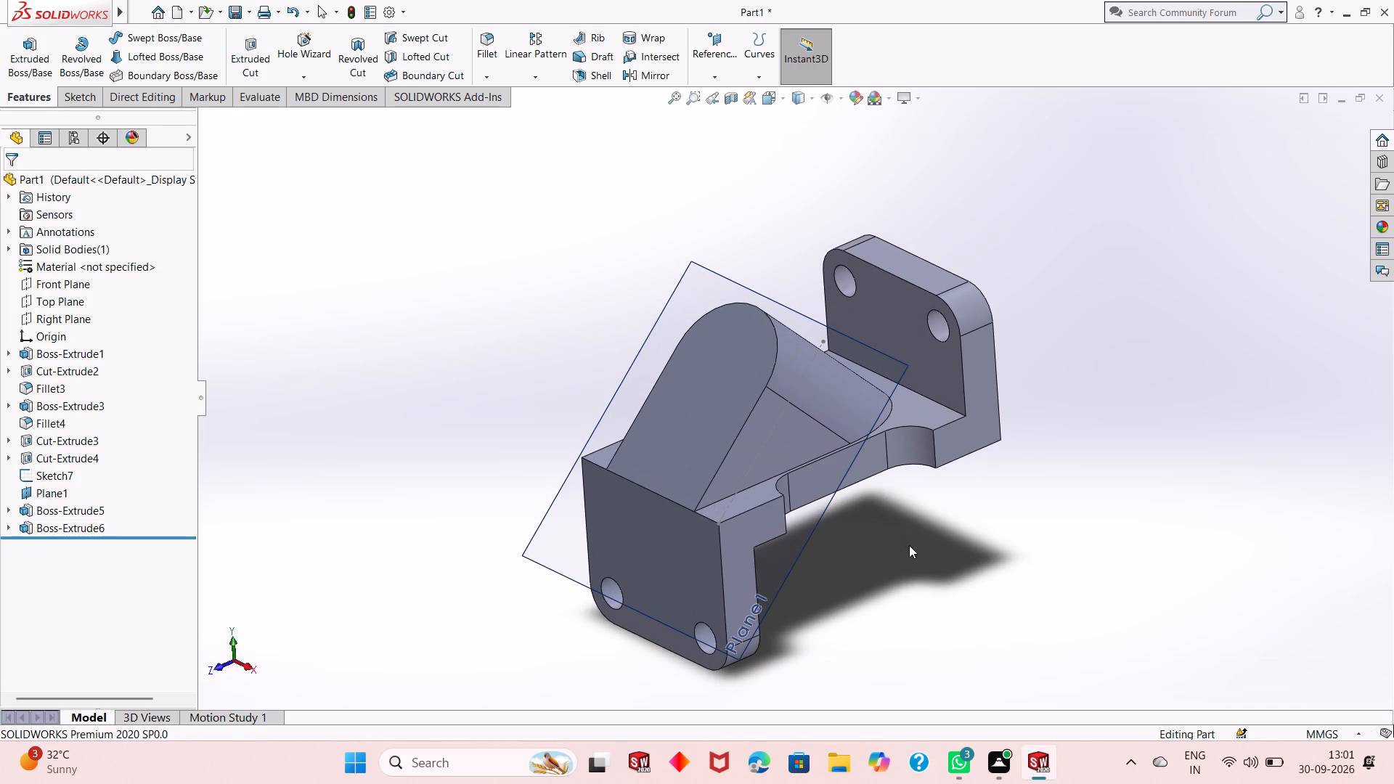
pyautogui.moveTo(766, 576); pyautogui.dragTo(770, 567, button='middle')
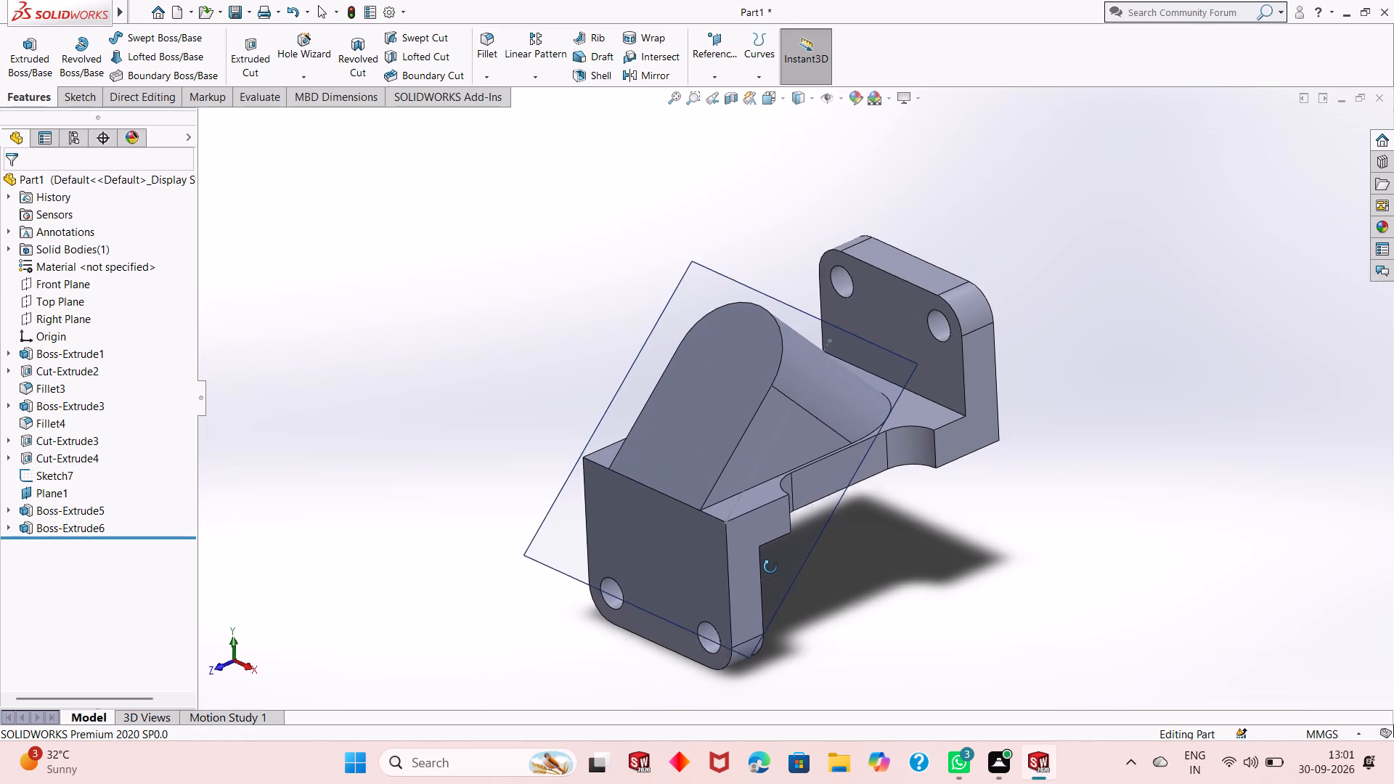
pyautogui.moveTo(770, 567); pyautogui.dragTo(803, 562, button='middle')
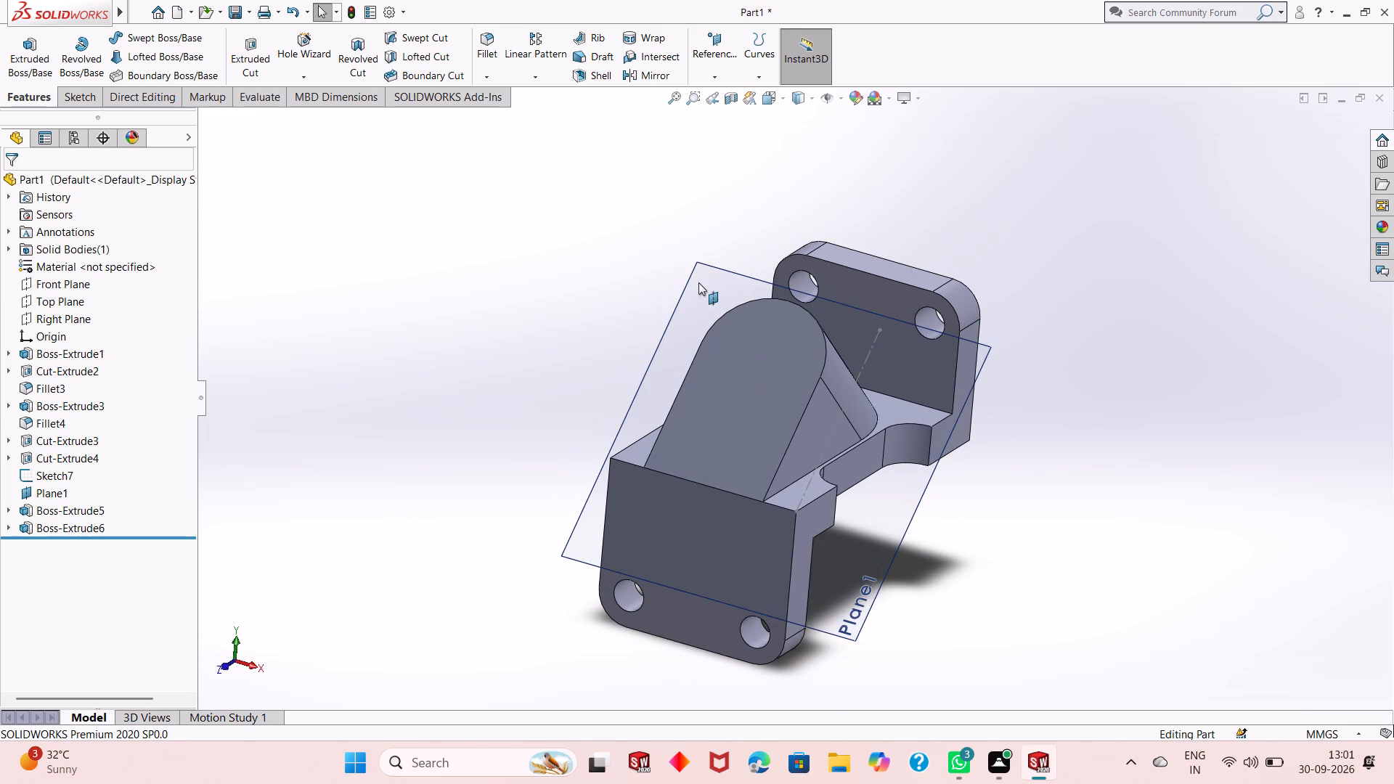
pyautogui.rightClick(700, 282)
pyautogui.click(762, 261)
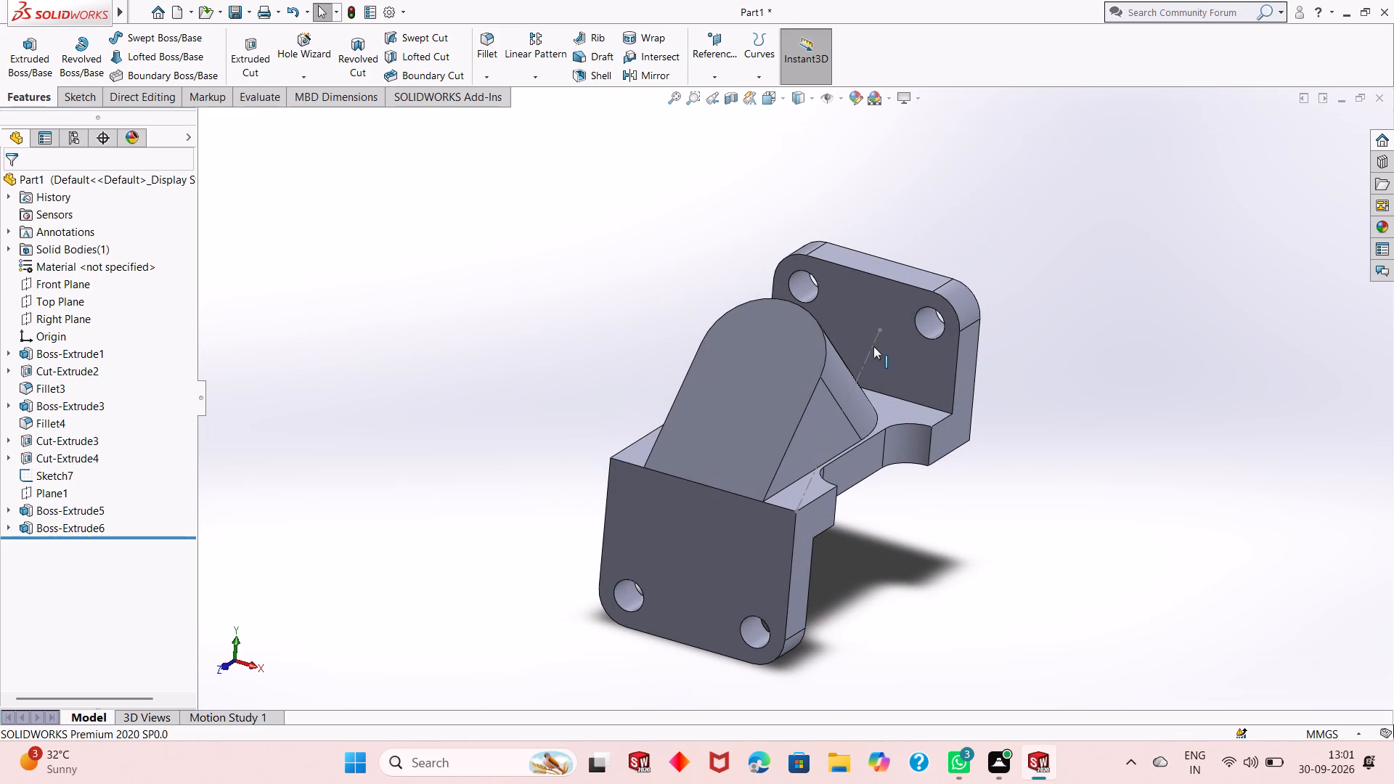
pyautogui.rightClick(869, 354)
pyautogui.click(908, 338)
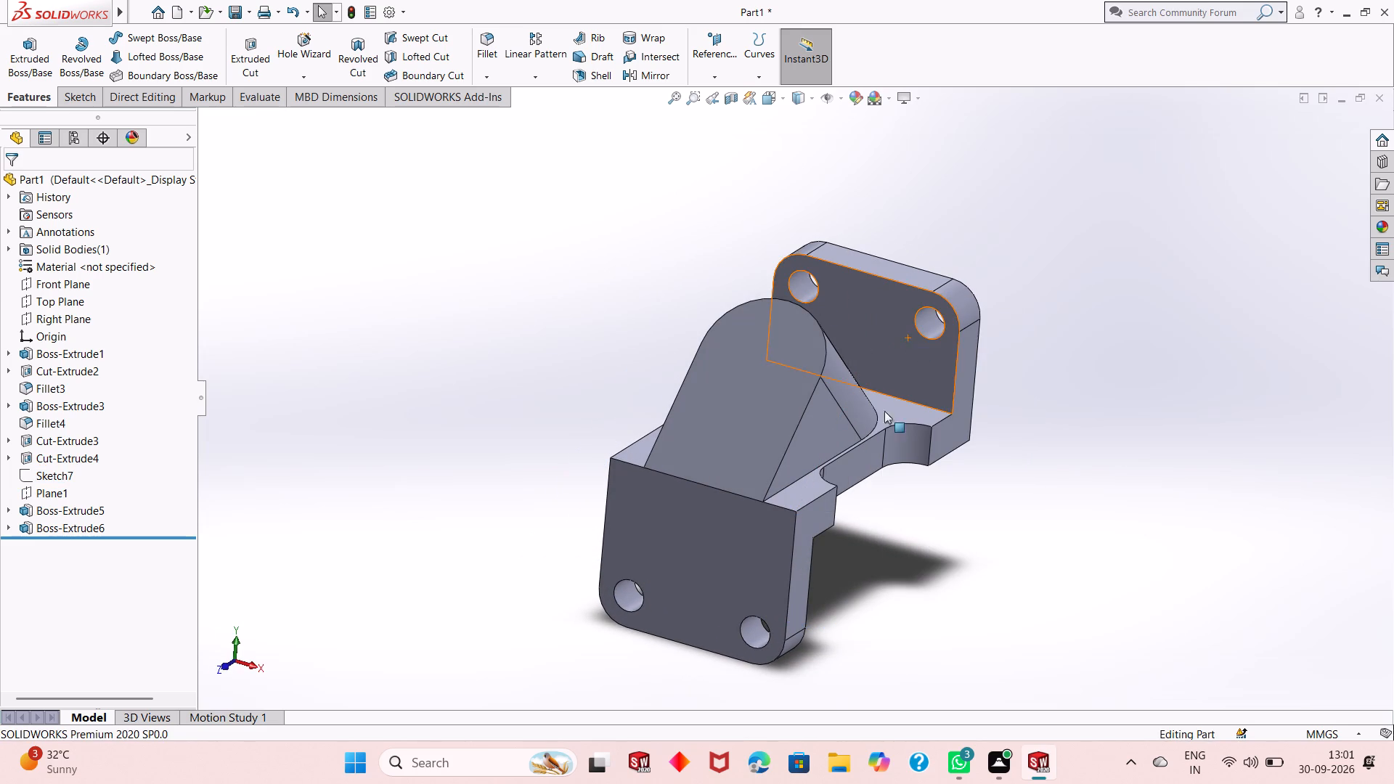
# Start a new sketch on the flat inclined face of the boss and its support, viewed normal to the face.
pyautogui.moveTo(884, 509); pyautogui.dragTo(952, 523, button='middle')
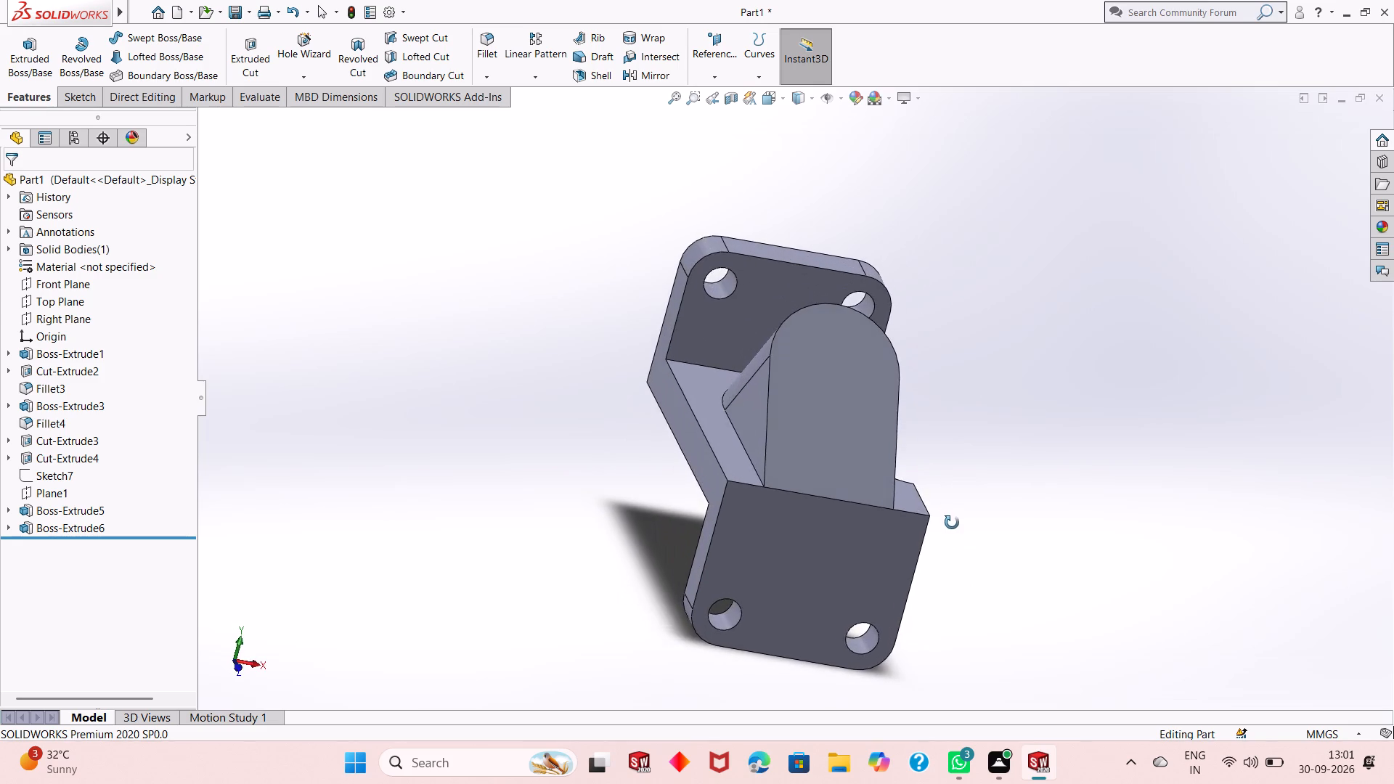
pyautogui.moveTo(952, 523); pyautogui.dragTo(910, 511, button='middle')
pyautogui.scroll(-2, 848, 460)
pyautogui.scroll(-2, 798, 390)
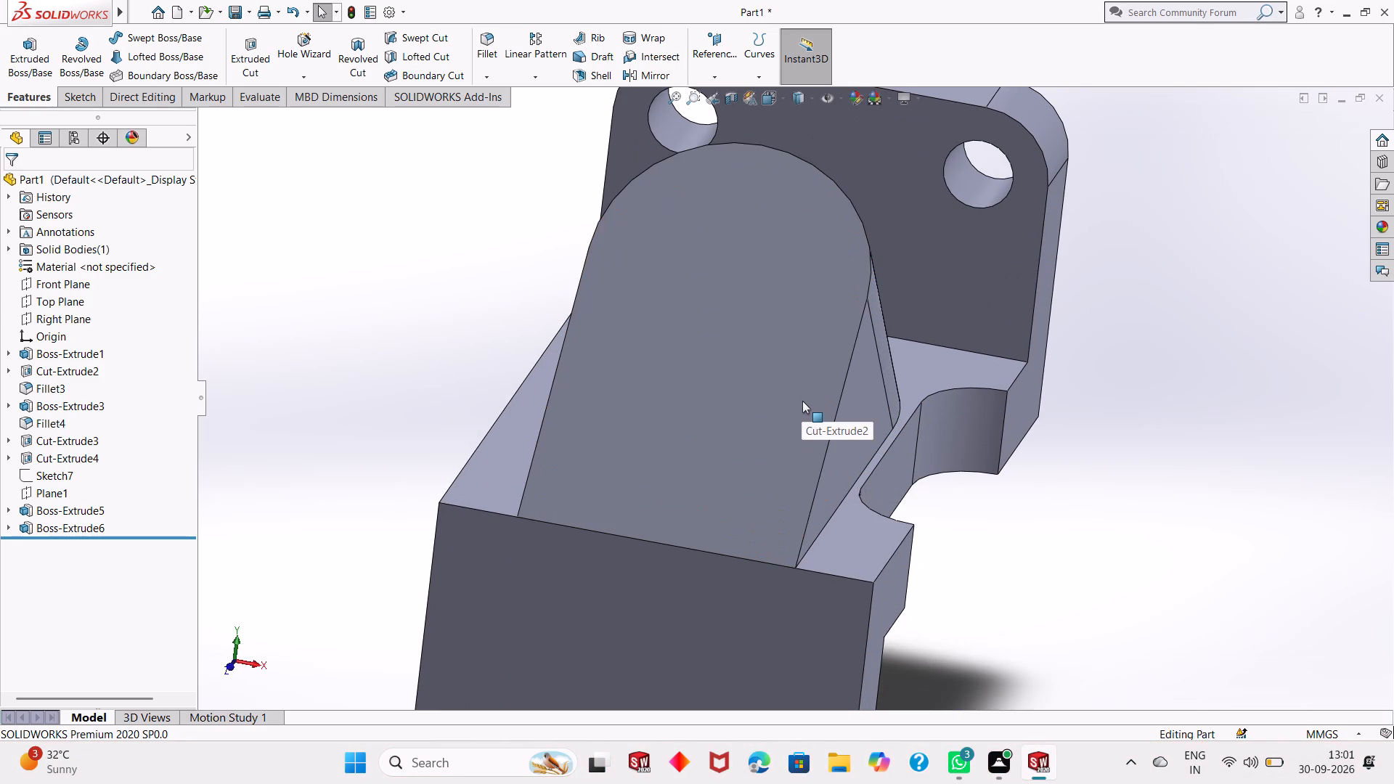
pyautogui.moveTo(992, 558); pyautogui.dragTo(1023, 465, button='middle')
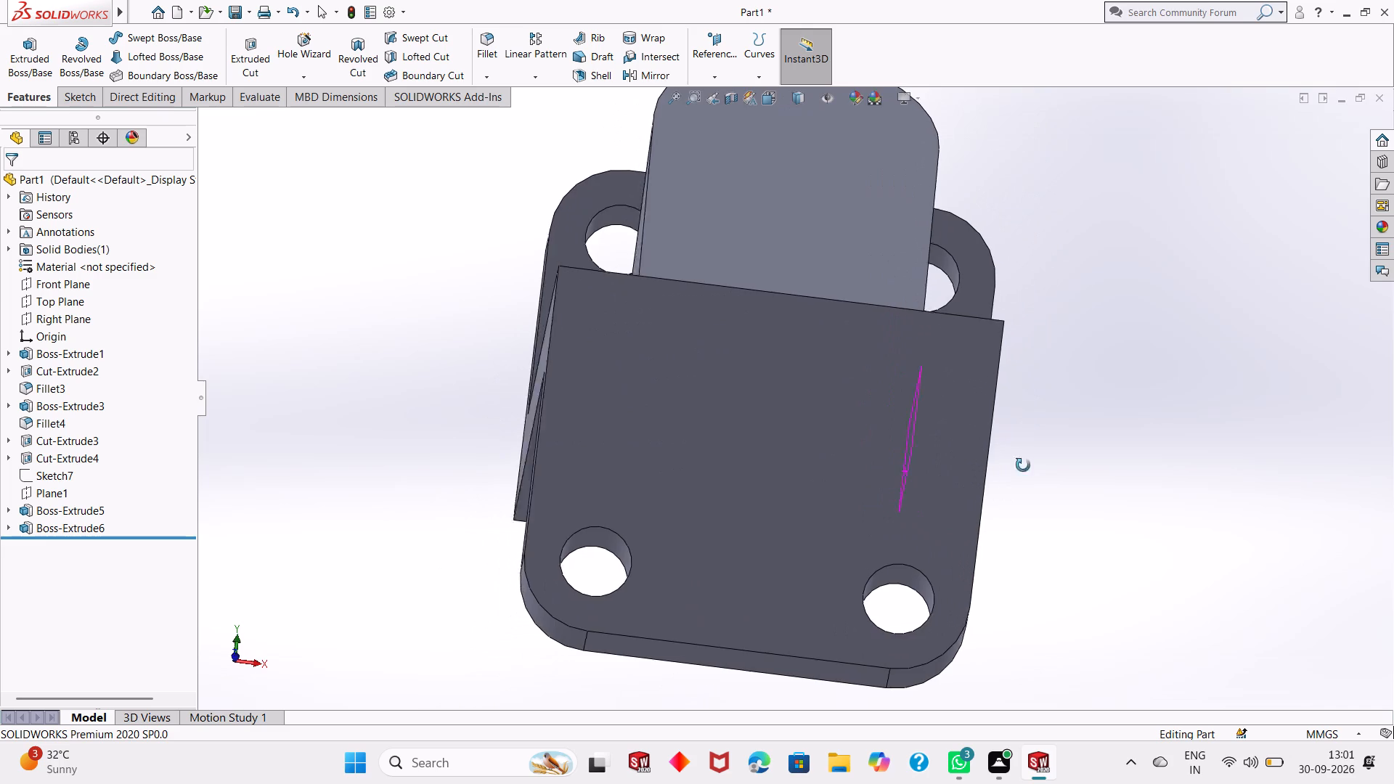
pyautogui.moveTo(1023, 465); pyautogui.dragTo(1023, 545, button='middle')
pyautogui.click(815, 349)
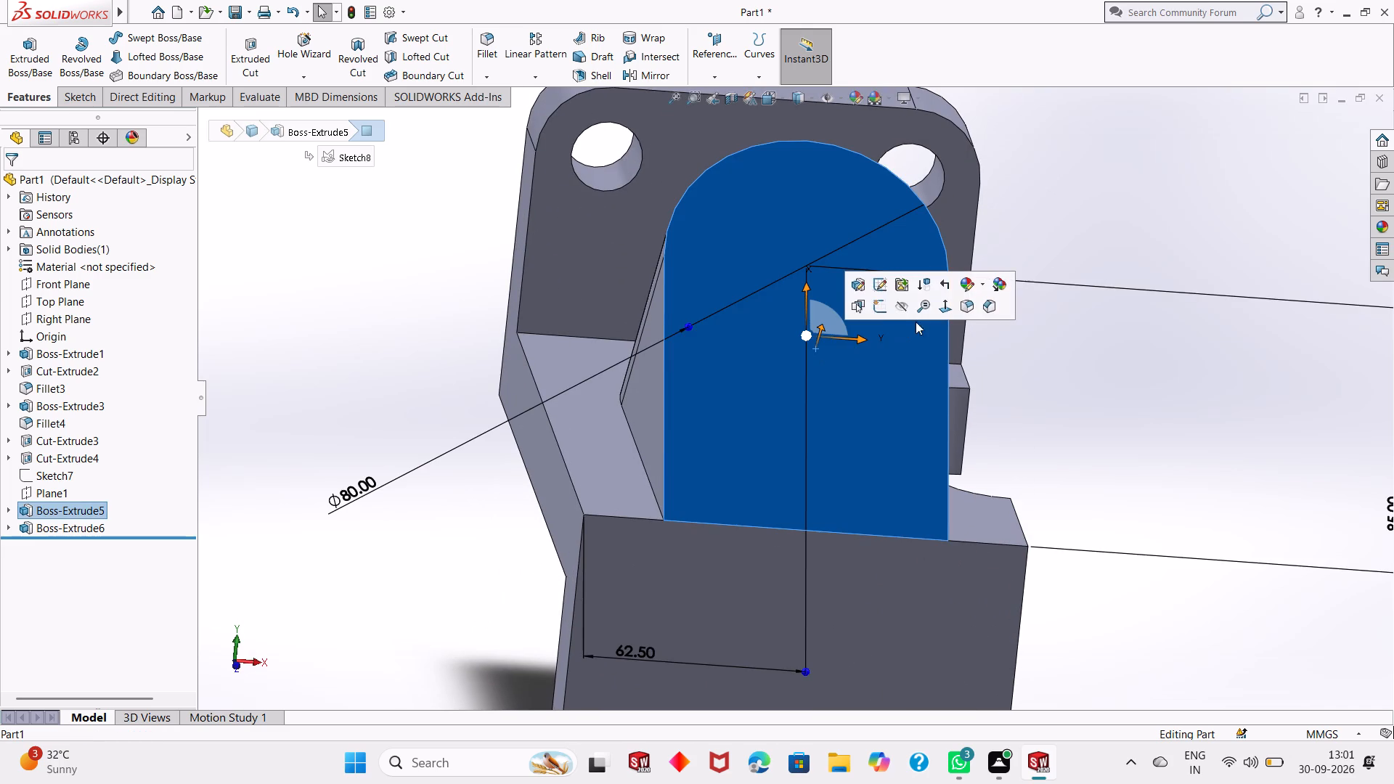
pyautogui.click(884, 317)
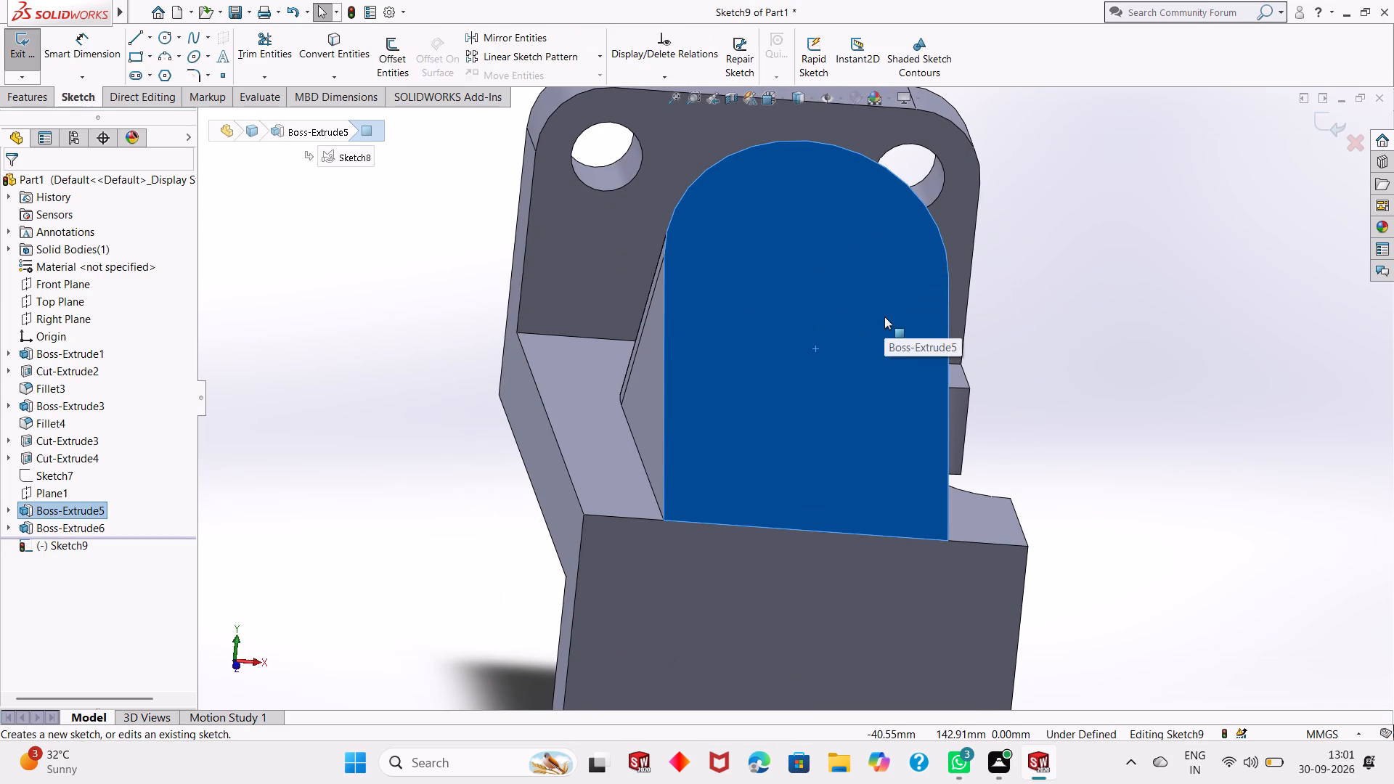
pyautogui.hotkey('ctrl', '8')
pyautogui.click(1016, 412)
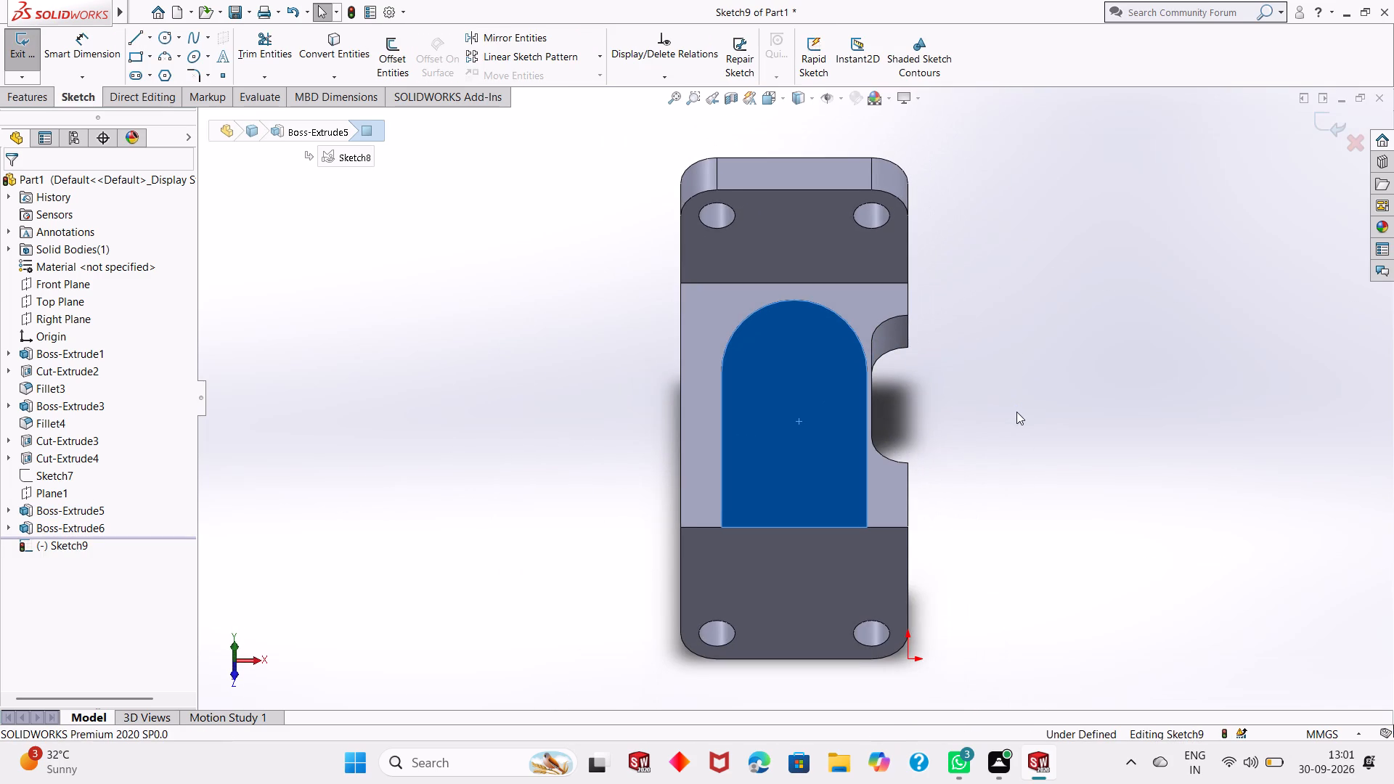
# Sketch a circle about 61 mm in diameter, concentric with the rounded end of the inclined face.
pyautogui.scroll(-1, 816, 420)
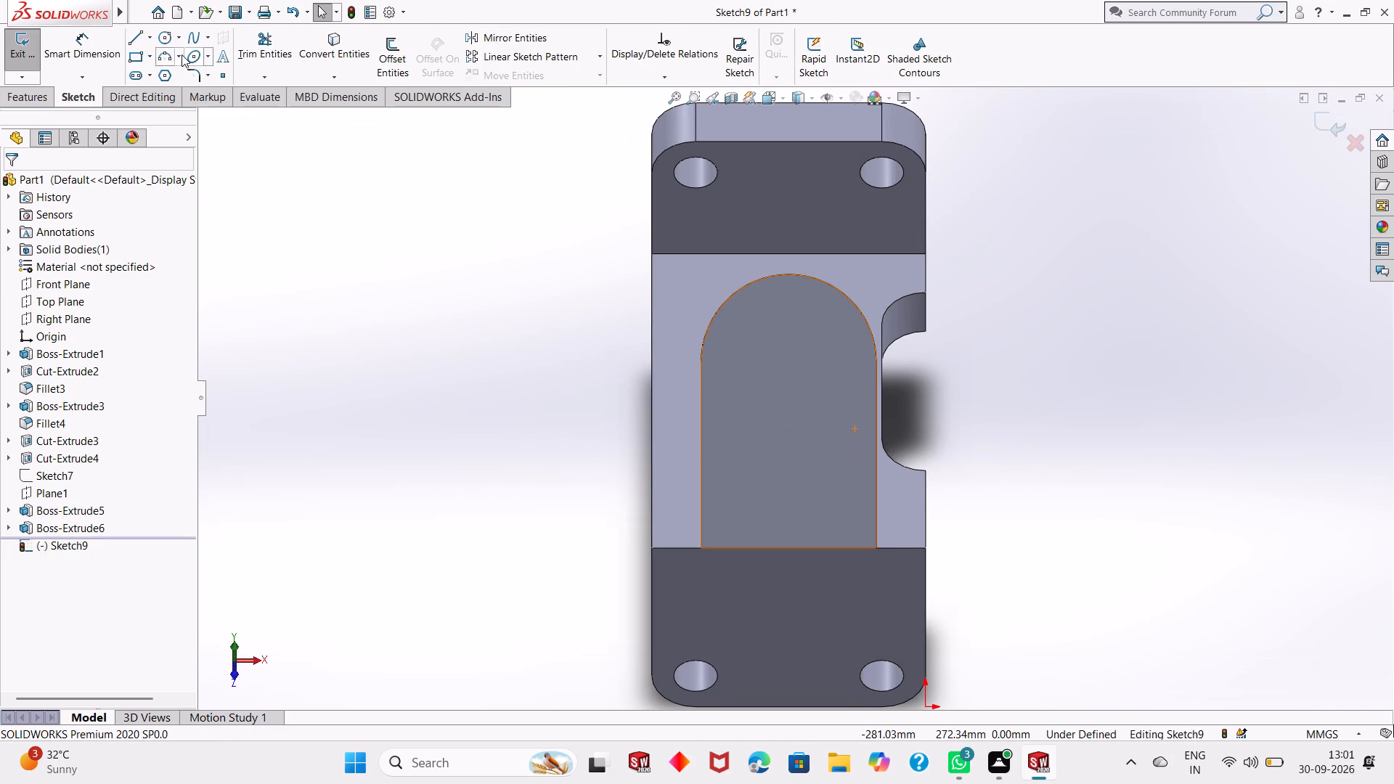
pyautogui.click(160, 37)
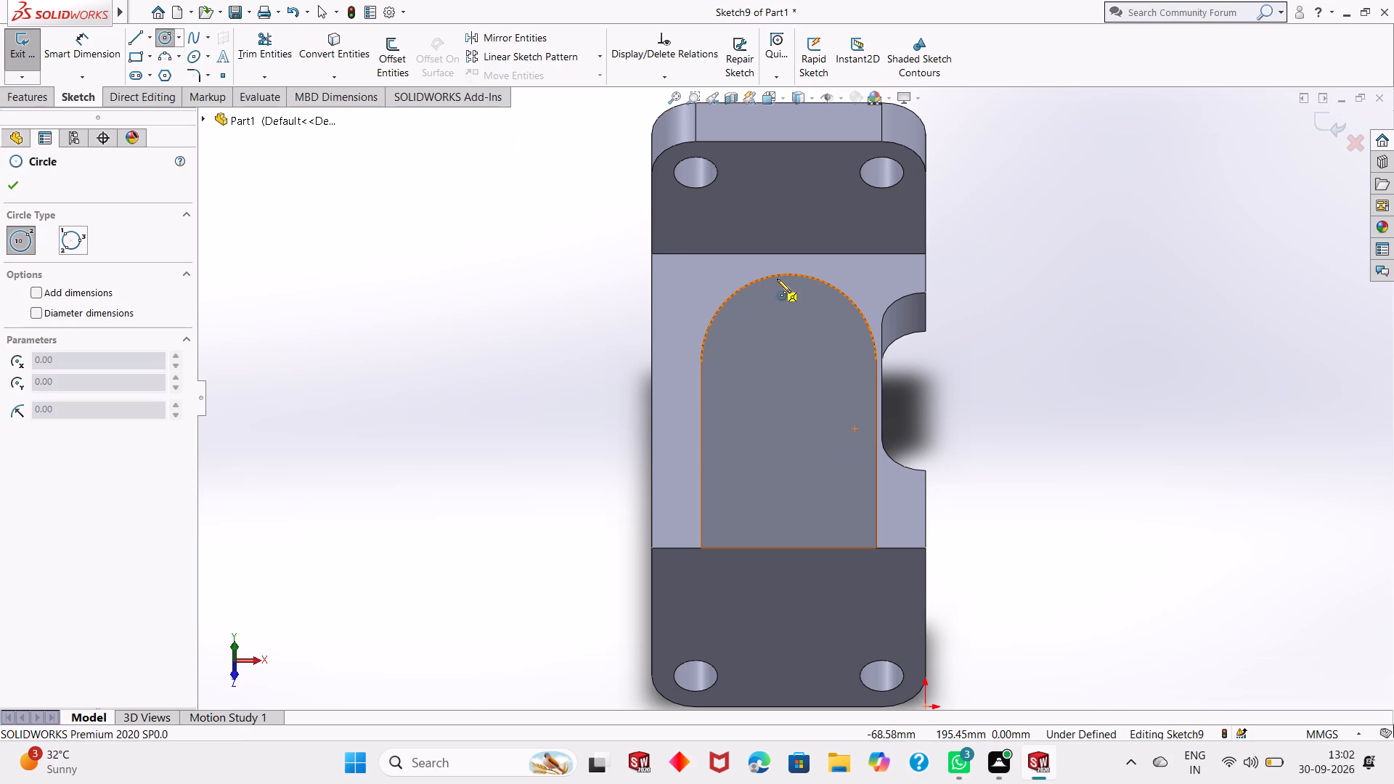
pyautogui.click(788, 365)
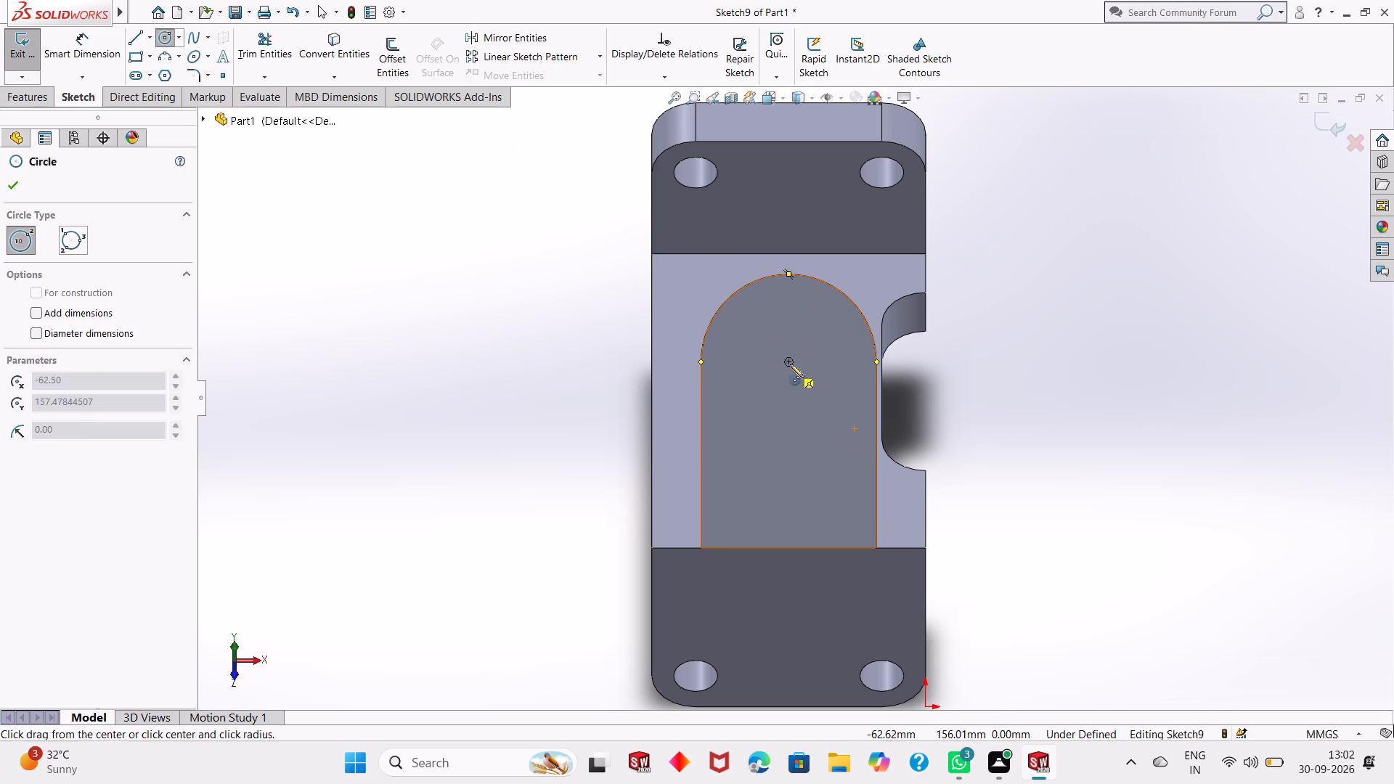
pyautogui.click(816, 301)
pyautogui.rightClick(391, 277)
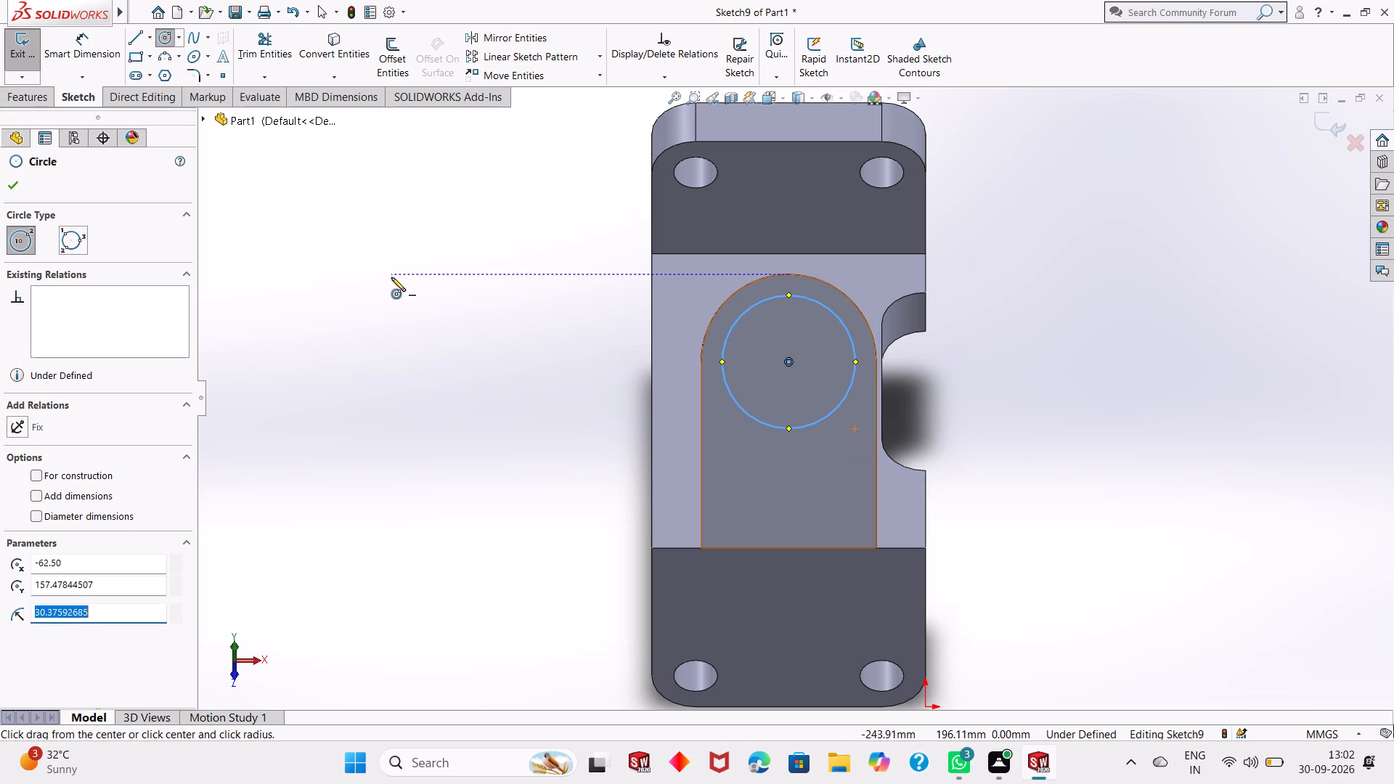
pyautogui.click(408, 282)
# Dimension the circle on the inclined face with a diameter of 50 mm.
pyautogui.click(70, 56)
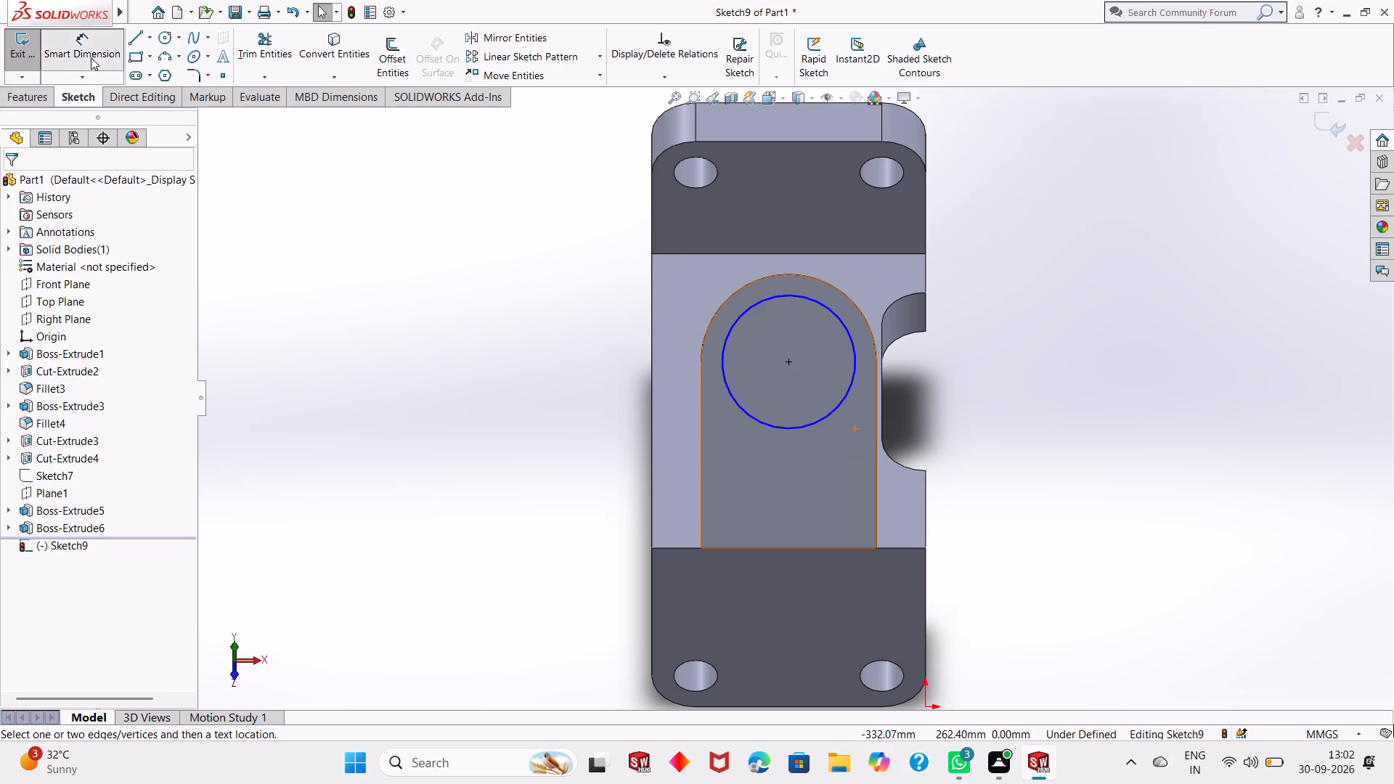
pyautogui.click(756, 423)
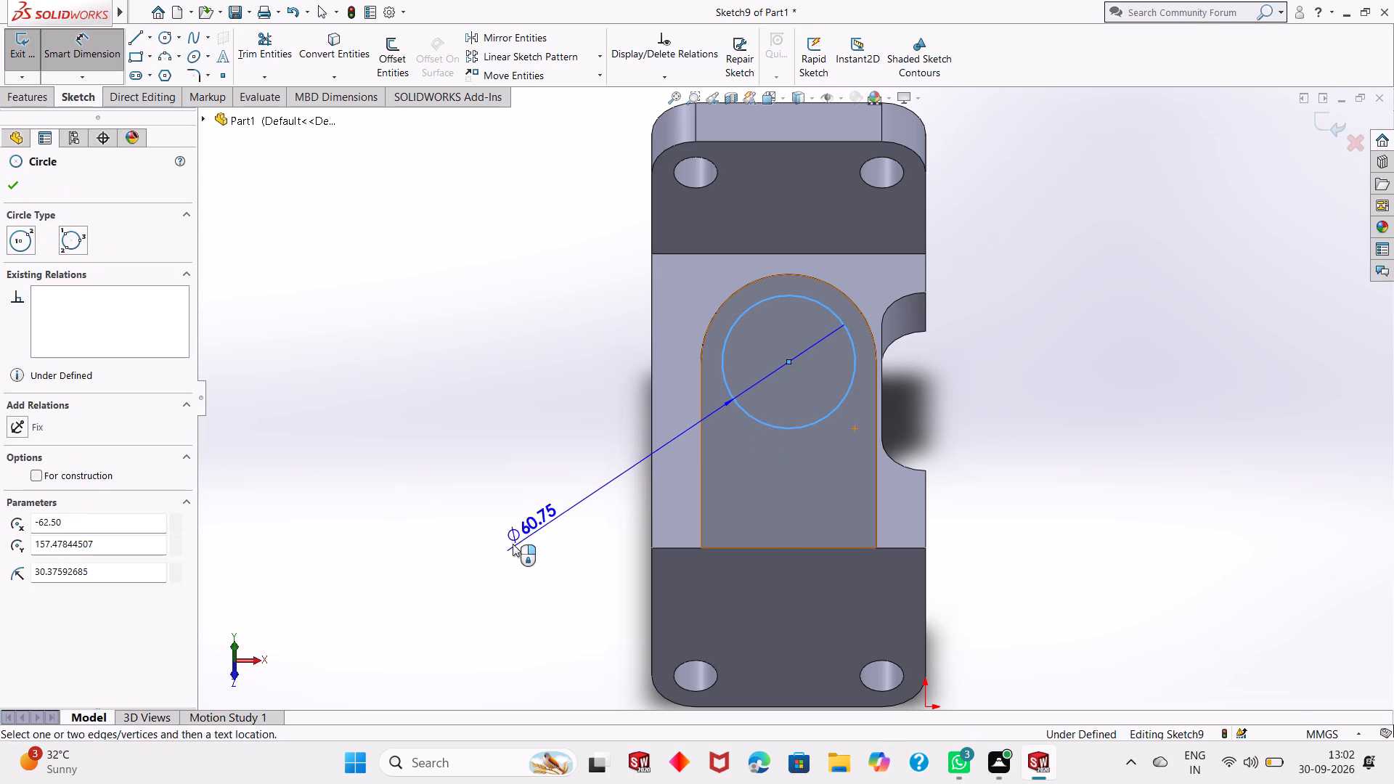
pyautogui.click(506, 548)
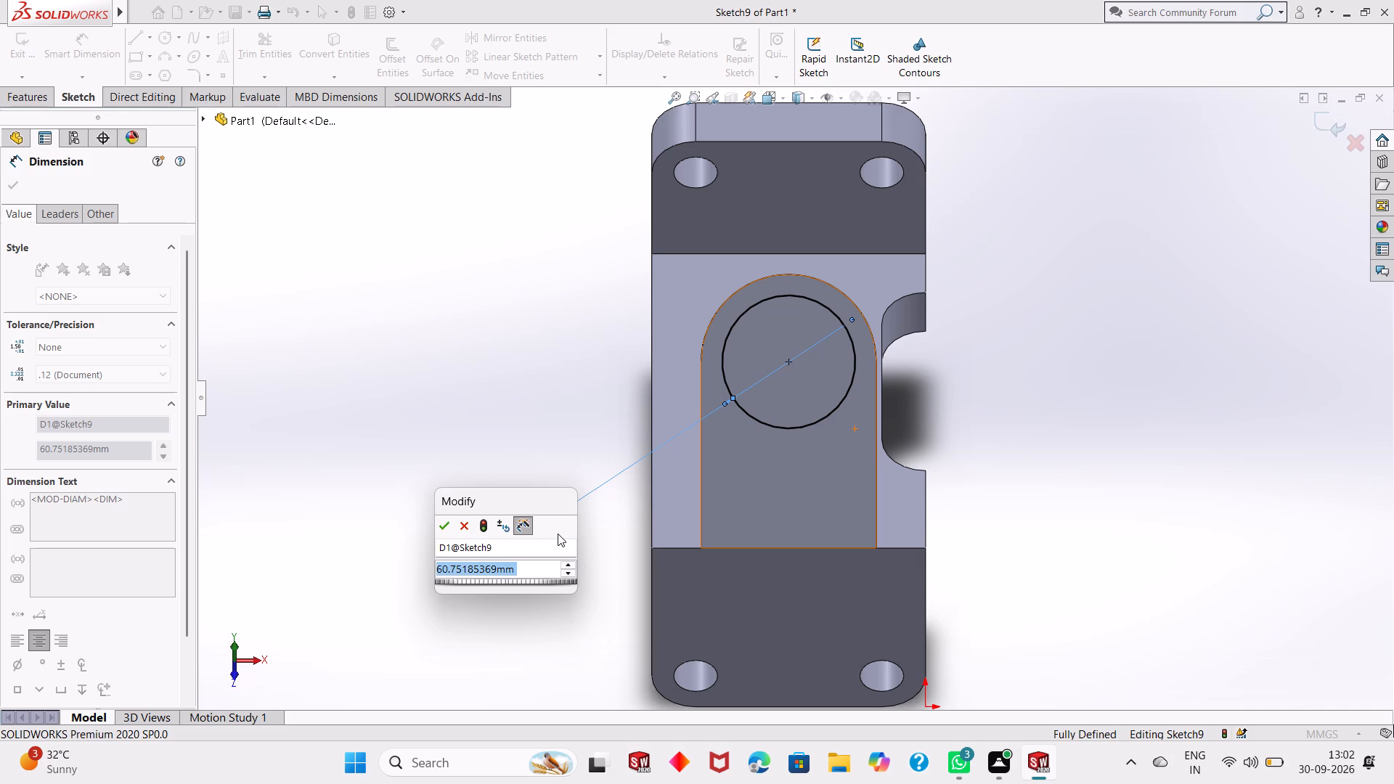
pyautogui.write('50')
pyautogui.press('Return')
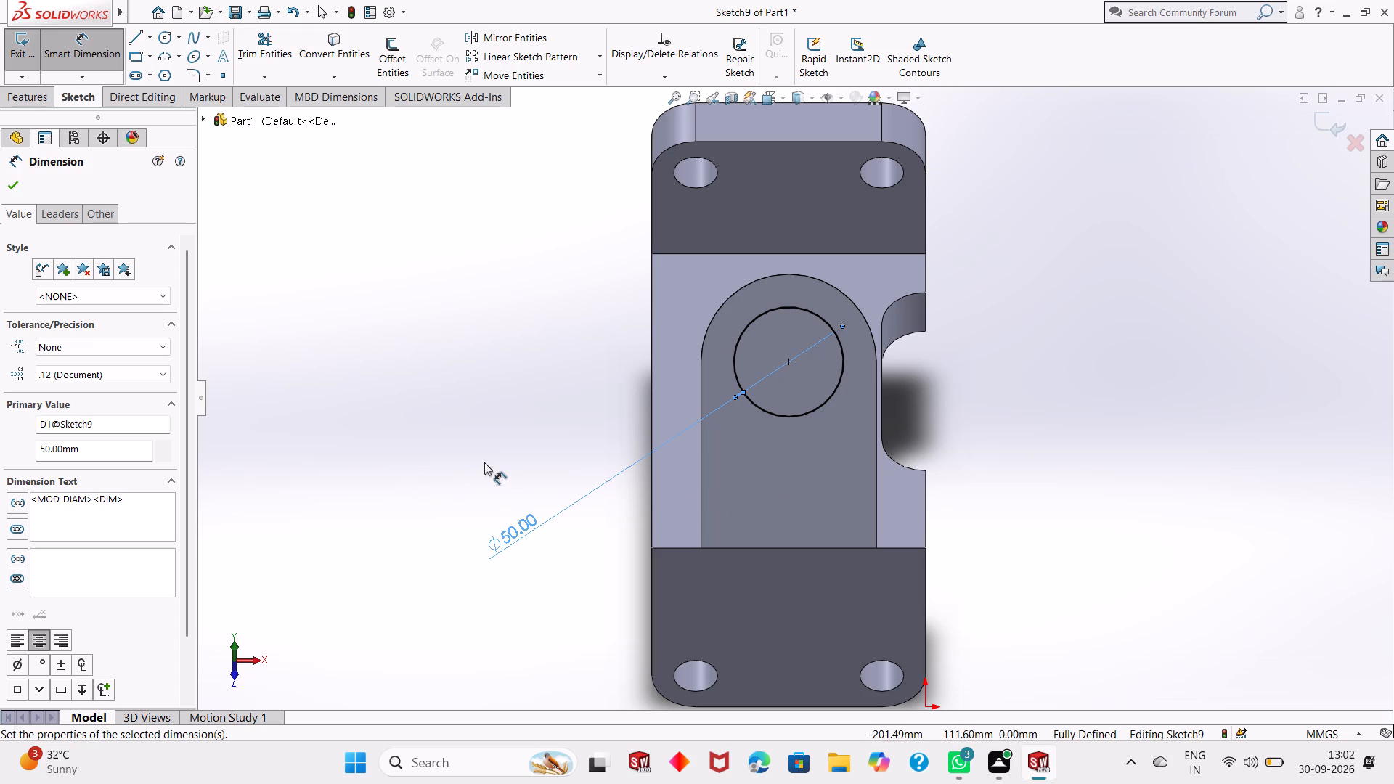
pyautogui.moveTo(504, 464); pyautogui.dragTo(457, 433, button='middle')
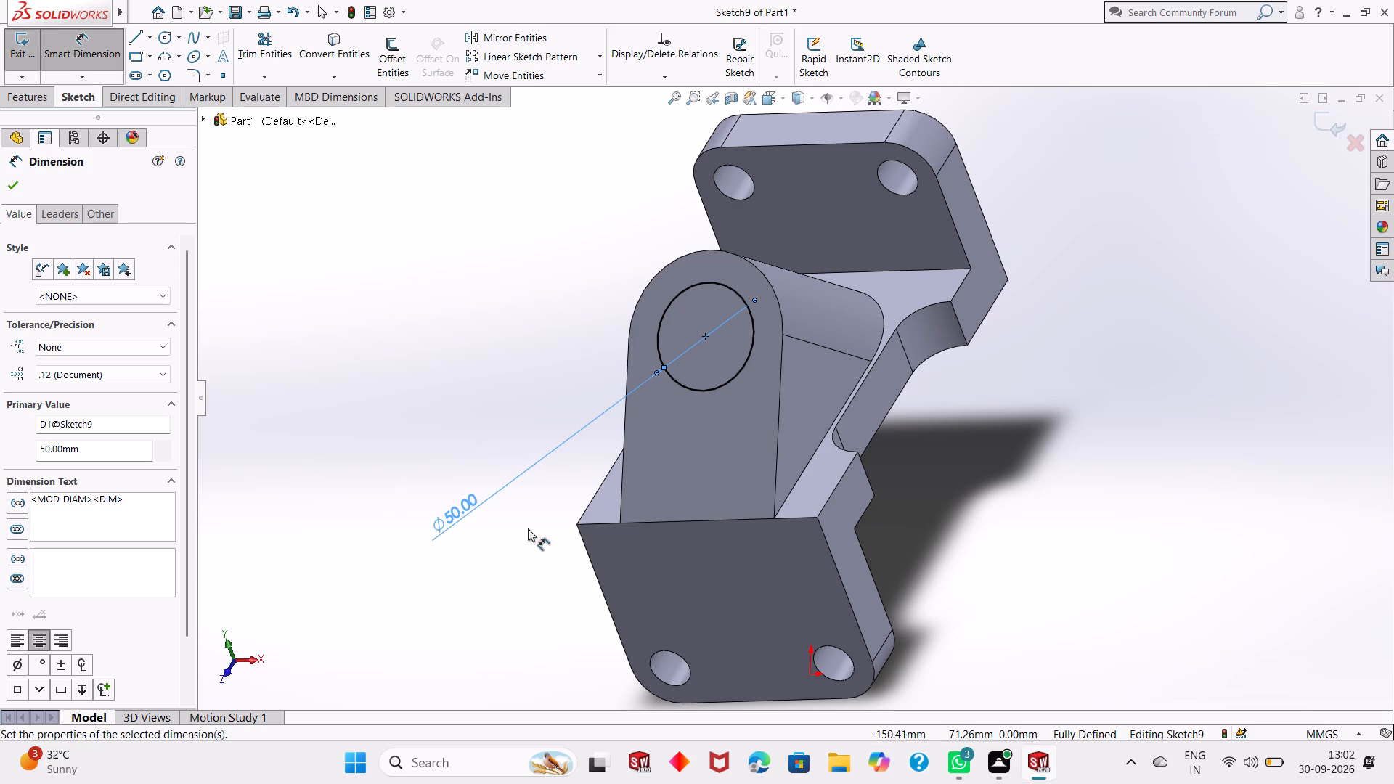
pyautogui.moveTo(529, 536); pyautogui.dragTo(529, 491, button='middle')
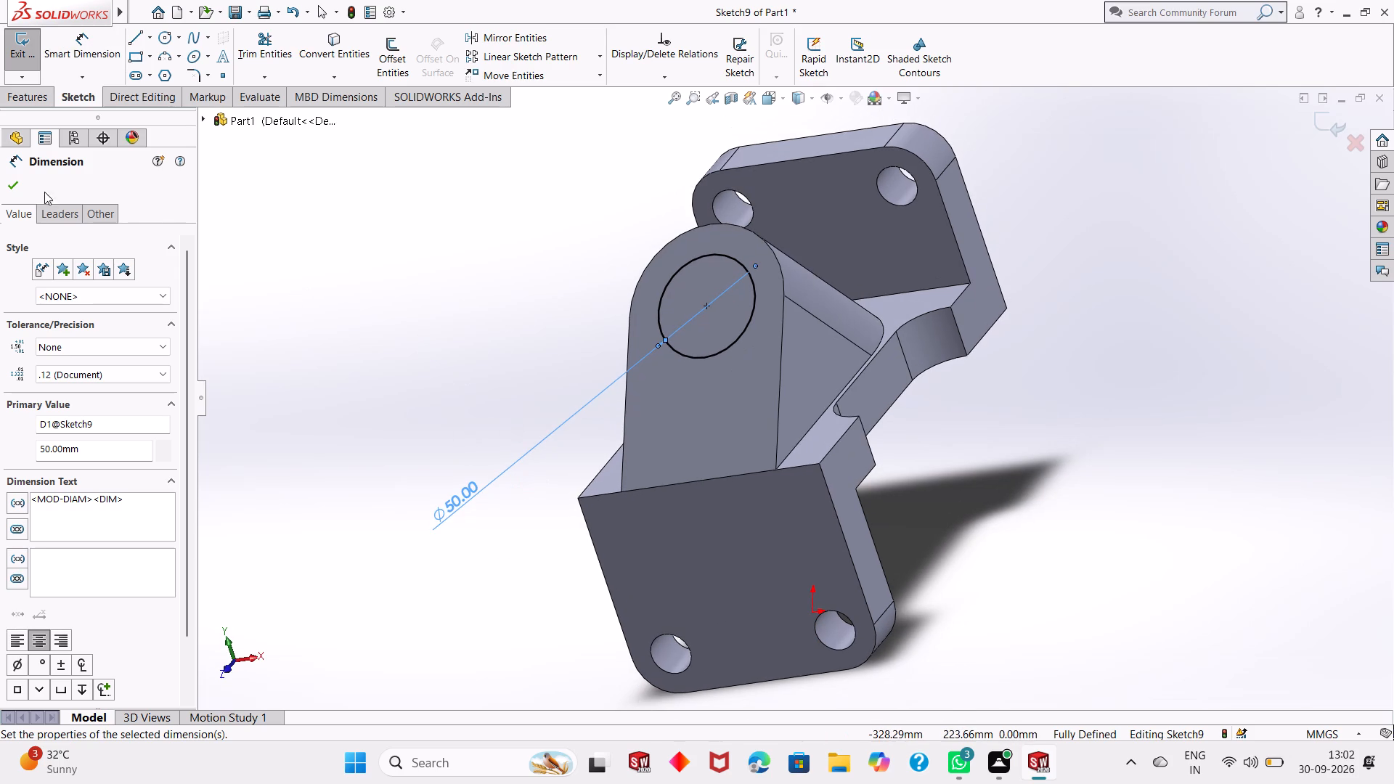
pyautogui.click(16, 182)
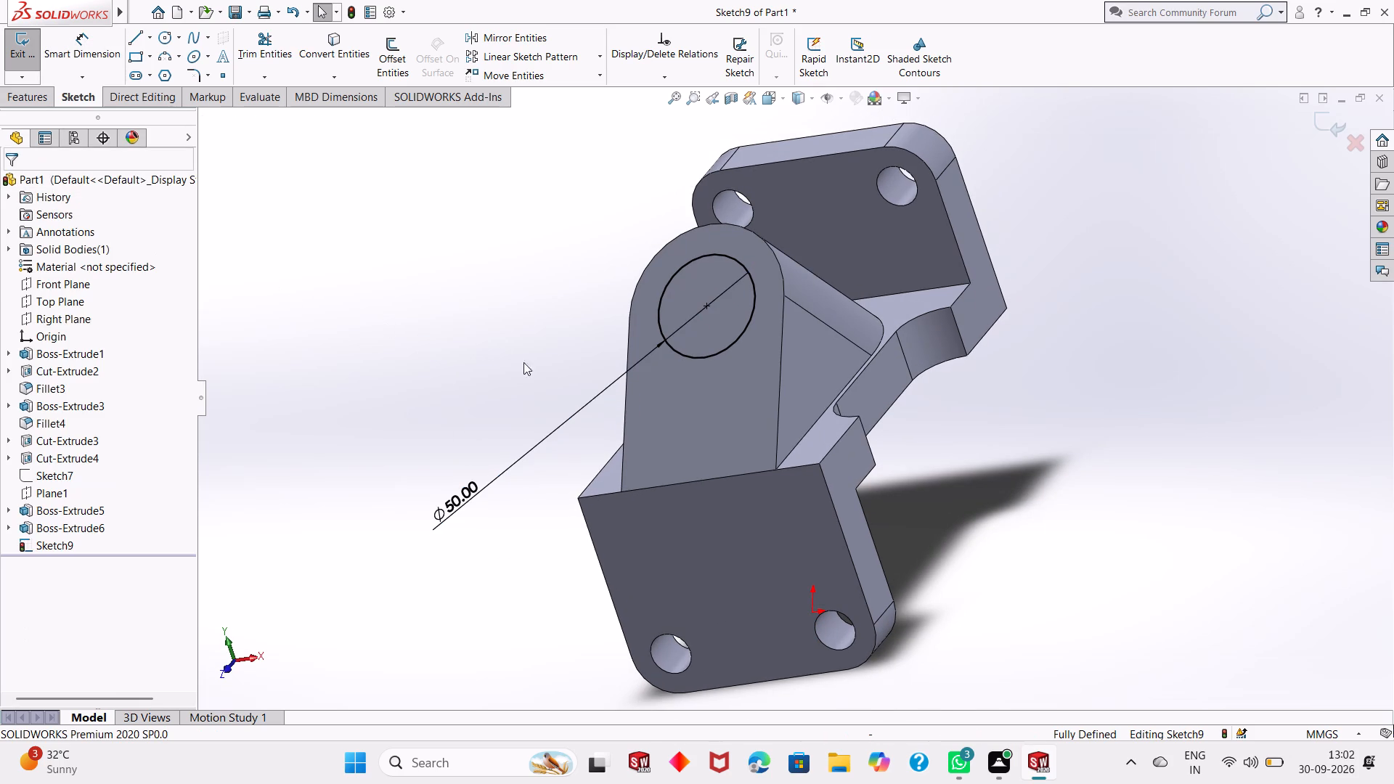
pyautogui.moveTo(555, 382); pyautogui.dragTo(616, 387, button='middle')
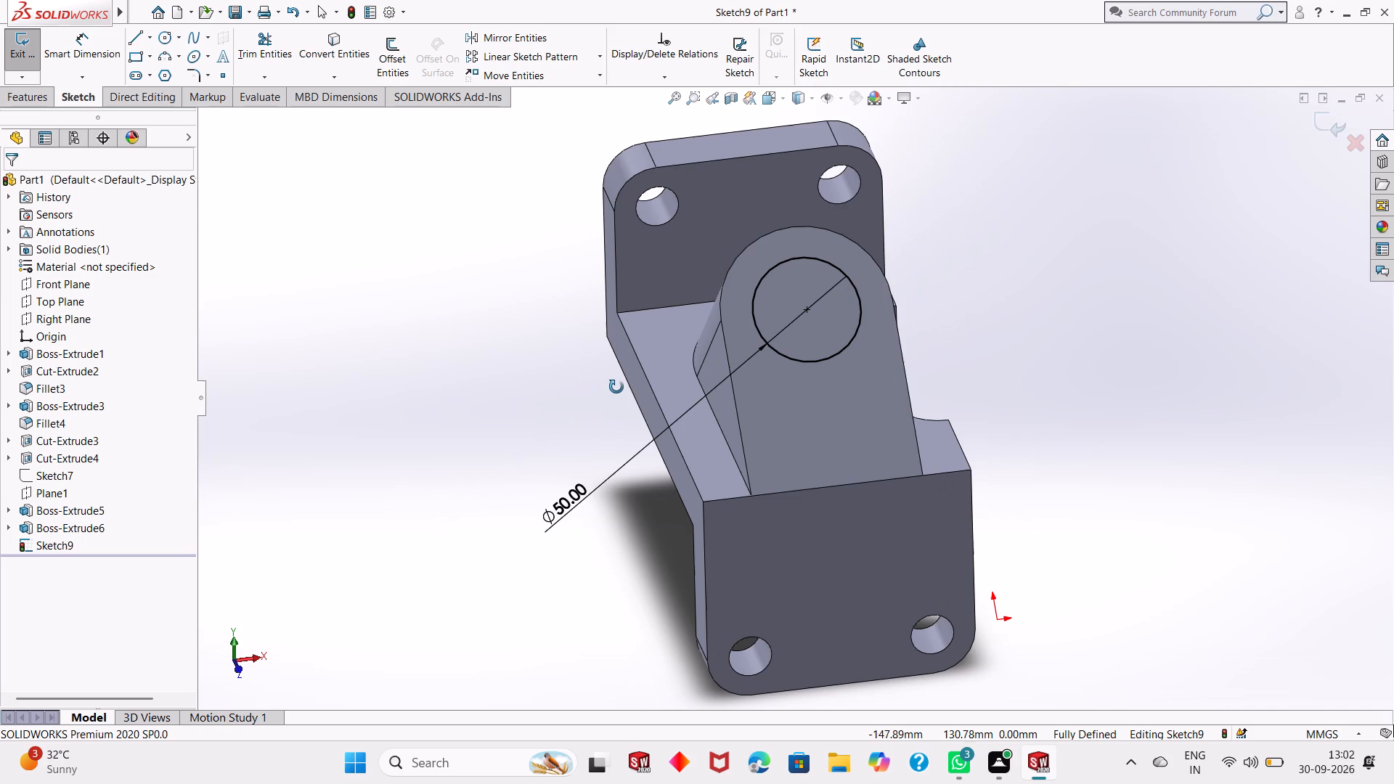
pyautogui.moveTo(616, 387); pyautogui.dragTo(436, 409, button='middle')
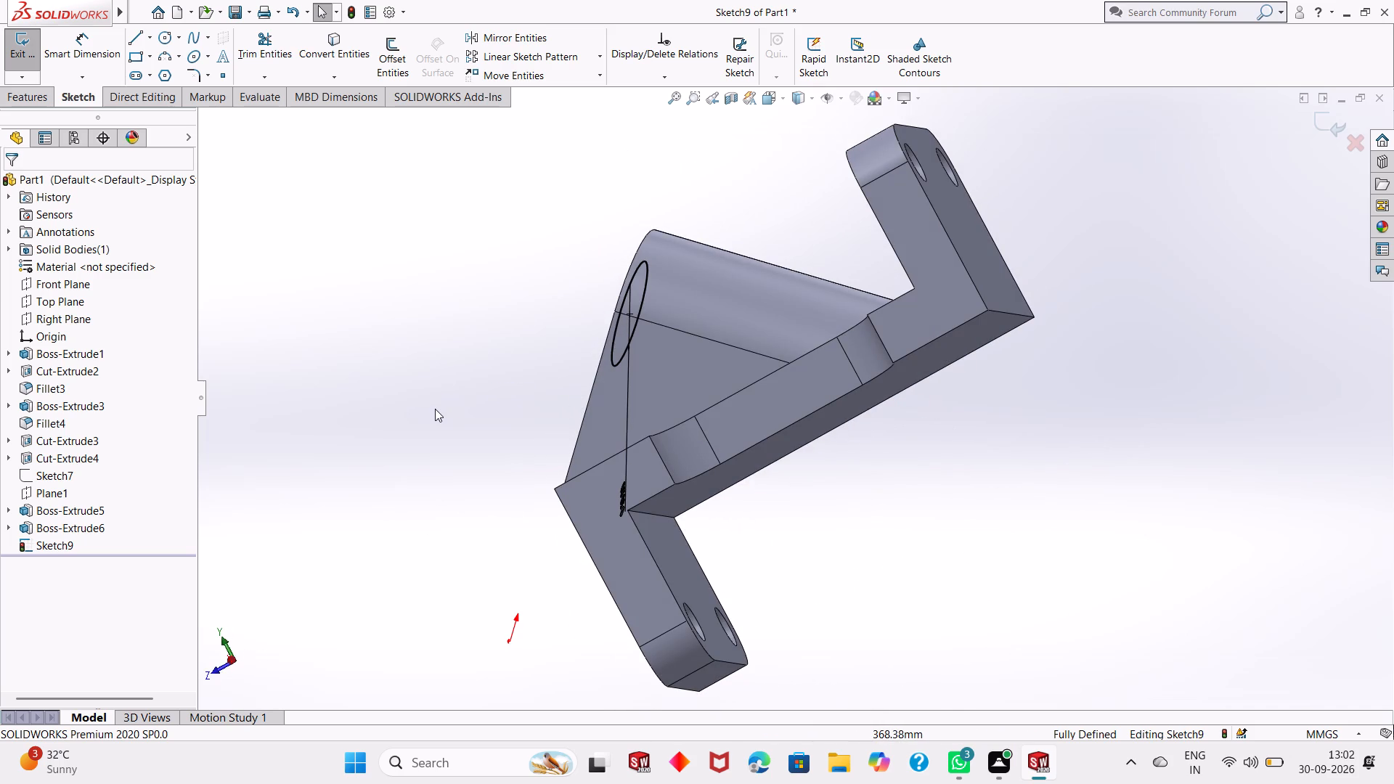
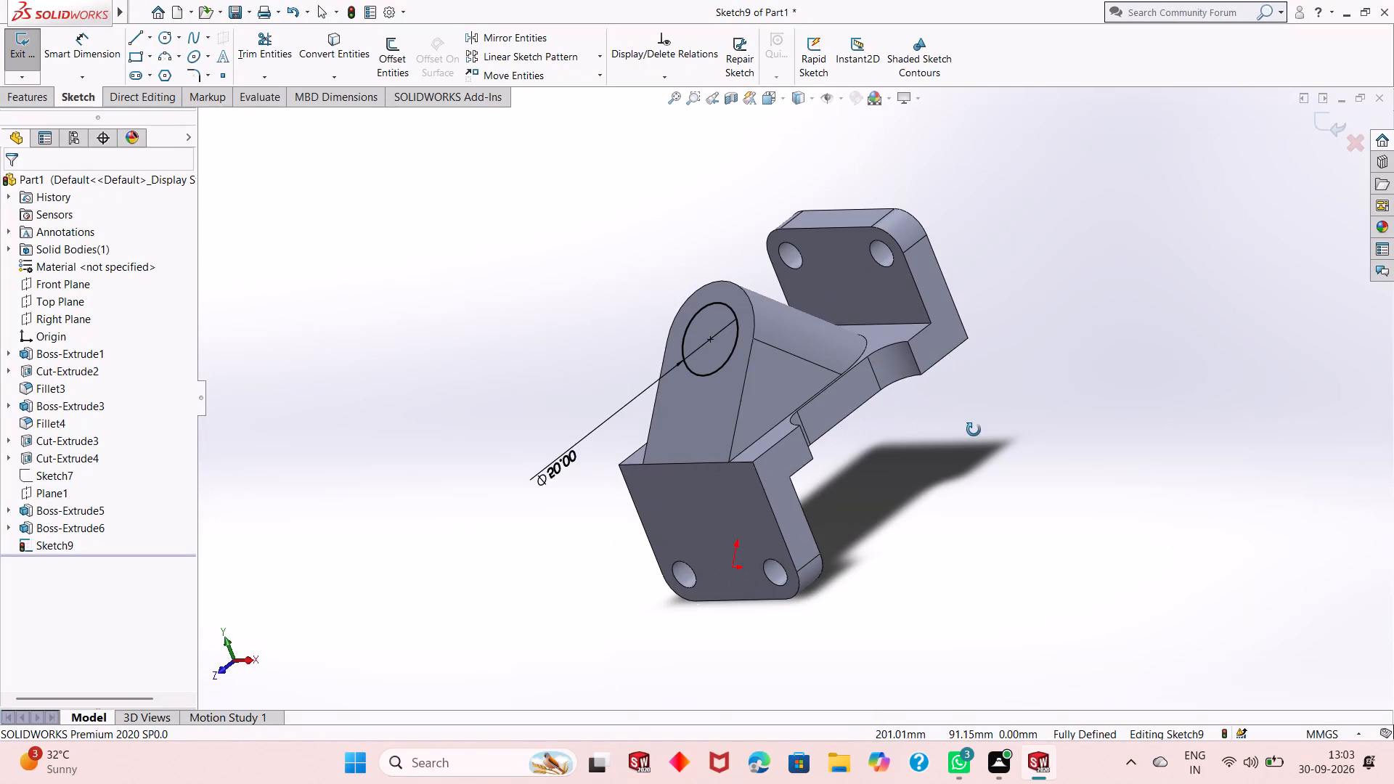
# Extrude-cut the 50 mm circle 10 mm deep into the inclined face to form a circular recess.
pyautogui.scroll(2, 975, 428)
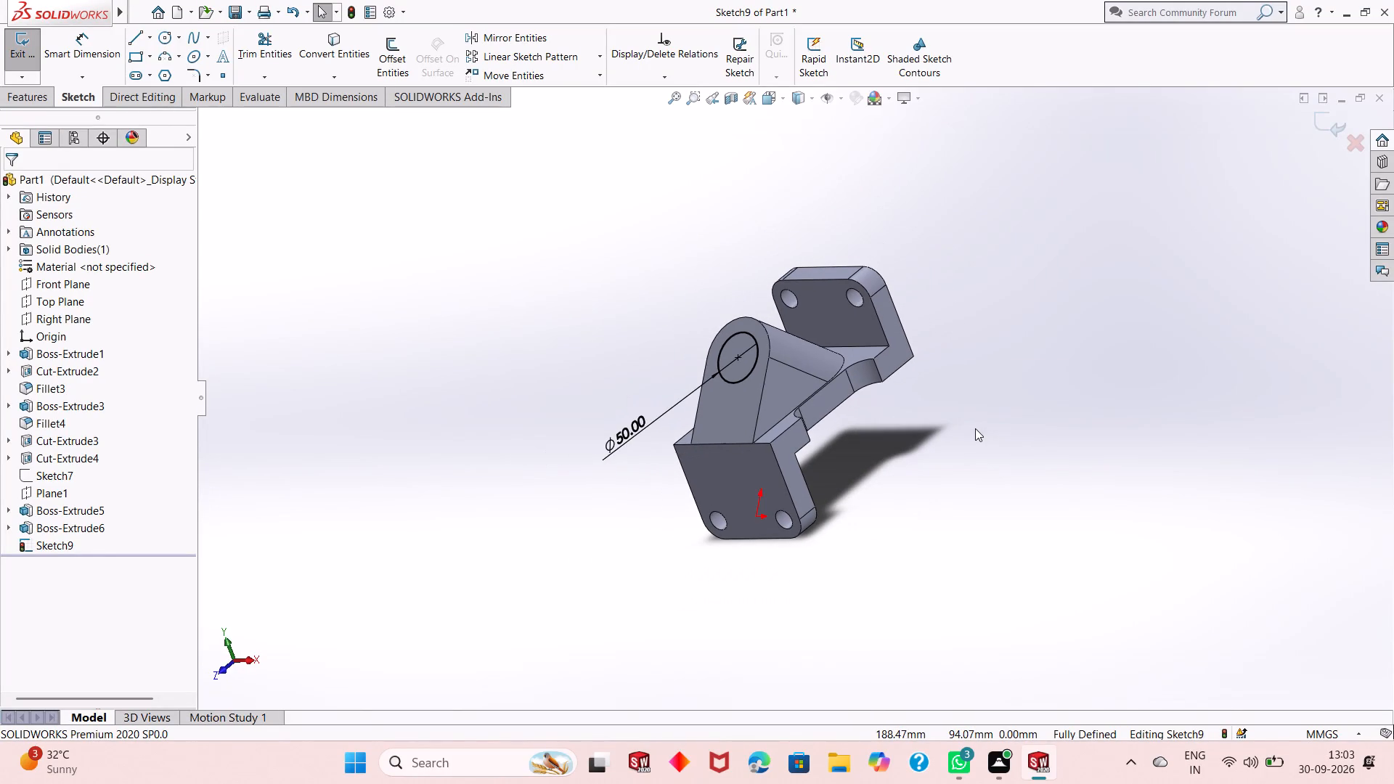
pyautogui.scroll(1, 971, 429)
pyautogui.scroll(-5, 805, 373)
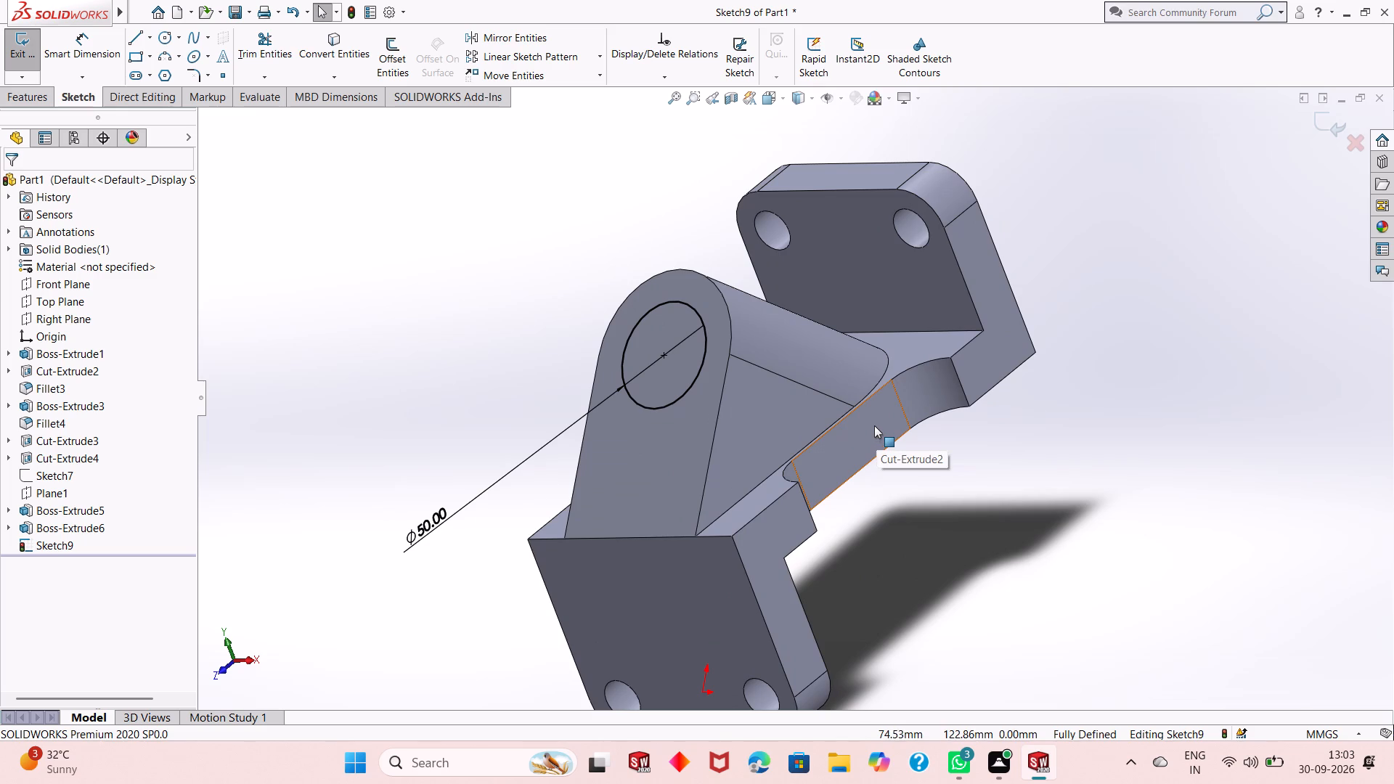
pyautogui.moveTo(907, 510); pyautogui.dragTo(921, 505, button='middle')
pyautogui.moveTo(921, 503); pyautogui.dragTo(931, 504, button='middle')
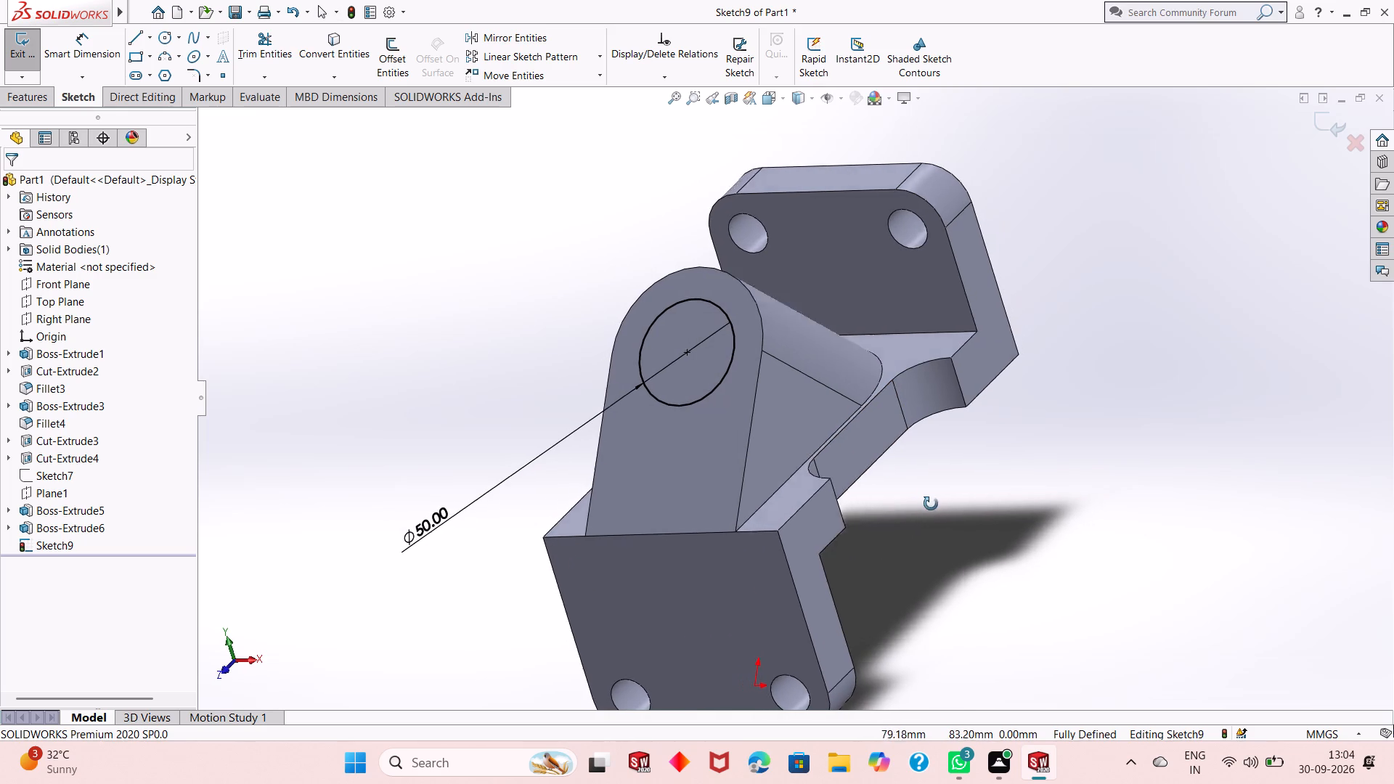
pyautogui.moveTo(931, 504); pyautogui.dragTo(879, 543, button='middle')
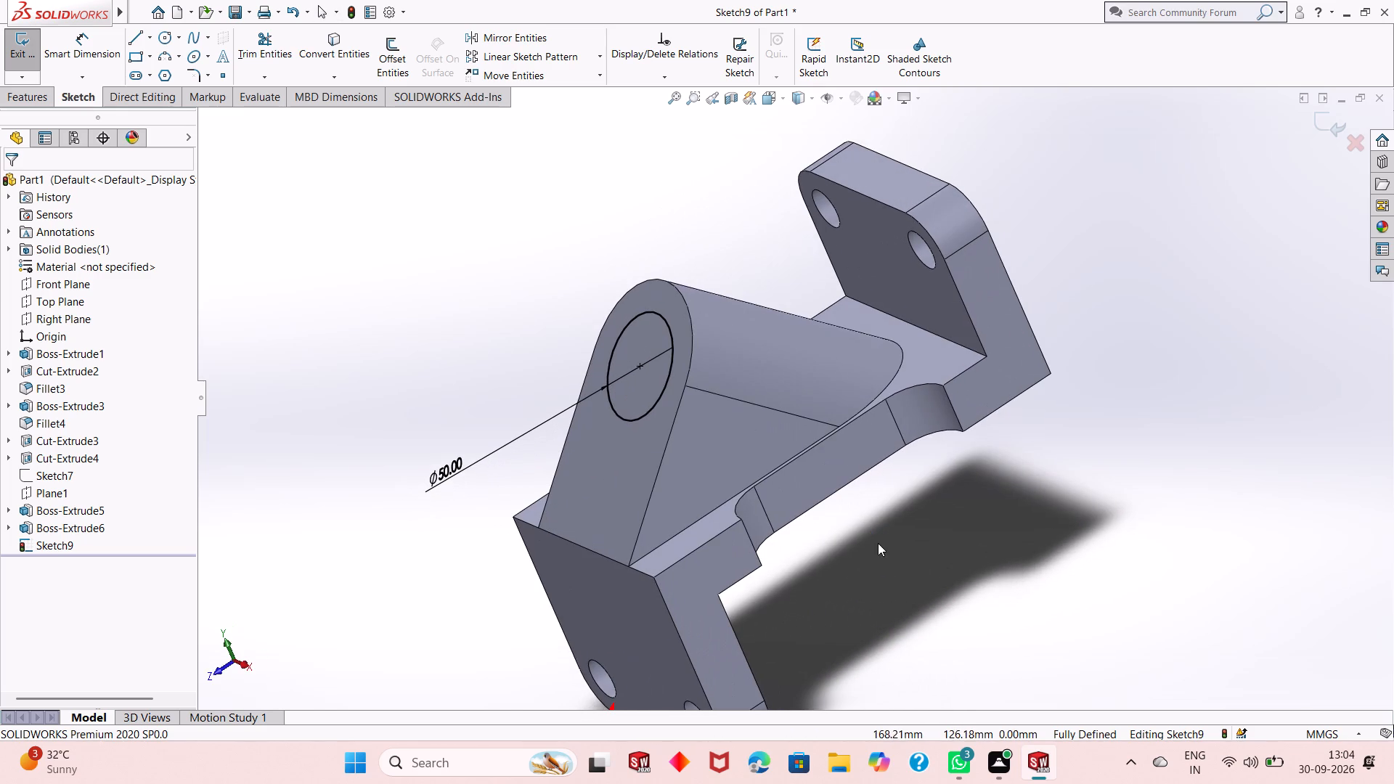
pyautogui.click(30, 94)
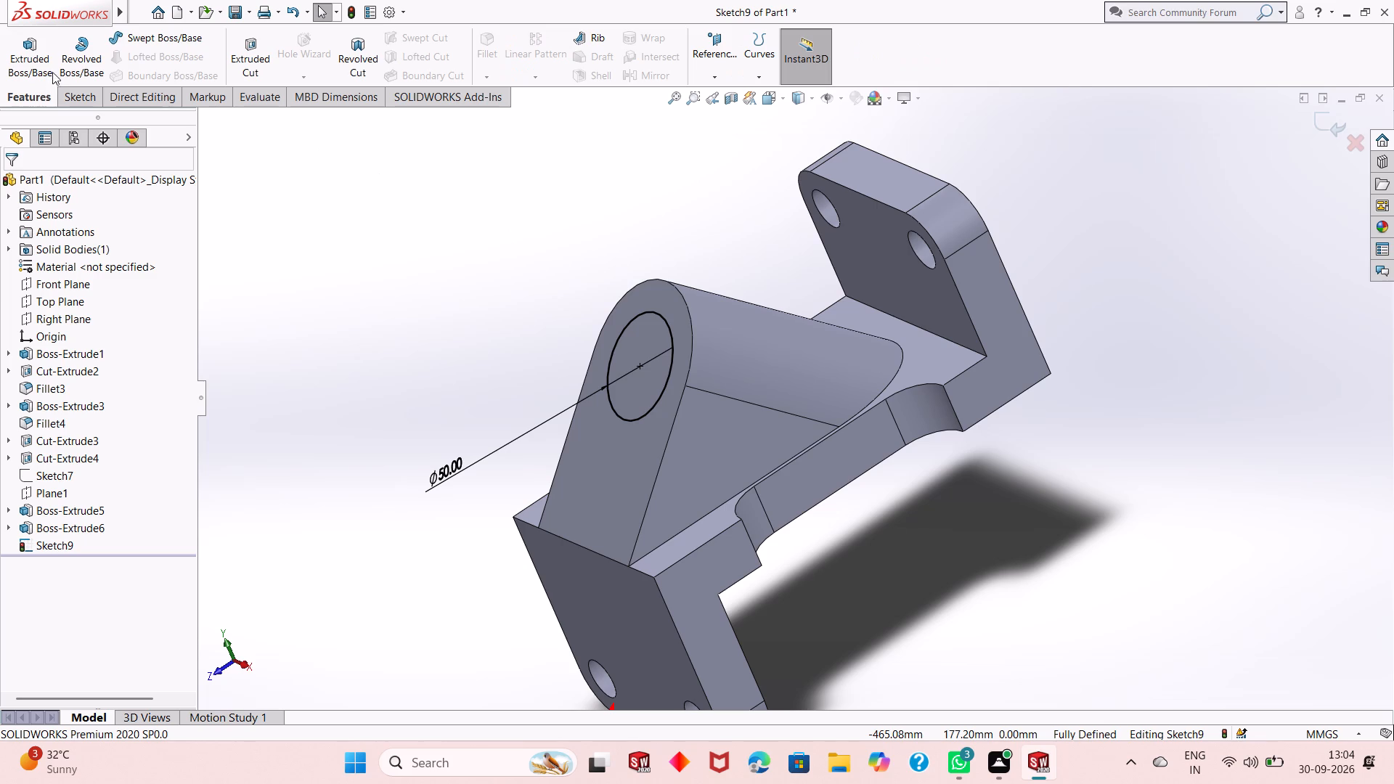
pyautogui.click(246, 51)
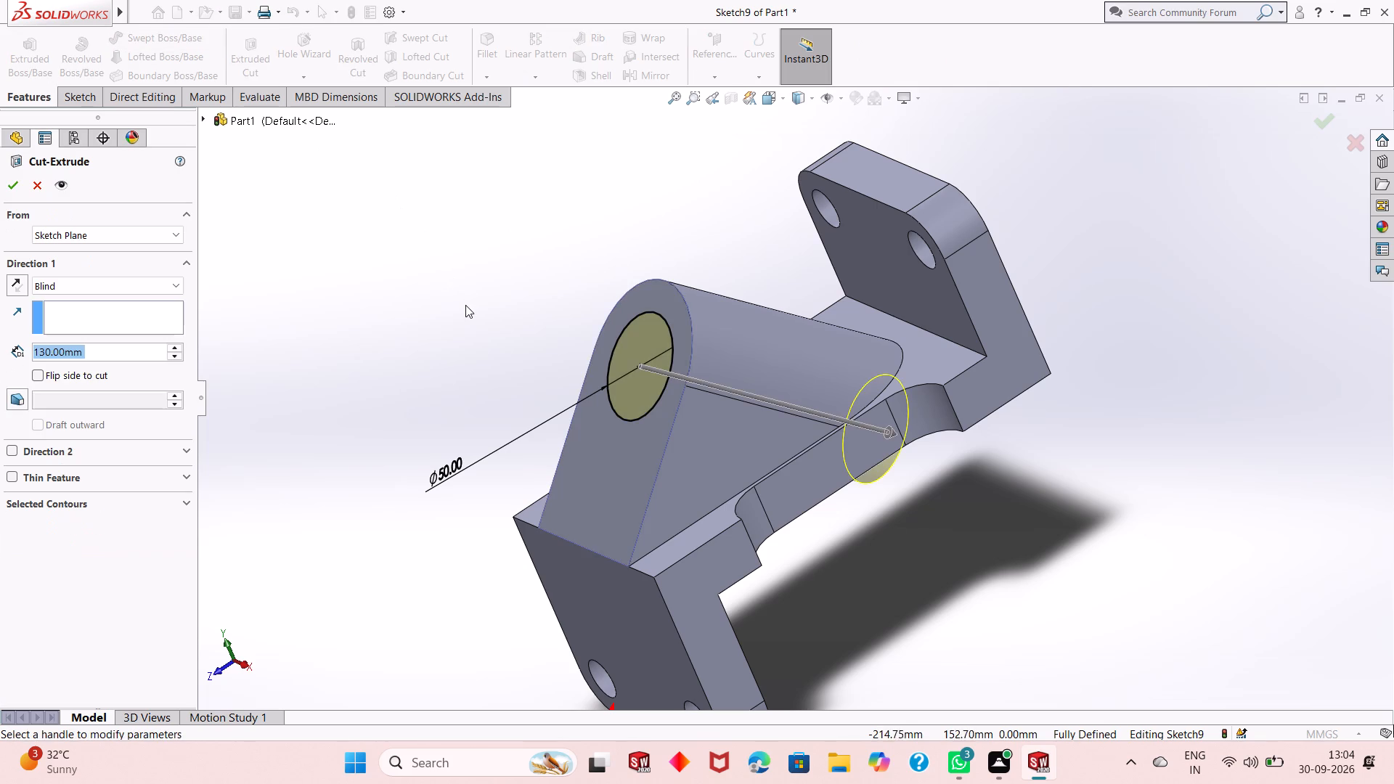
pyautogui.scroll(1, 465, 306)
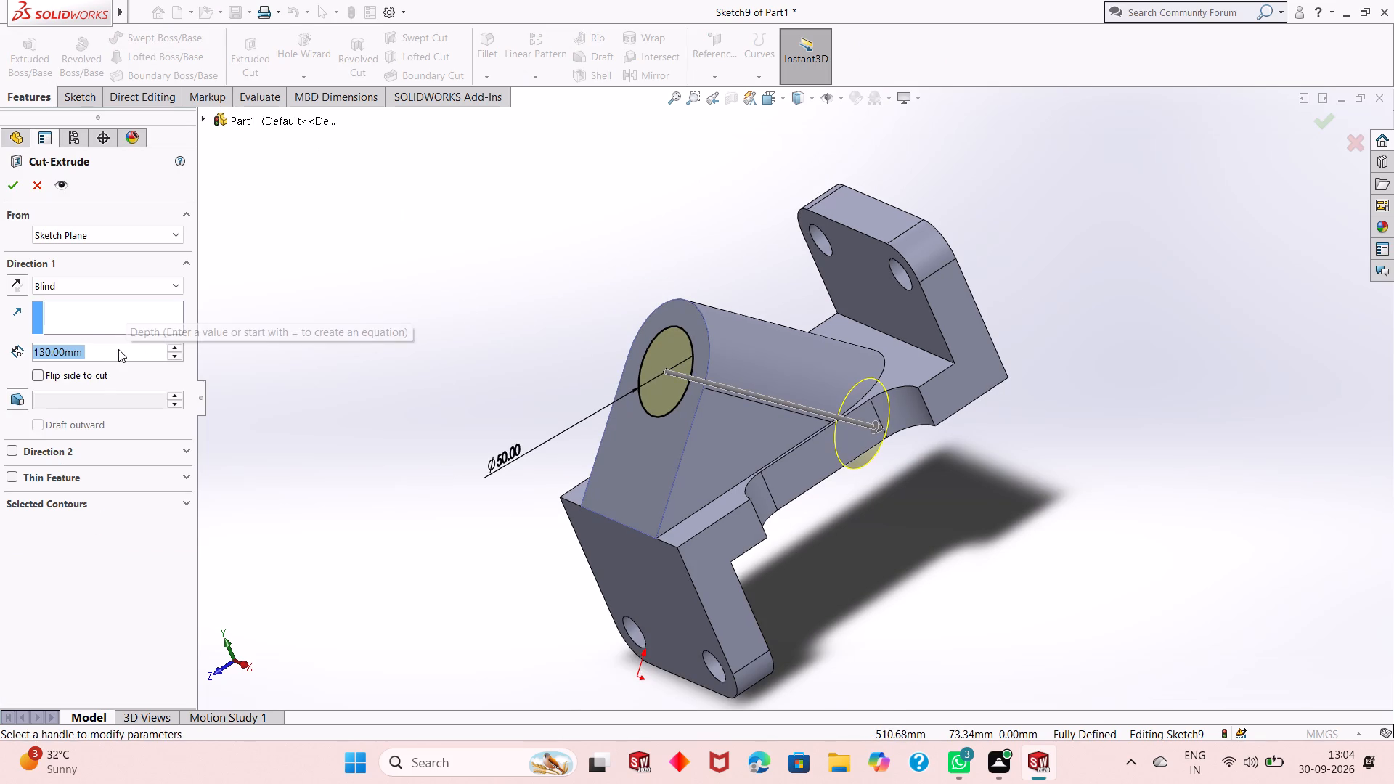
pyautogui.write('10')
pyautogui.press('Return')
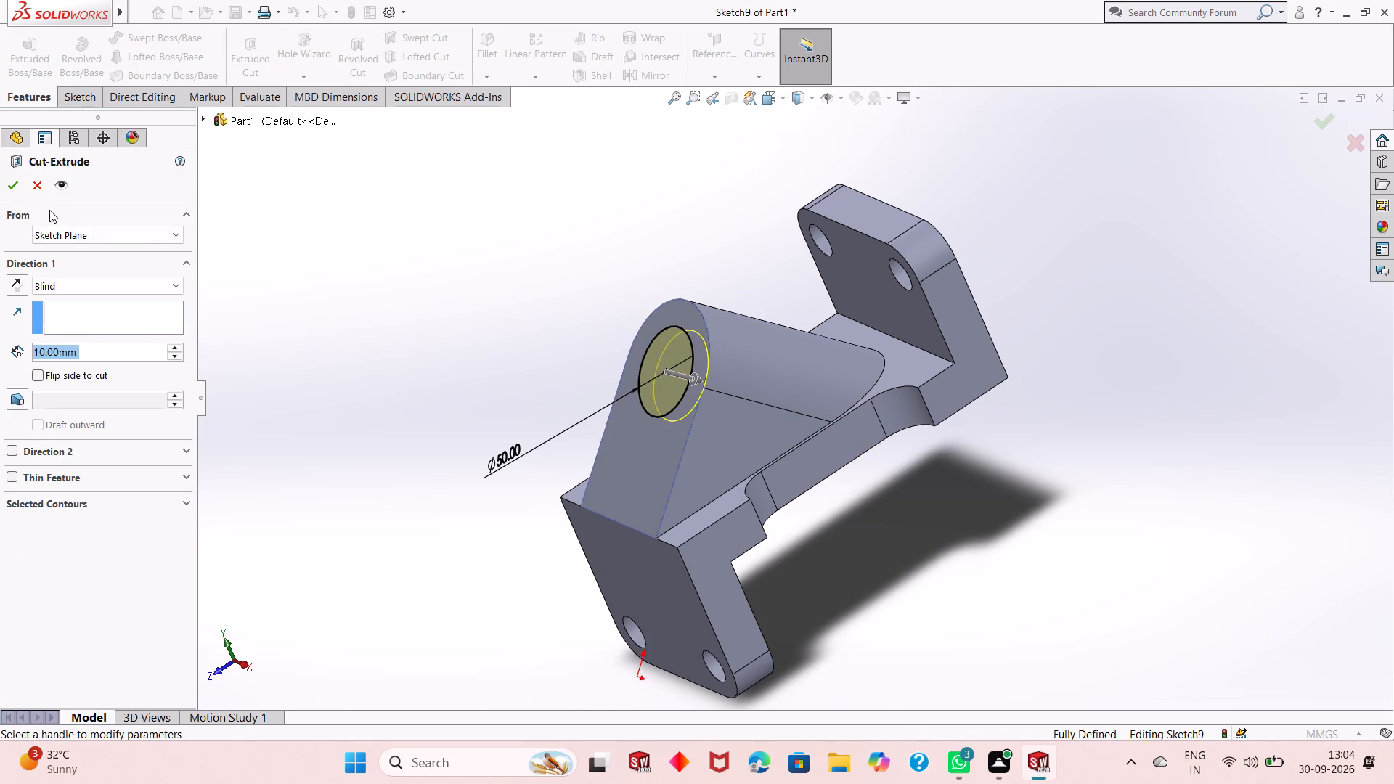
pyautogui.click(11, 185)
pyautogui.click(460, 367)
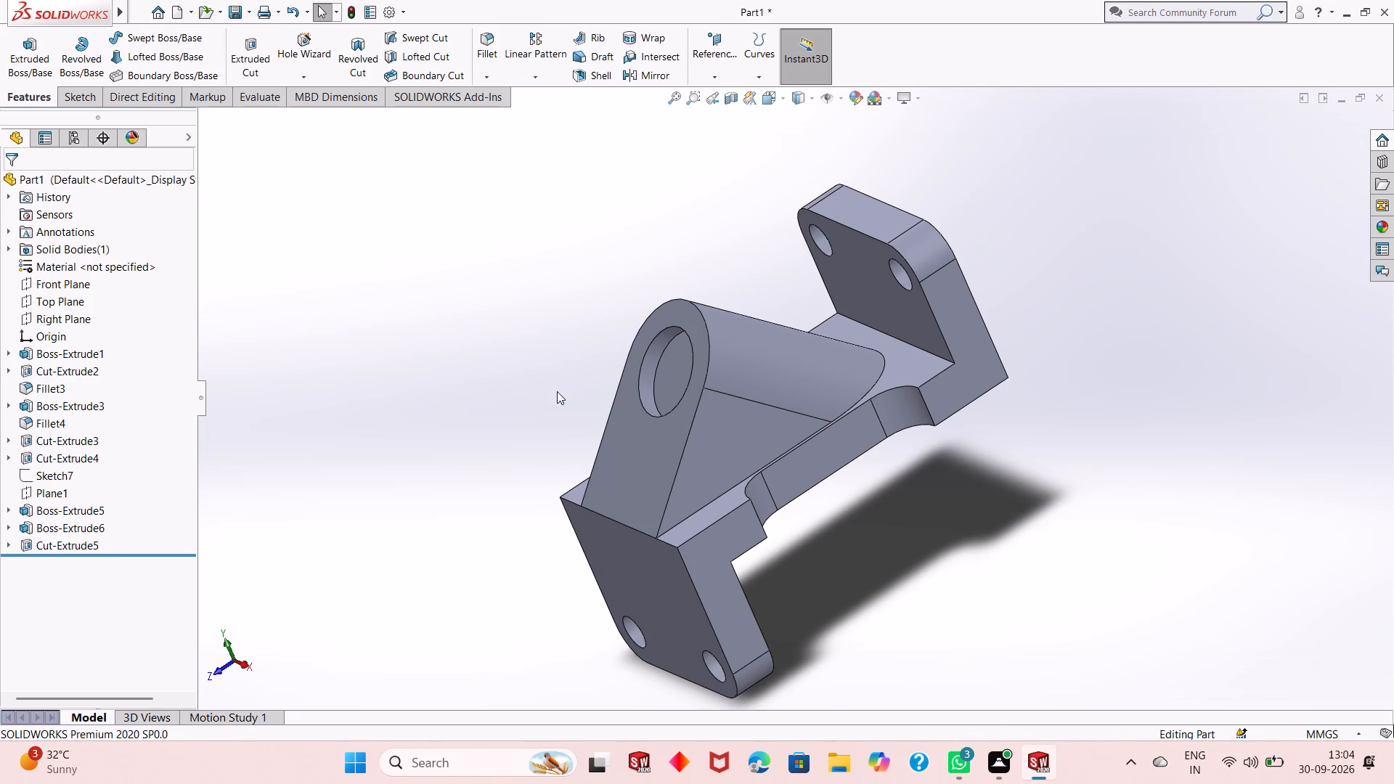
# Start a new sketch on the flat floor of the circular recess, viewed normal to it.
pyautogui.moveTo(558, 392); pyautogui.dragTo(581, 372, button='middle')
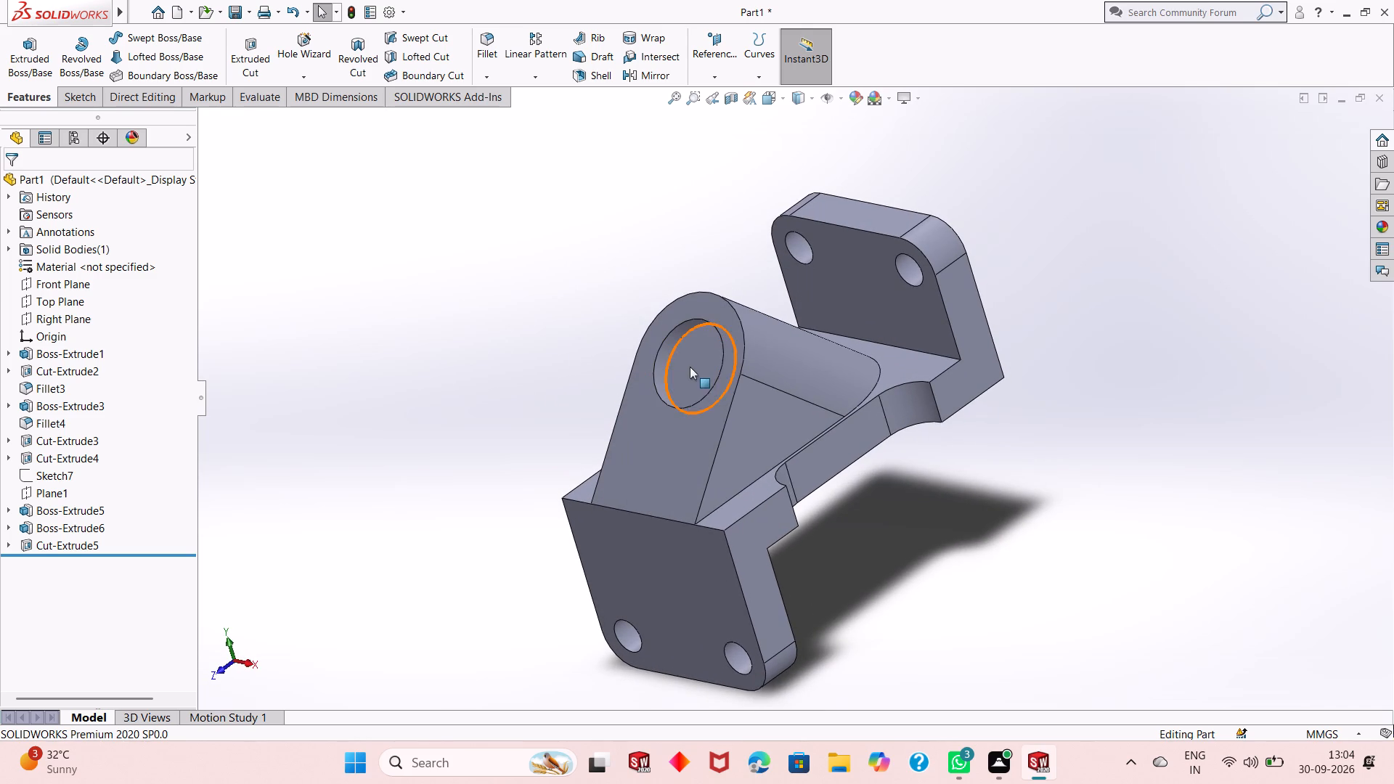
pyautogui.click(690, 367)
pyautogui.click(761, 320)
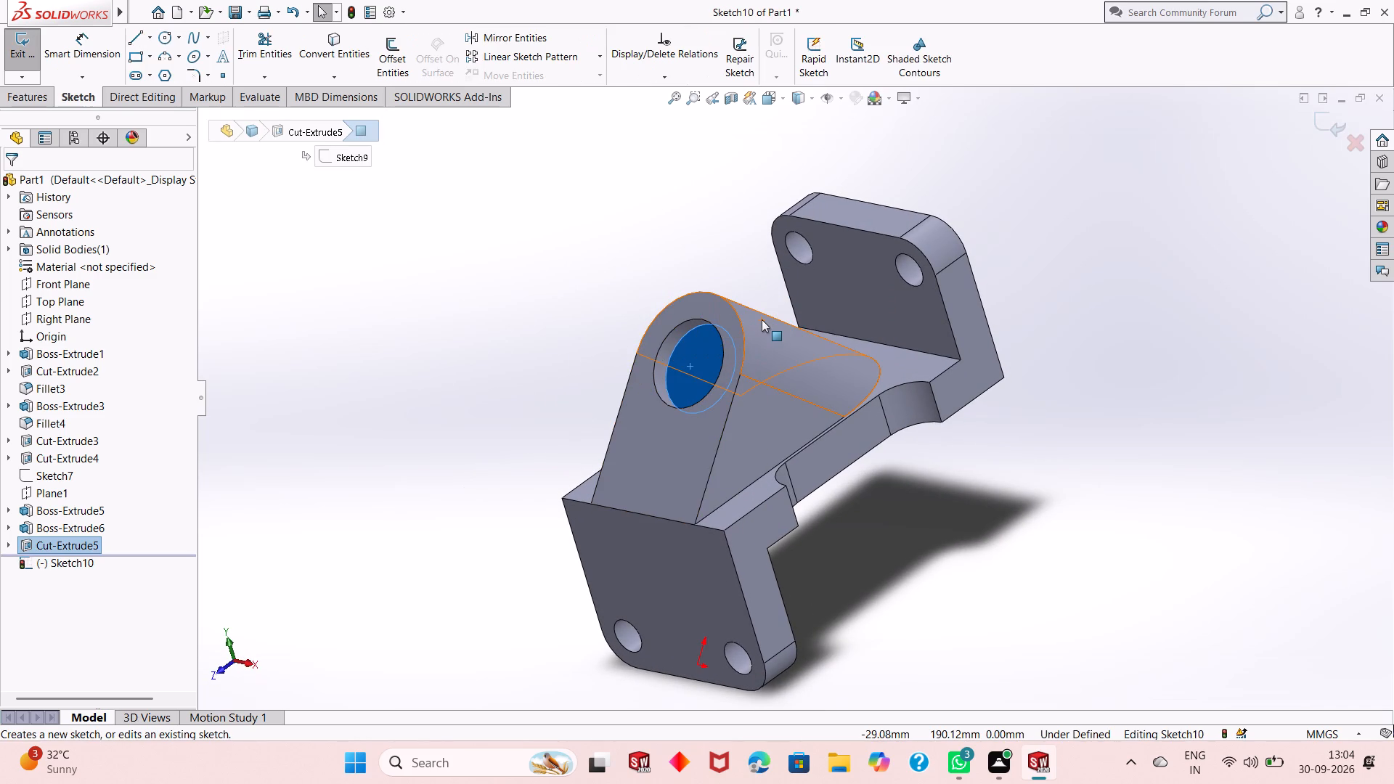
pyautogui.hotkey('ctrl', '8')
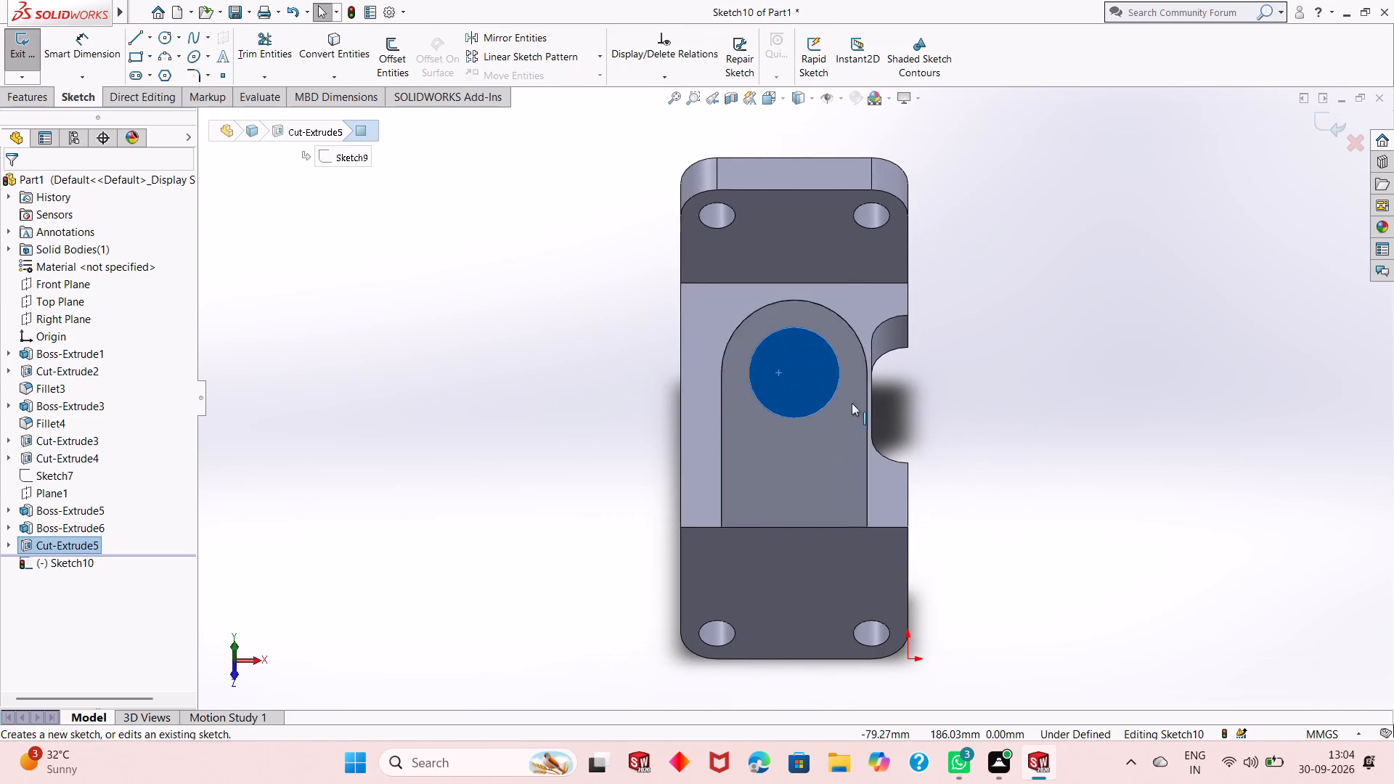
pyautogui.press('Escape')
# Sketch a circle about 30 mm in diameter on the recess floor, concentric with the recess edge.
pyautogui.scroll(-2, 828, 386)
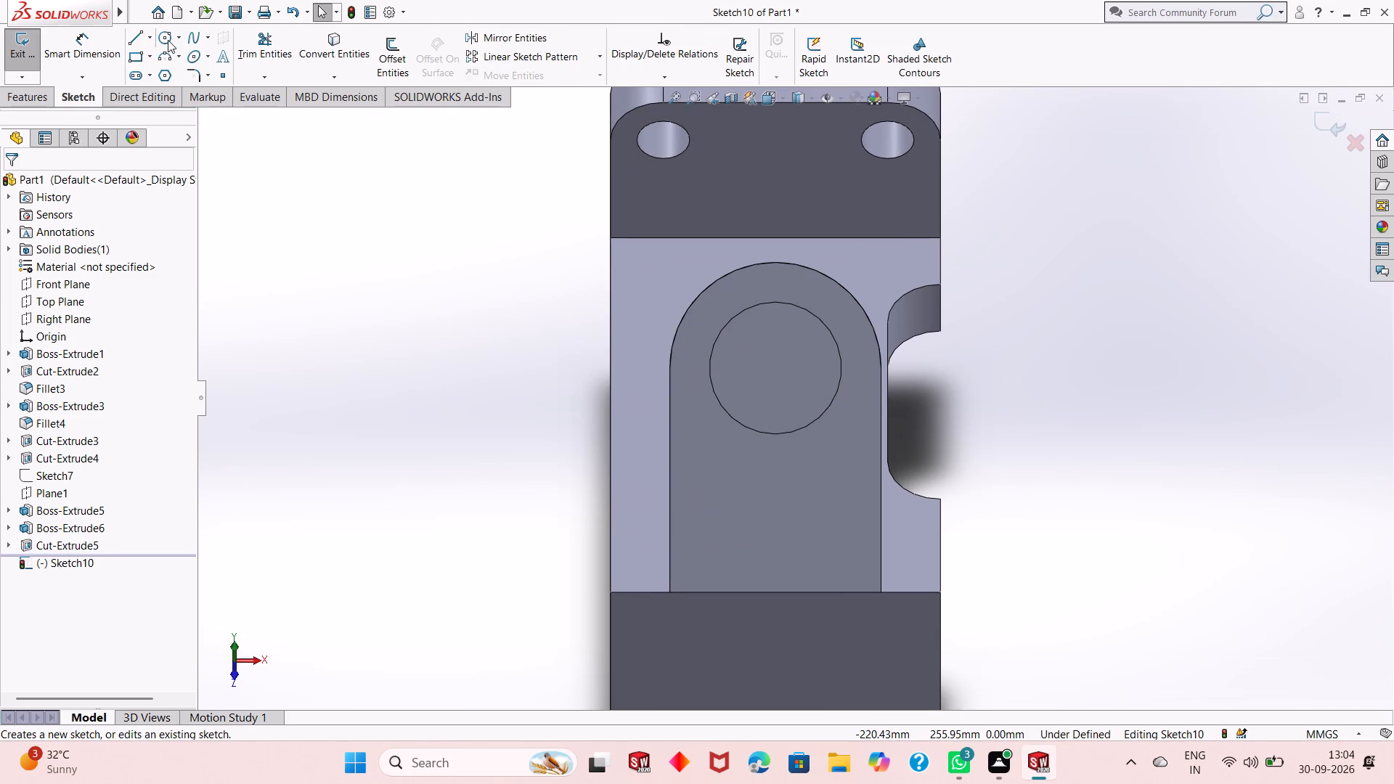
pyautogui.click(166, 40)
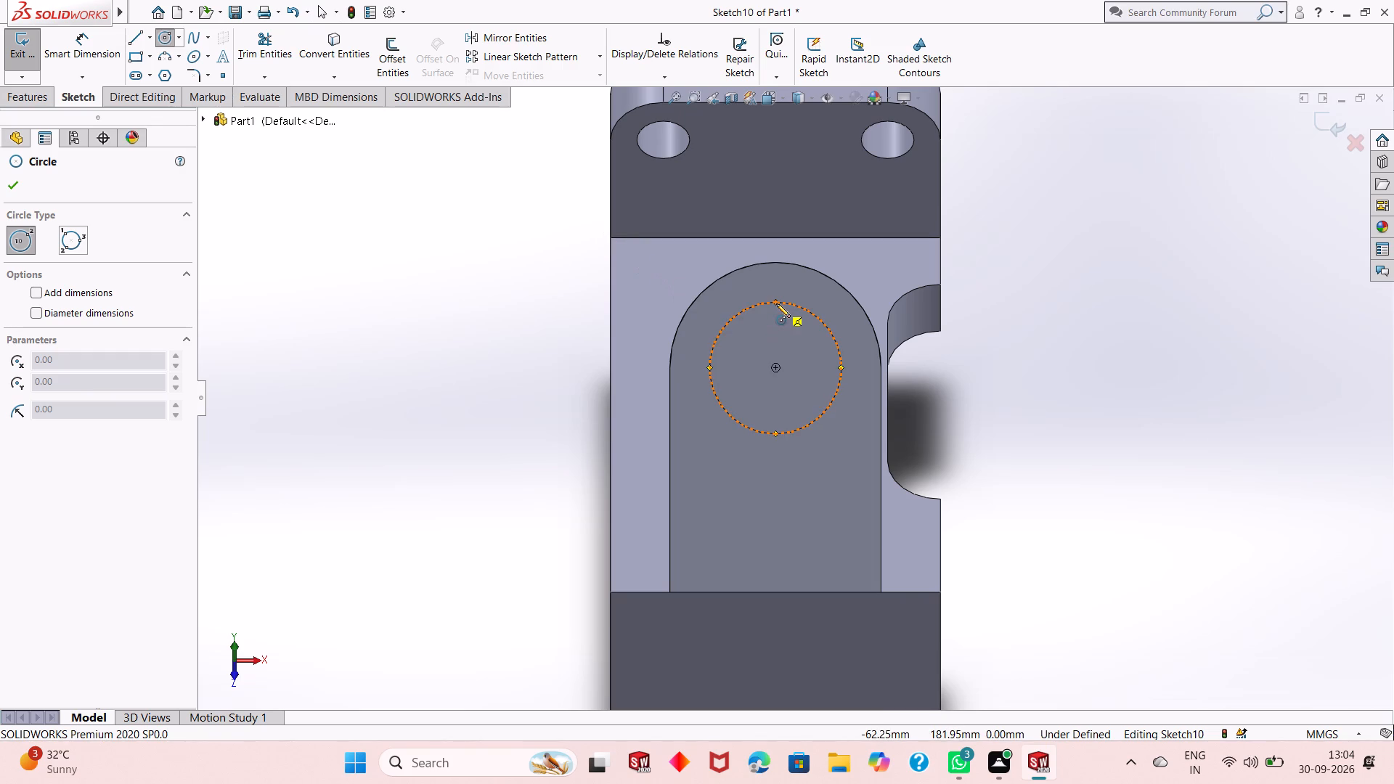
pyautogui.click(775, 370)
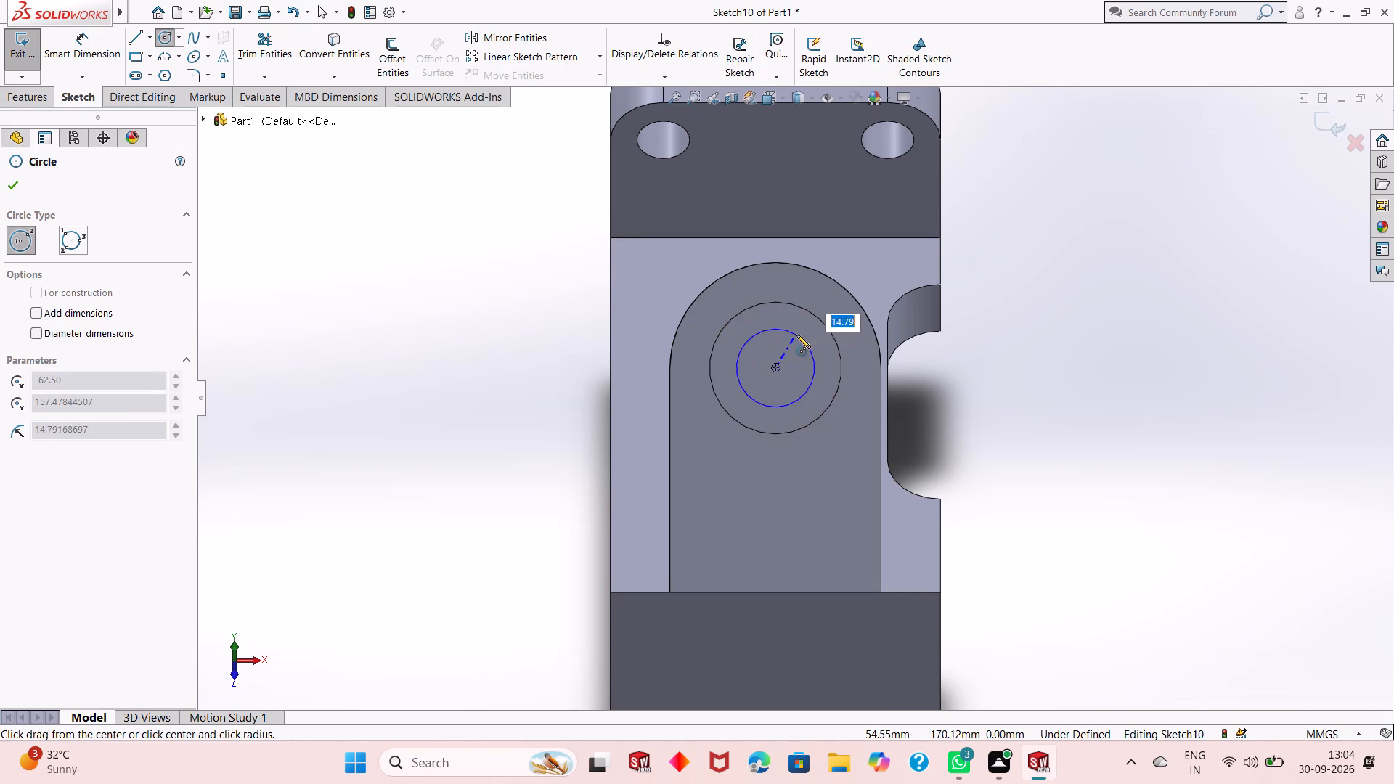
pyautogui.click(796, 335)
pyautogui.rightClick(412, 325)
pyautogui.click(436, 336)
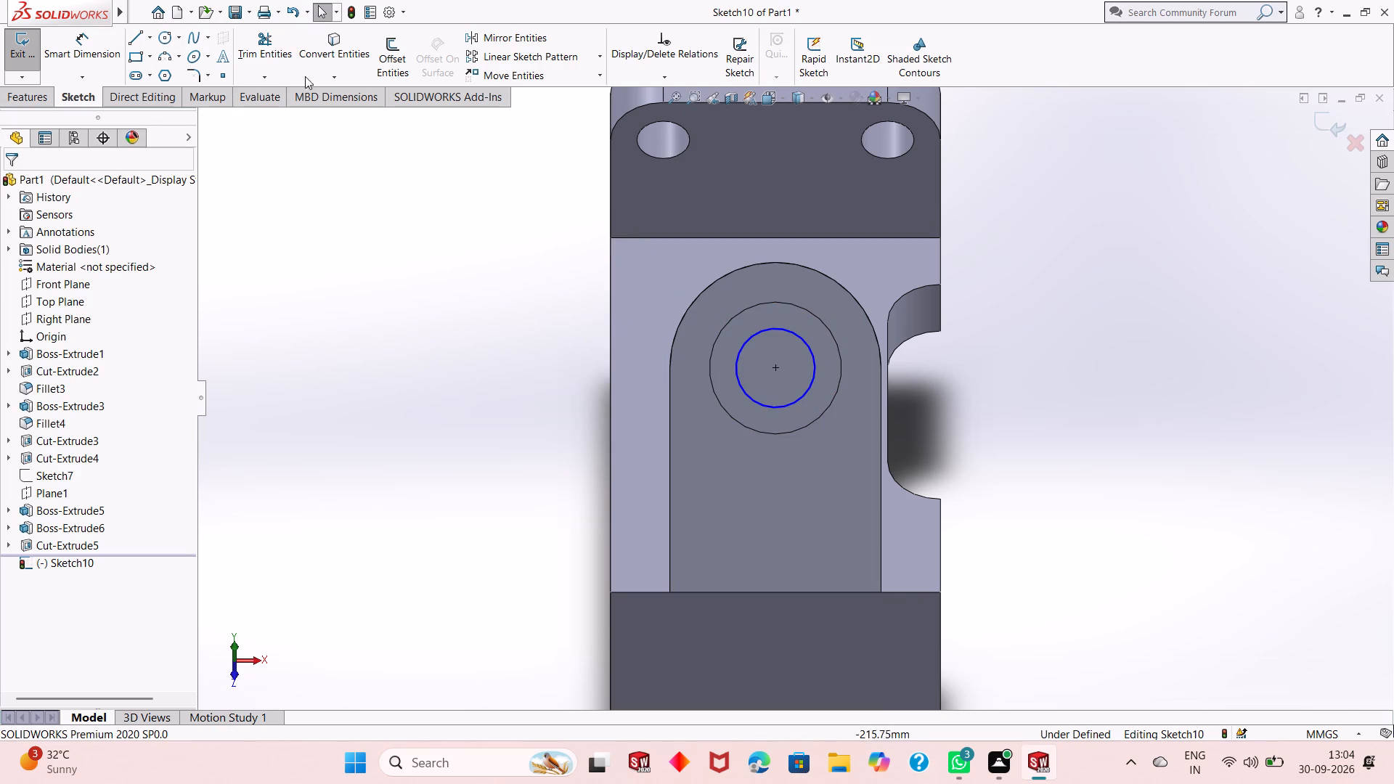
# Dimension the circle on the recess floor with a diameter of 25 mm.
pyautogui.click(93, 56)
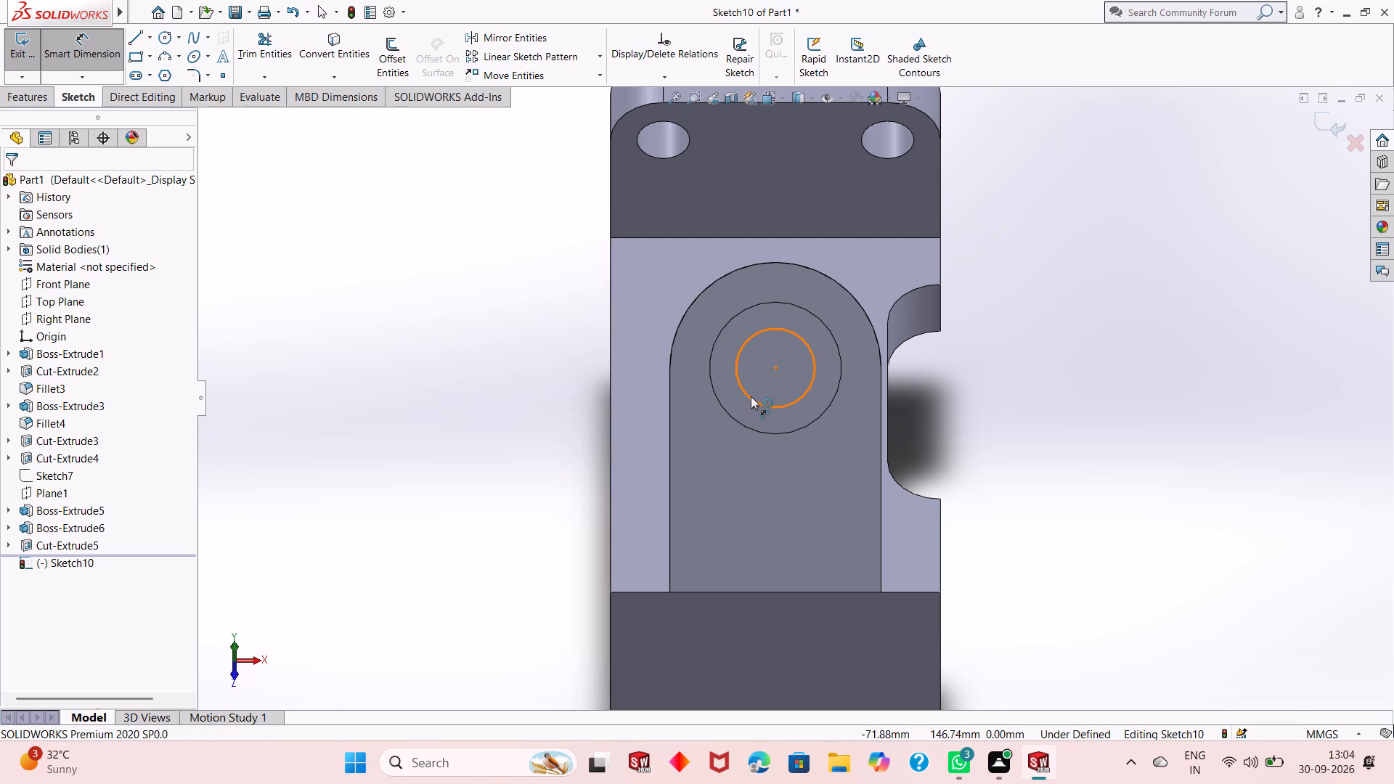
pyautogui.click(751, 396)
pyautogui.click(502, 539)
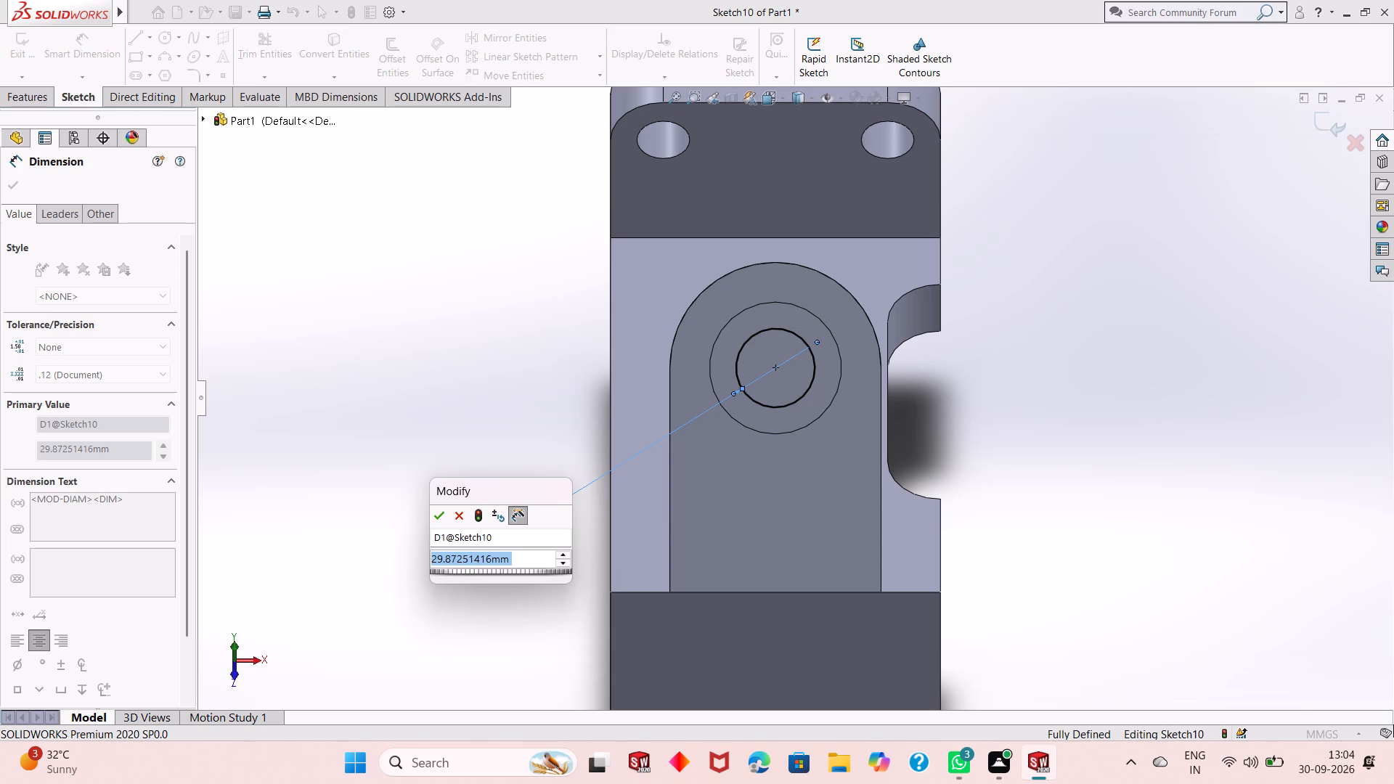
pyautogui.write('25')
pyautogui.press('Return')
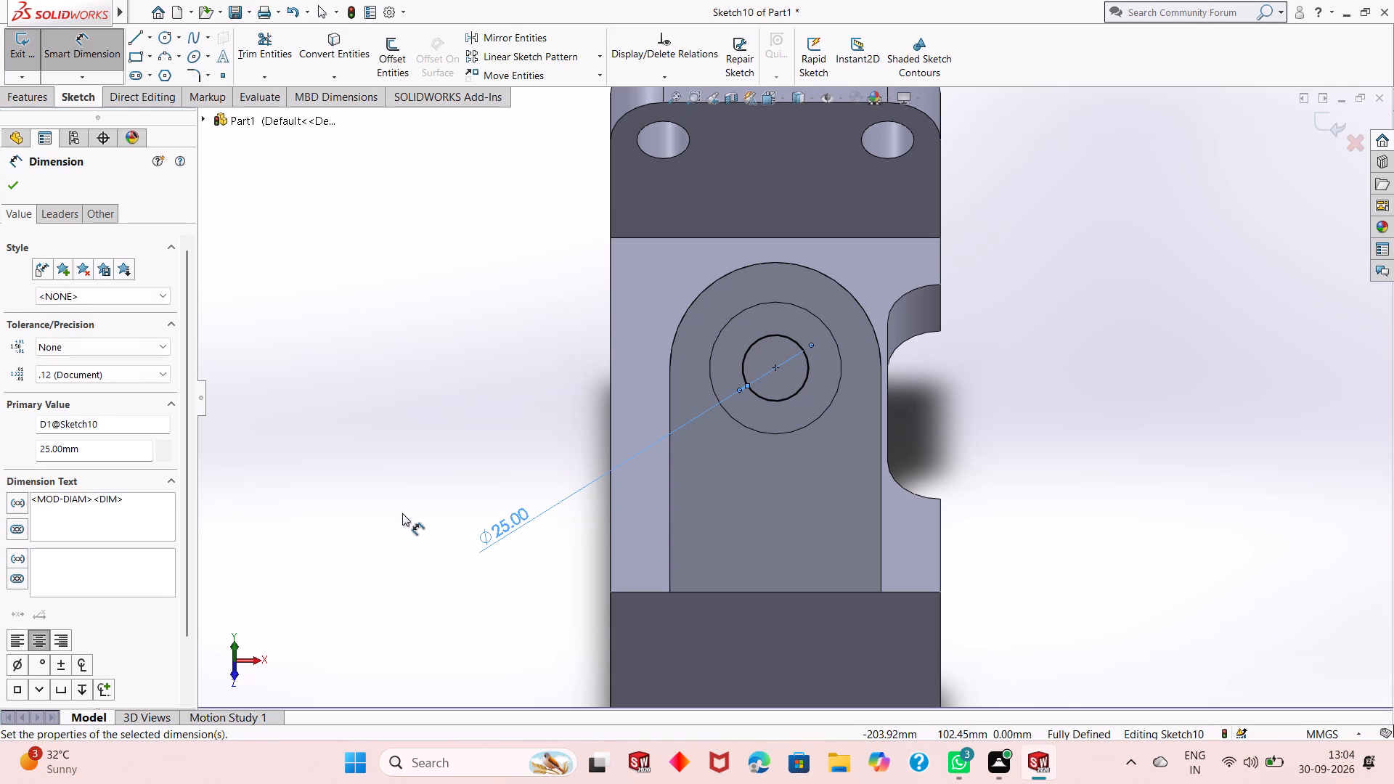
# Set the diameter of the circle on the recess floor to 30 mm and finish dimensioning.
pyautogui.moveTo(994, 562); pyautogui.dragTo(945, 537, button='middle')
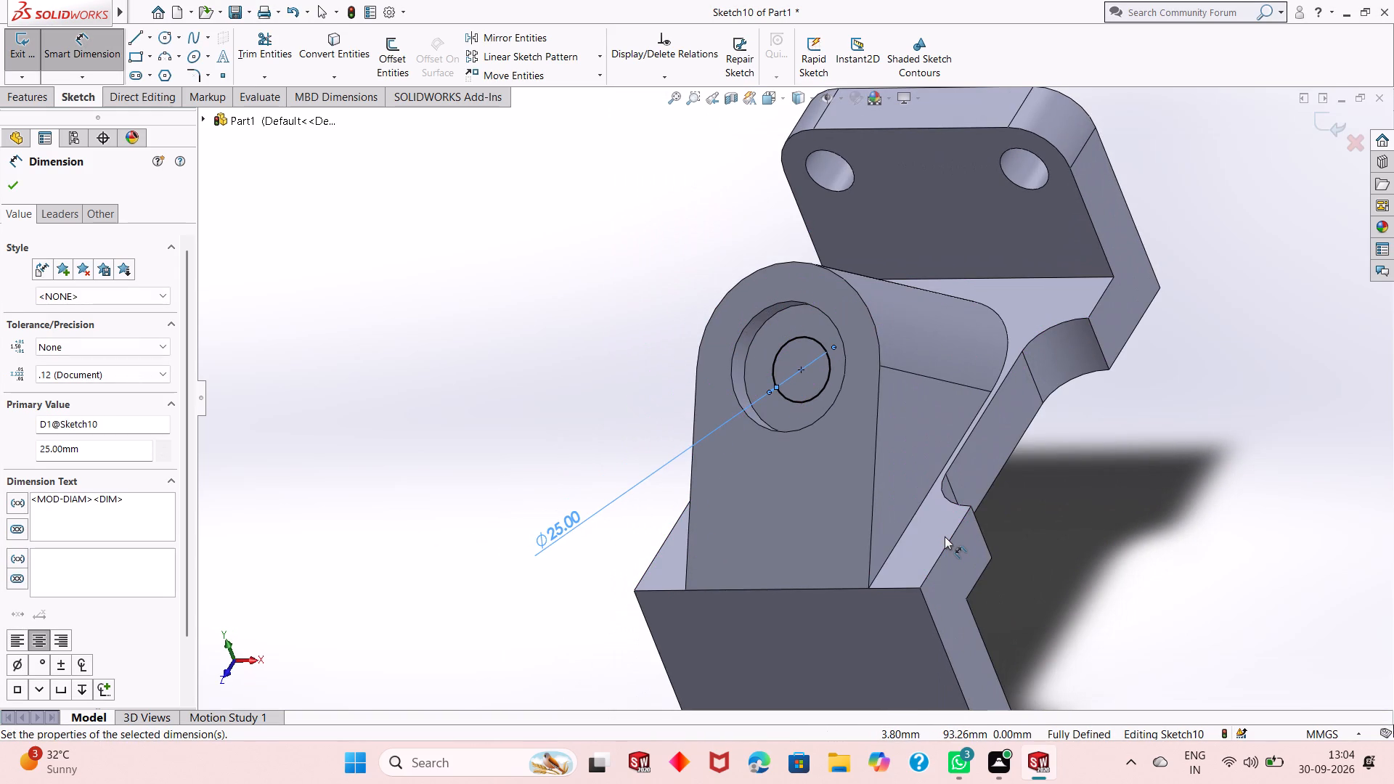
pyautogui.doubleClick(571, 527)
pyautogui.write('30')
pyautogui.press('Return')
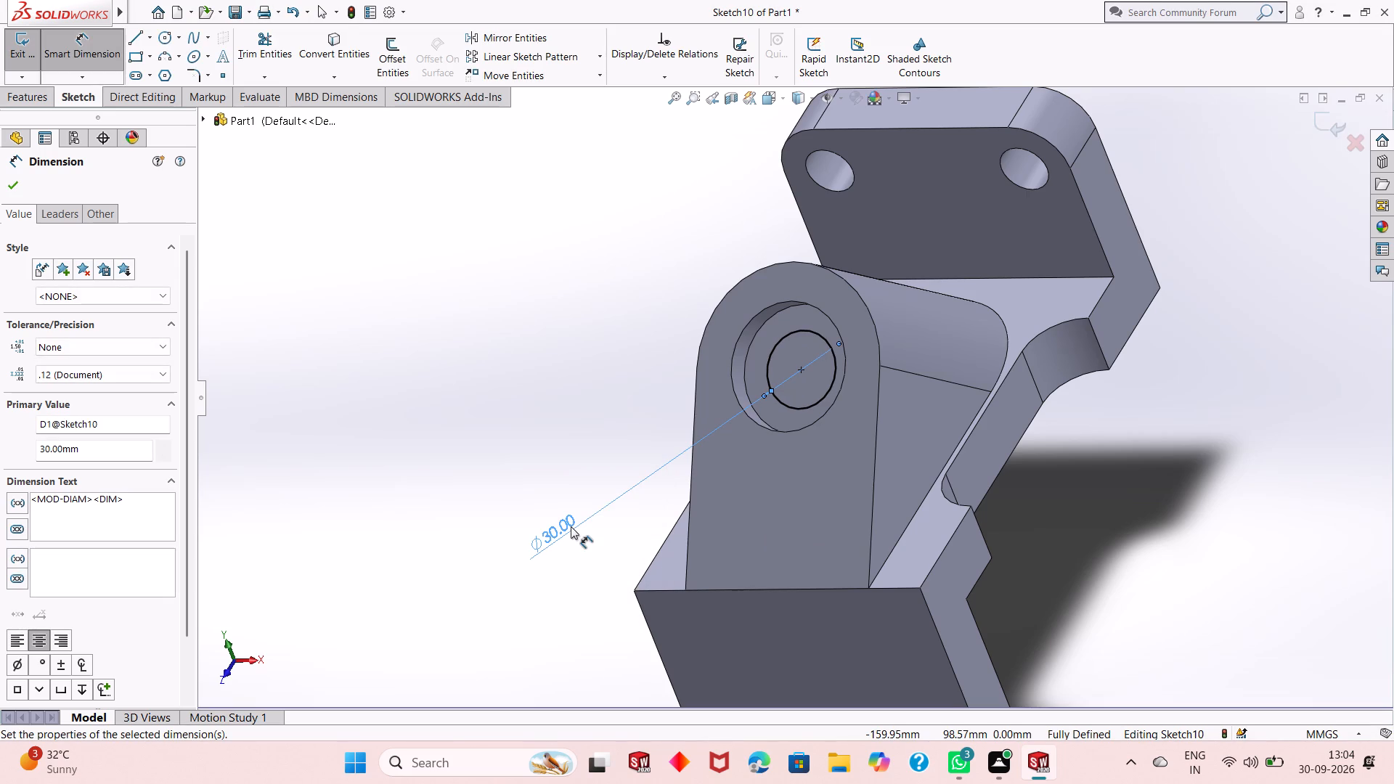
pyautogui.moveTo(577, 467); pyautogui.dragTo(589, 408, button='middle')
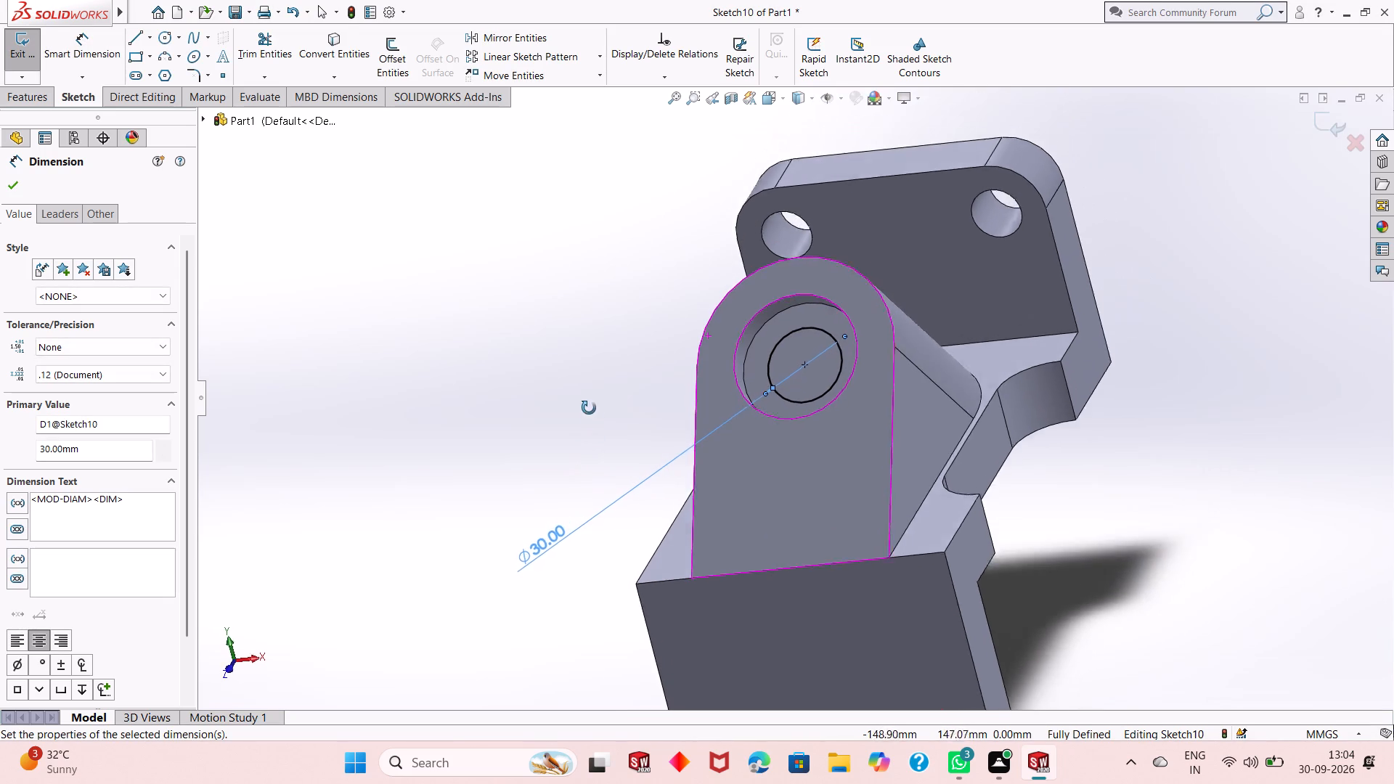
pyautogui.moveTo(589, 408); pyautogui.dragTo(555, 481, button='middle')
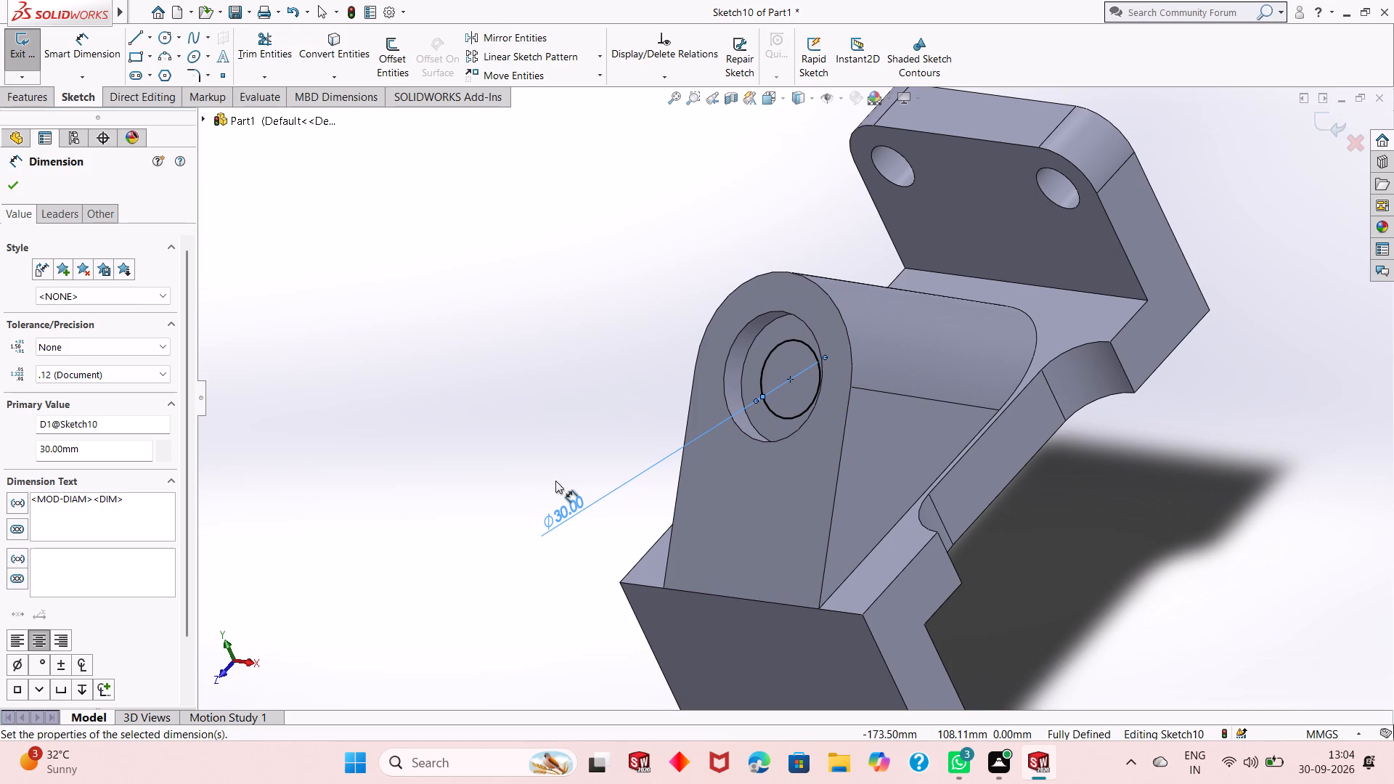
pyautogui.scroll(-2, 686, 482)
pyautogui.scroll(2, 686, 481)
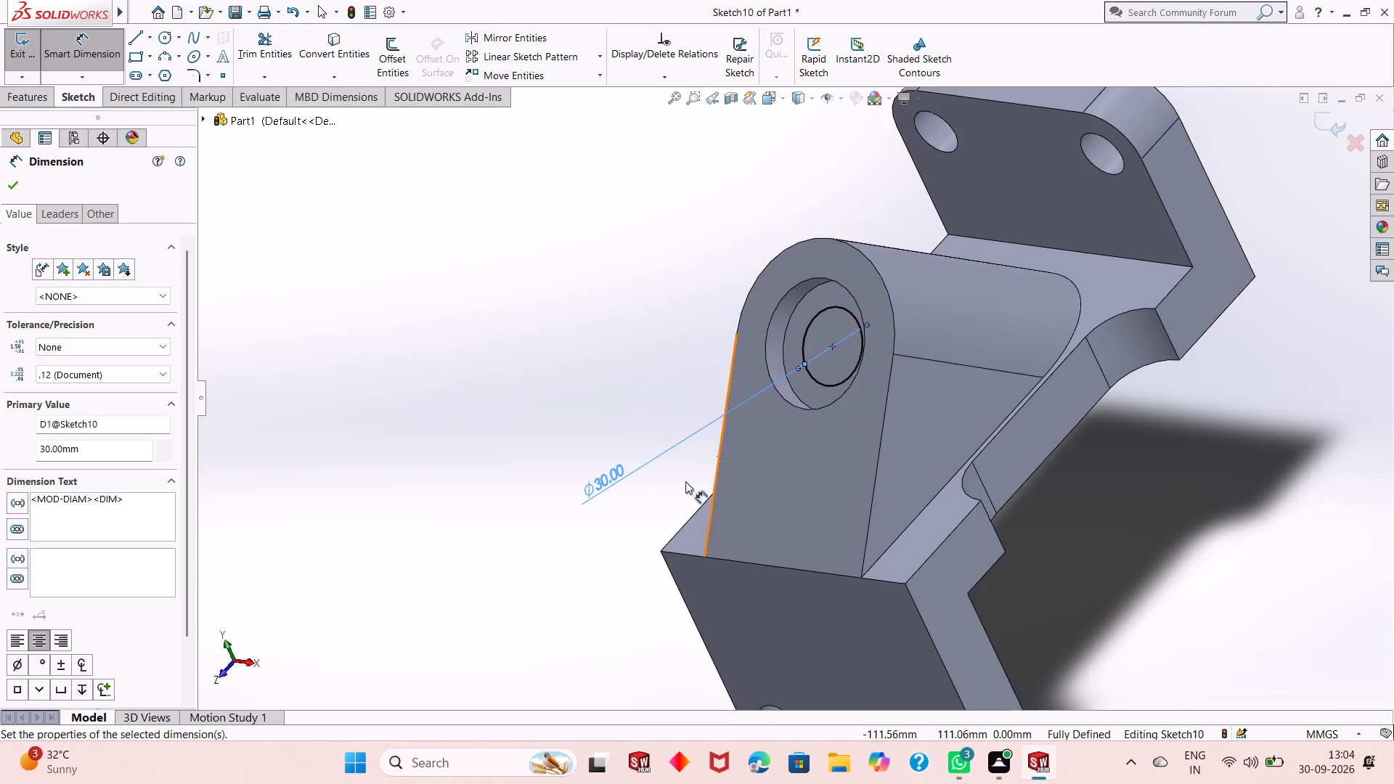
pyautogui.scroll(2, 685, 481)
pyautogui.scroll(-1, 958, 359)
pyautogui.scroll(-1, 793, 310)
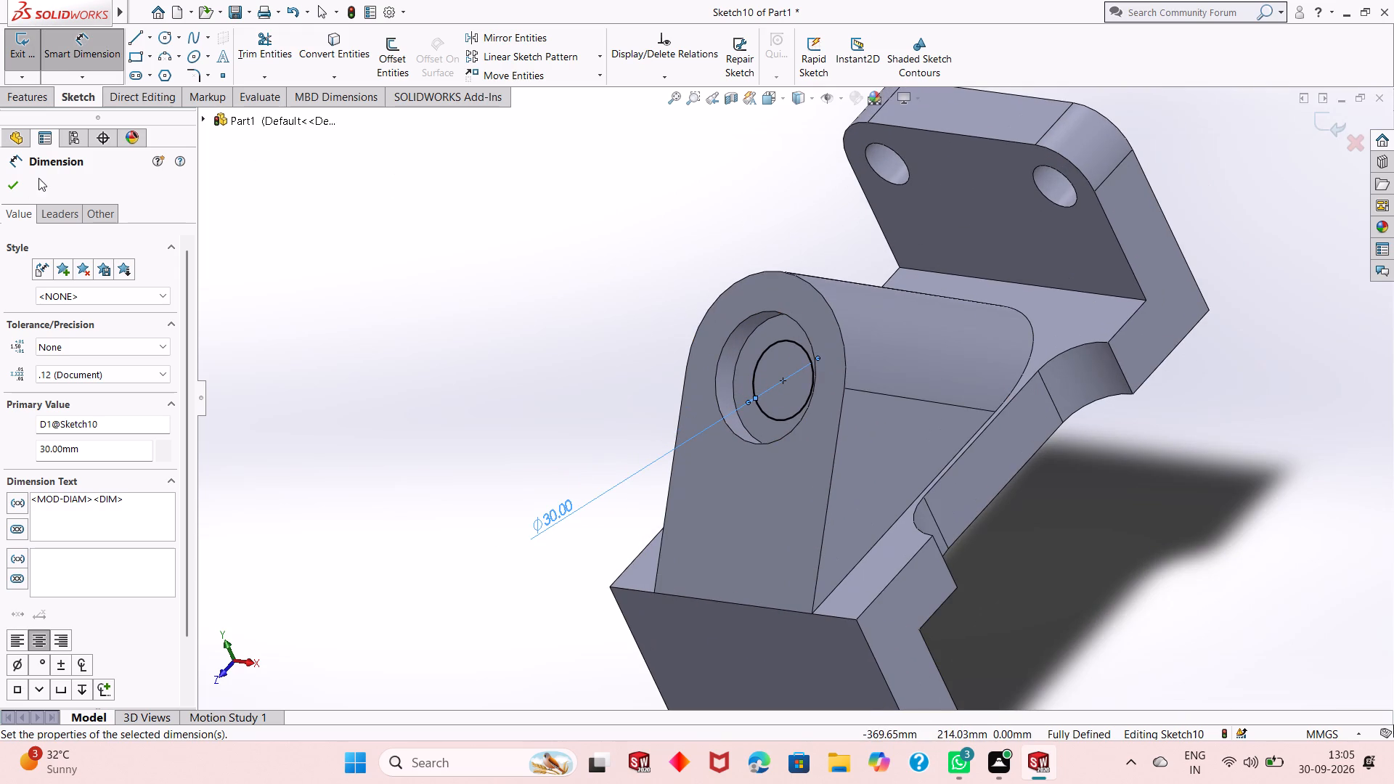
pyautogui.click(8, 186)
# Extrude-cut the 30 mm circle from the recess floor all the way through the inclined boss and the base plate.
pyautogui.click(9, 99)
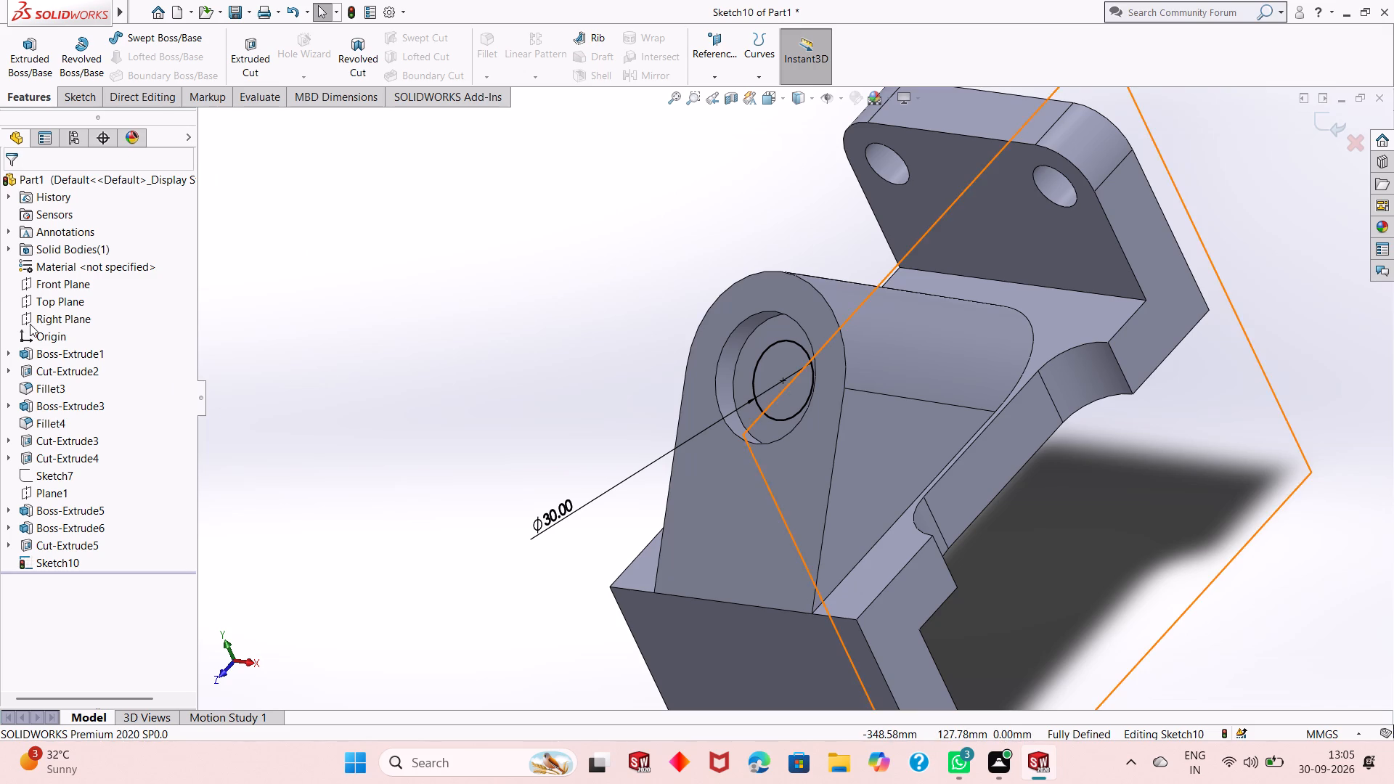
pyautogui.click(44, 101)
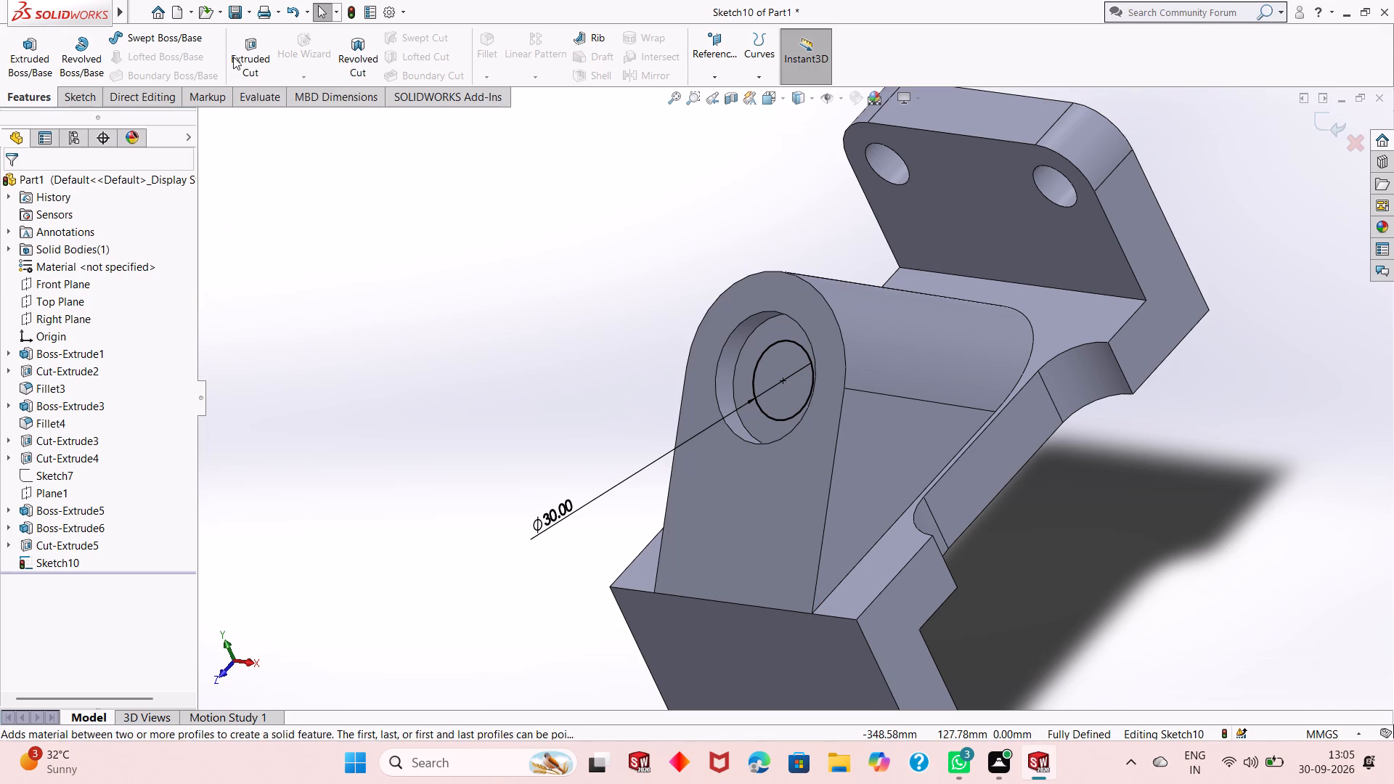
pyautogui.click(249, 55)
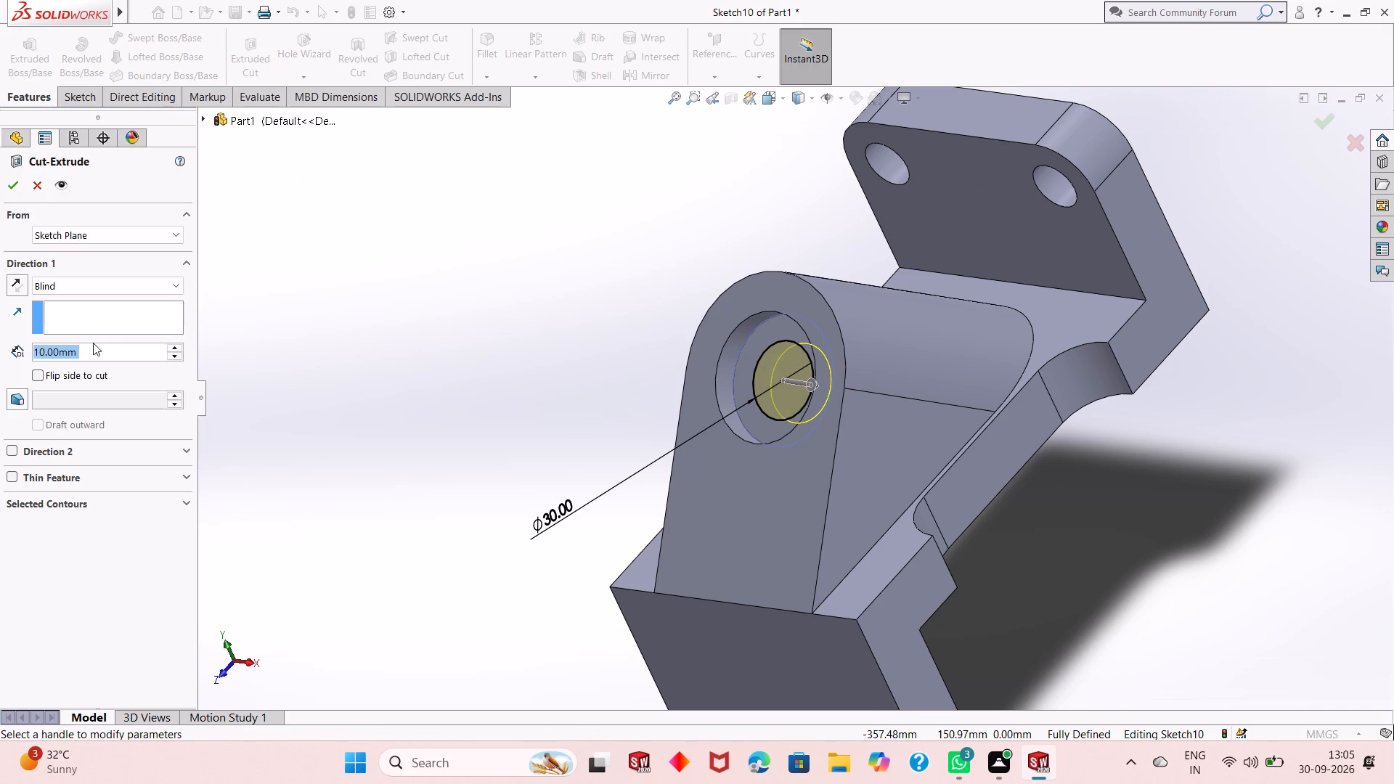
pyautogui.write('100')
pyautogui.press('Return')
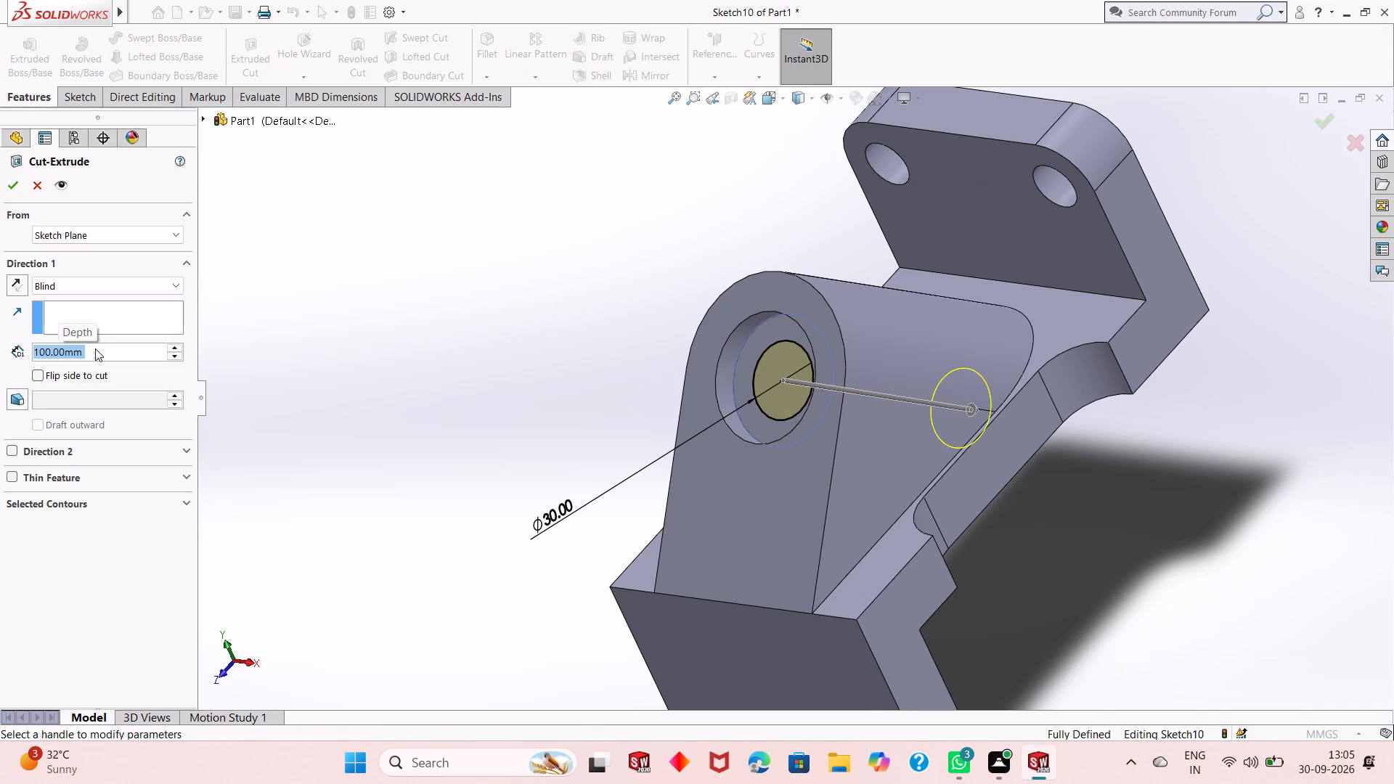
pyautogui.scroll(1, 696, 470)
pyautogui.scroll(1, 844, 522)
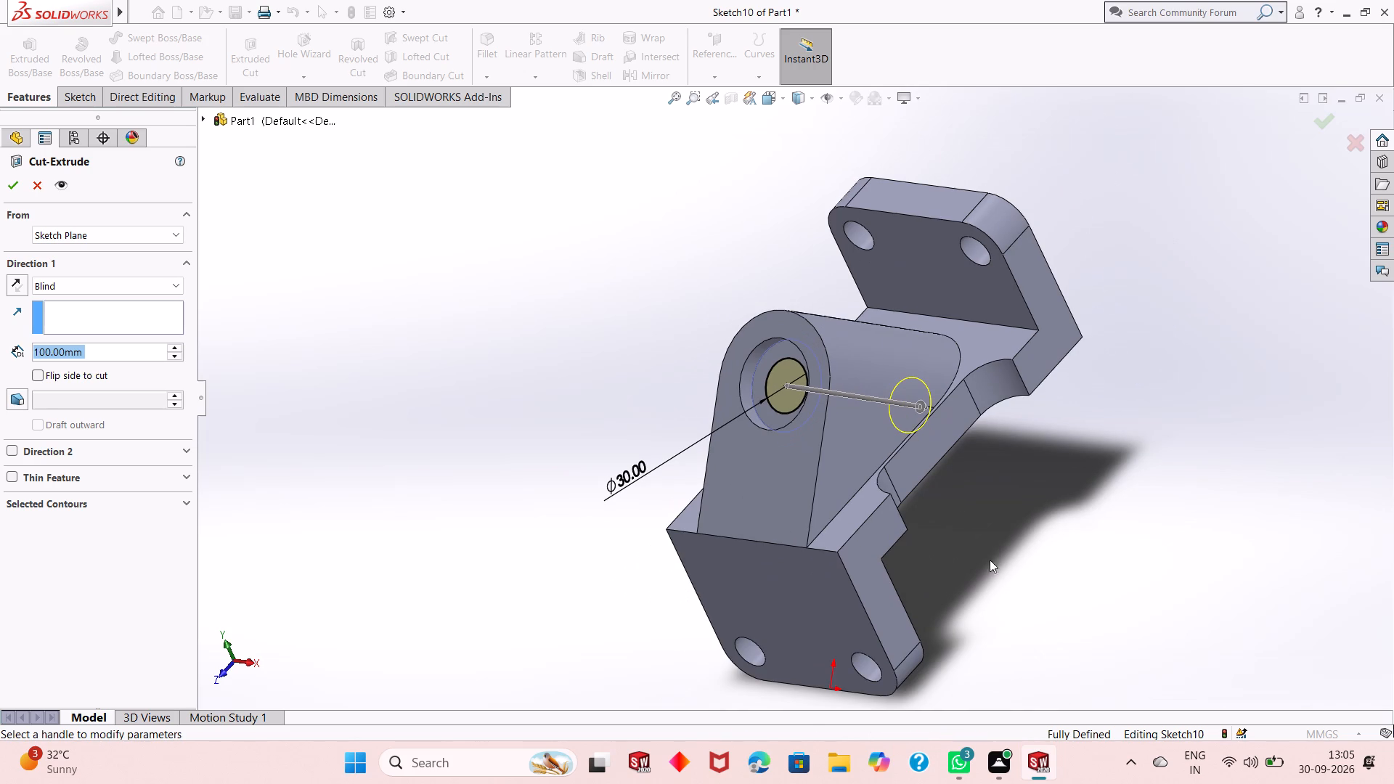
pyautogui.moveTo(969, 547); pyautogui.dragTo(946, 501, button='middle')
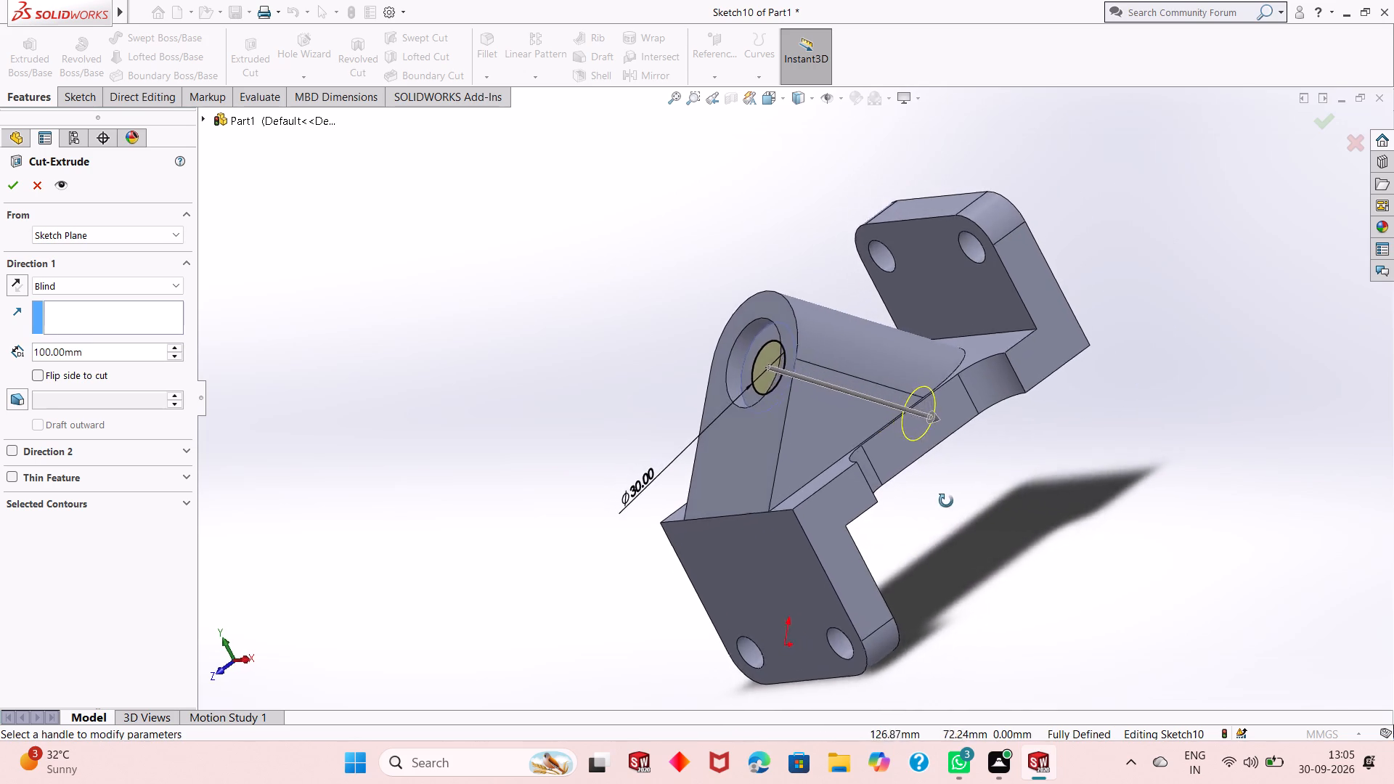
pyautogui.moveTo(946, 501); pyautogui.dragTo(852, 361, button='middle')
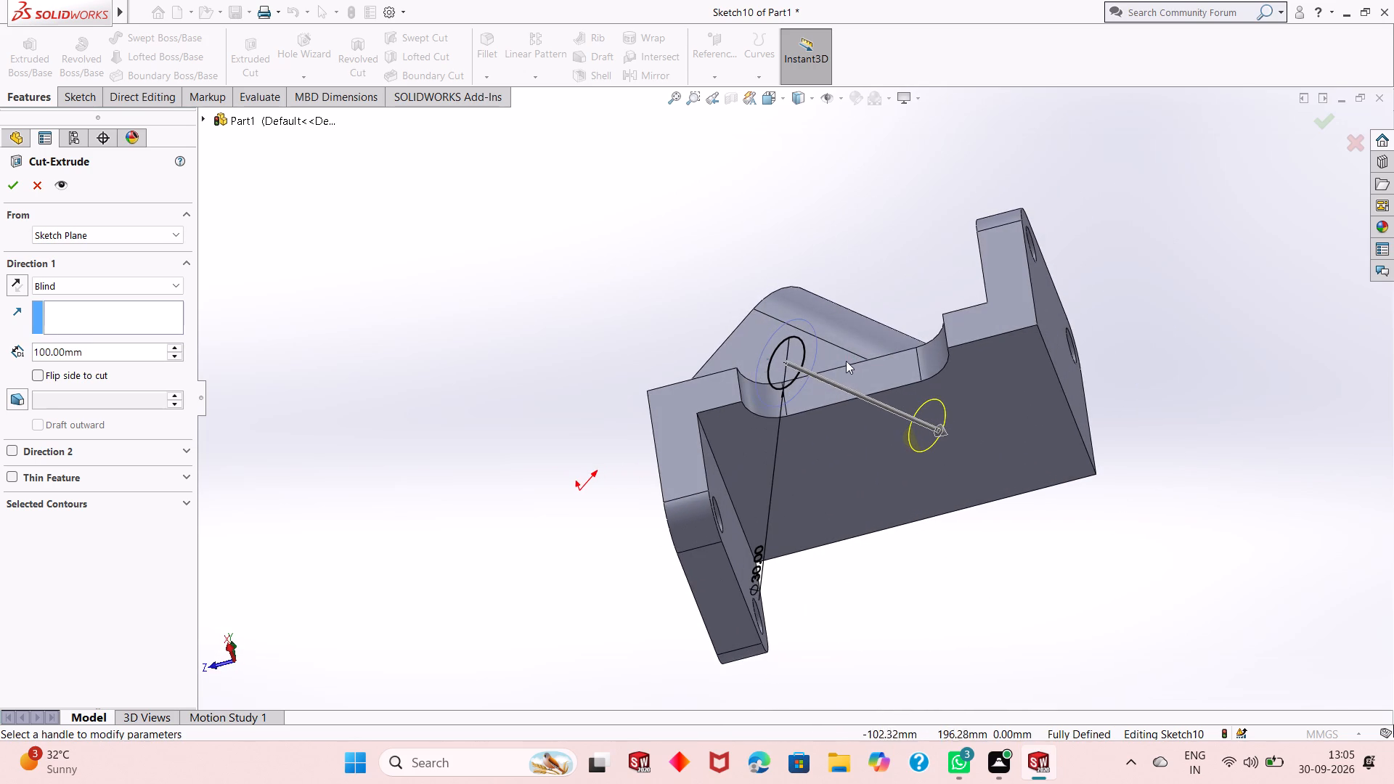
pyautogui.click(113, 289)
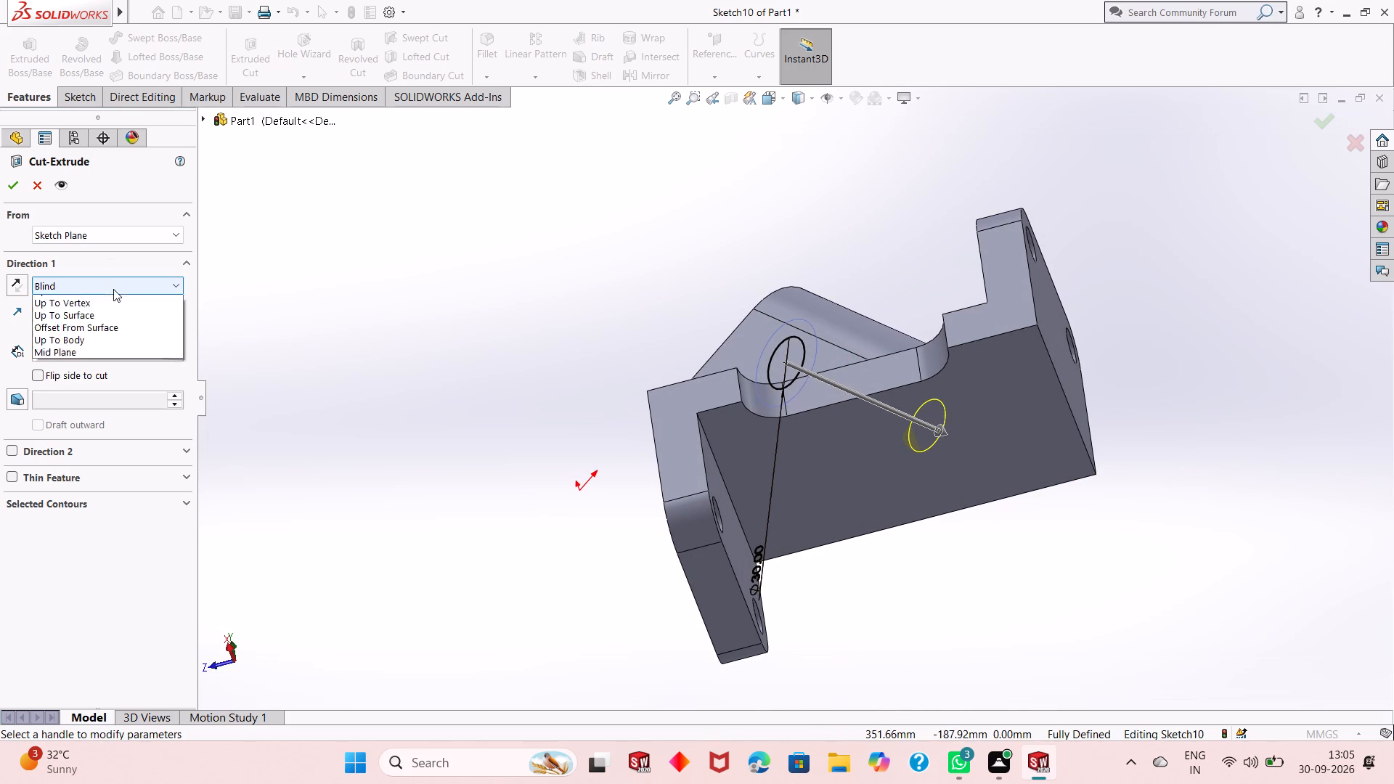
pyautogui.click(126, 316)
pyautogui.click(15, 175)
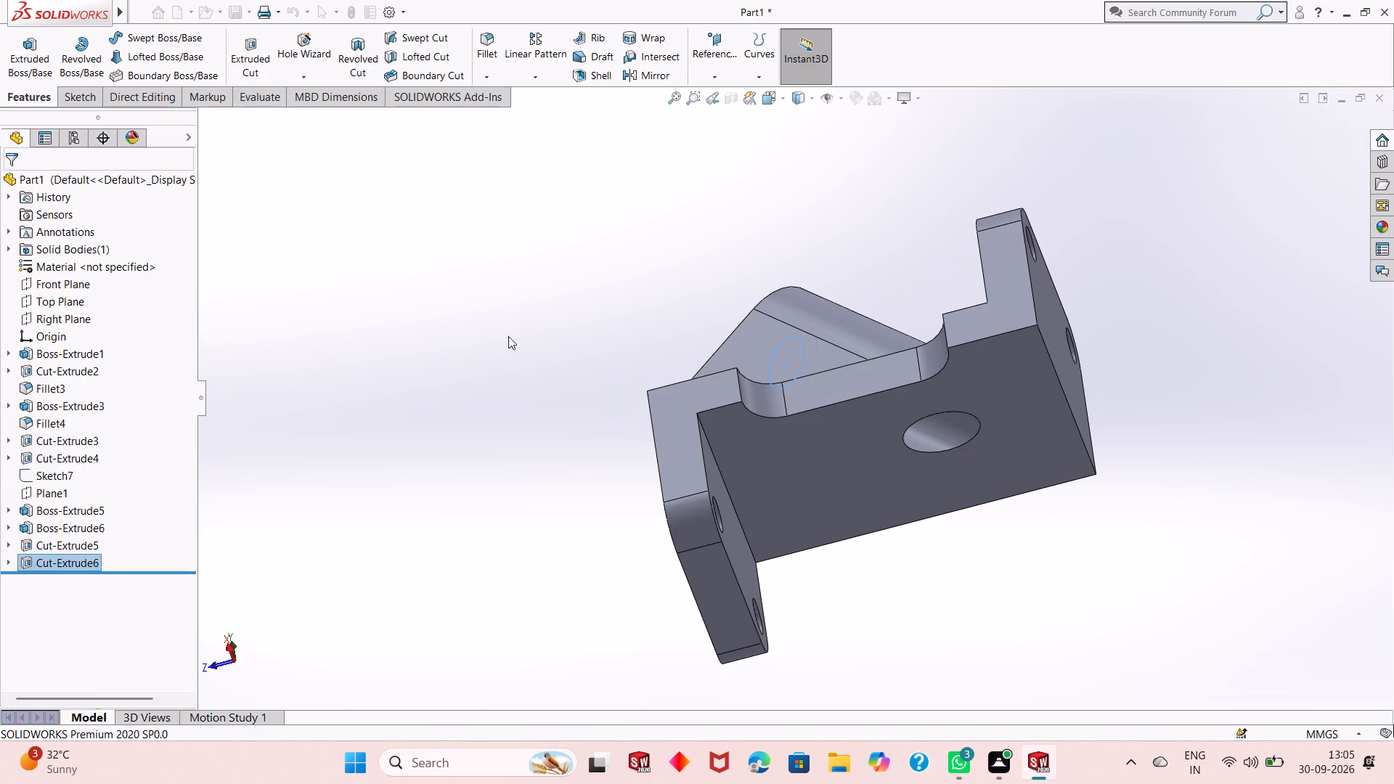
pyautogui.click(549, 339)
pyautogui.moveTo(620, 343); pyautogui.dragTo(781, 549, button='middle')
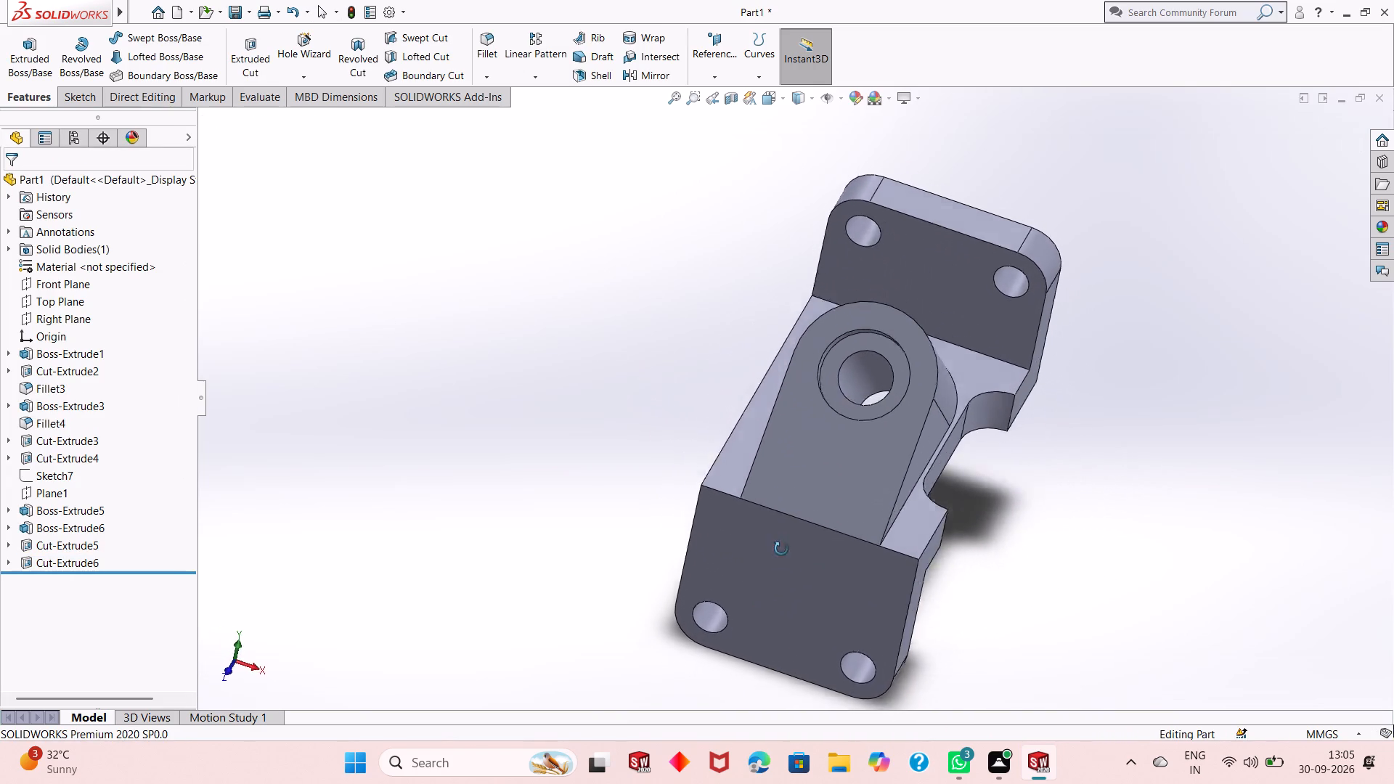
# Chamfer the upper edge of the 30 mm through hole on the recess floor by 5 mm at 45 degrees.
pyautogui.moveTo(781, 549); pyautogui.dragTo(730, 546, button='middle')
pyautogui.scroll(-3, 821, 377)
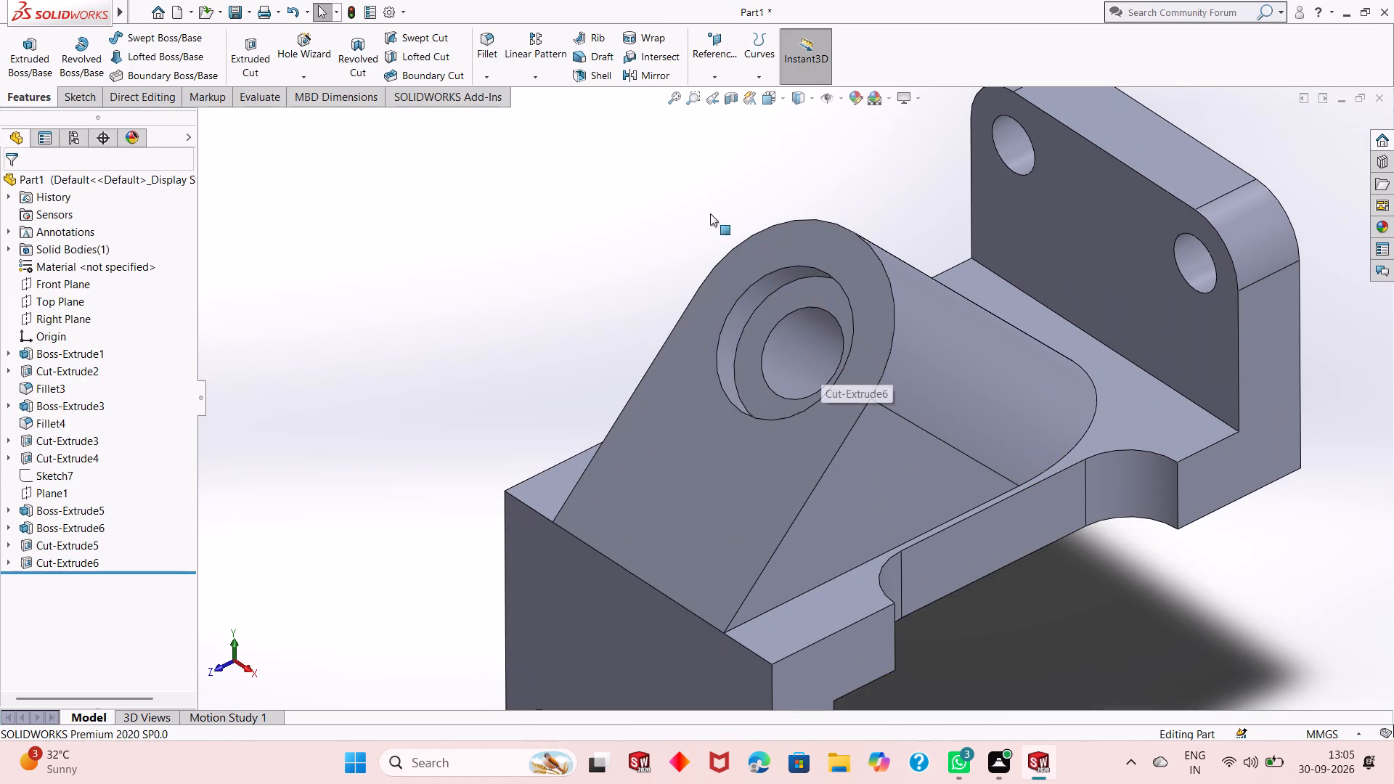
pyautogui.click(488, 73)
pyautogui.click(497, 108)
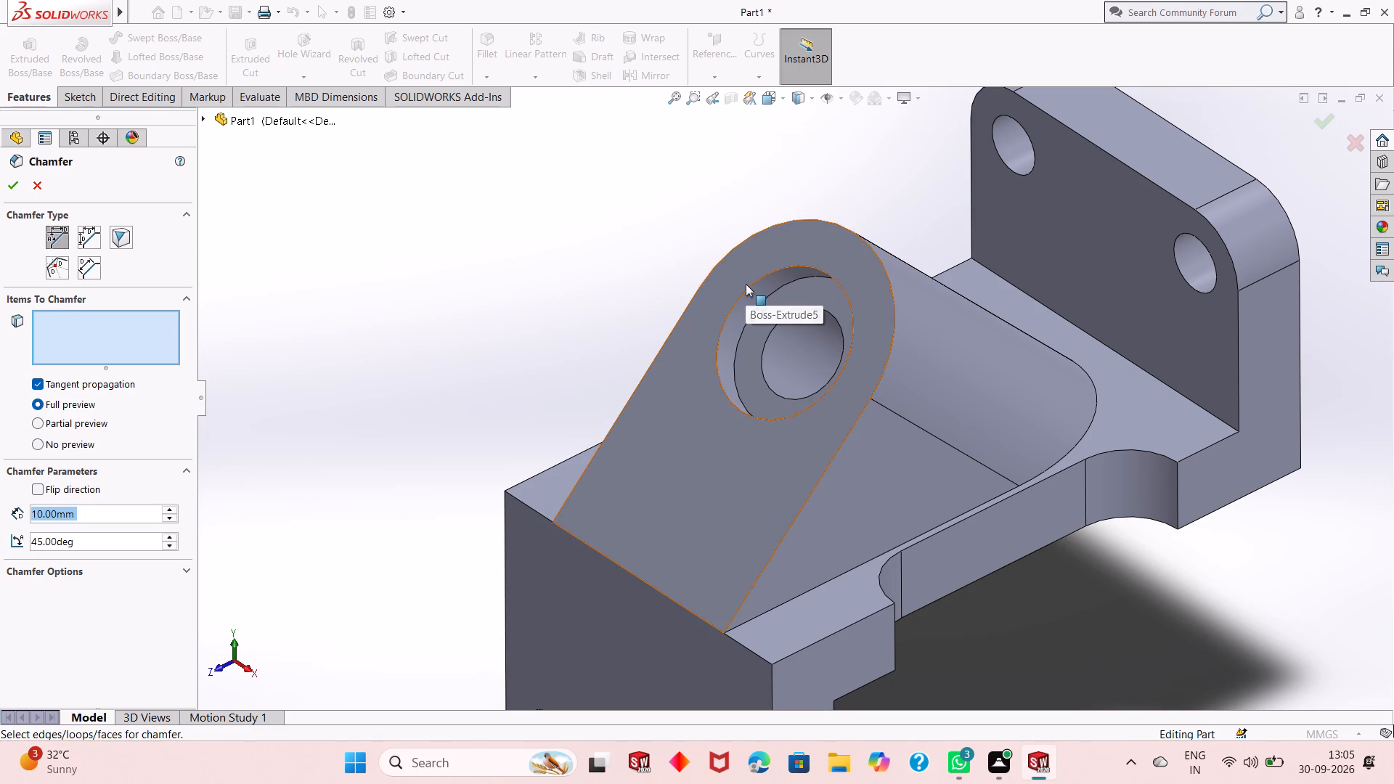
pyautogui.press('2')
pyautogui.press('Return')
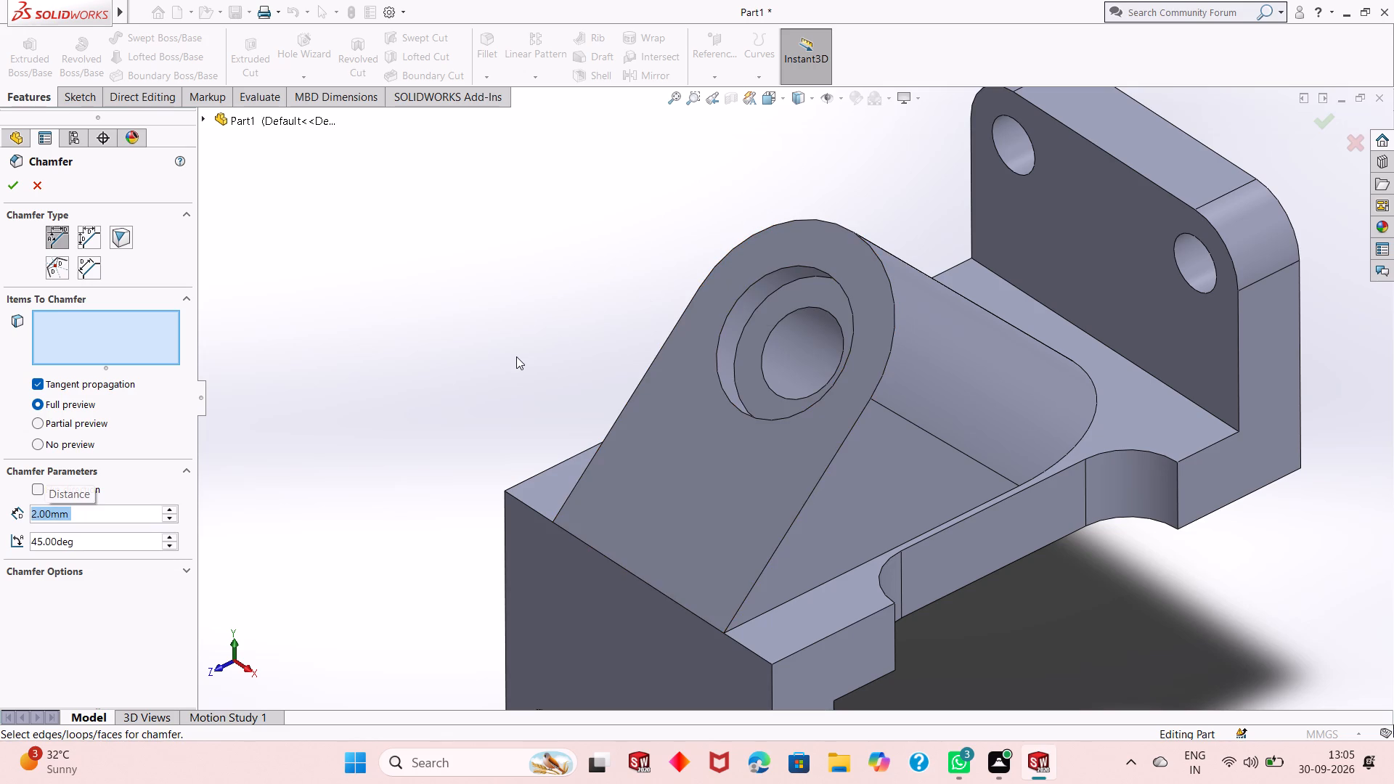
pyautogui.press('5')
pyautogui.press('Return')
pyautogui.scroll(-2, 864, 348)
pyautogui.click(738, 313)
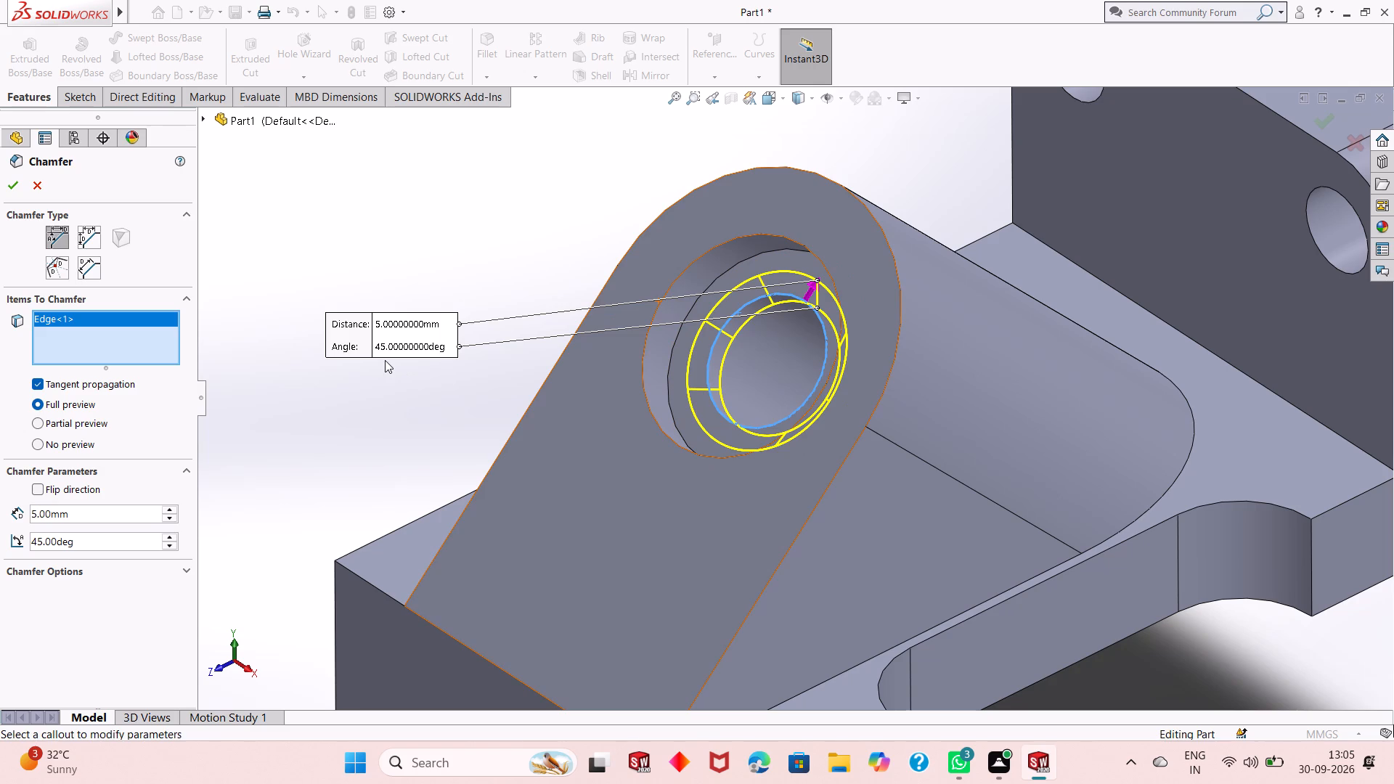
pyautogui.press('2')
pyautogui.press('Return')
pyautogui.scroll(1, 494, 327)
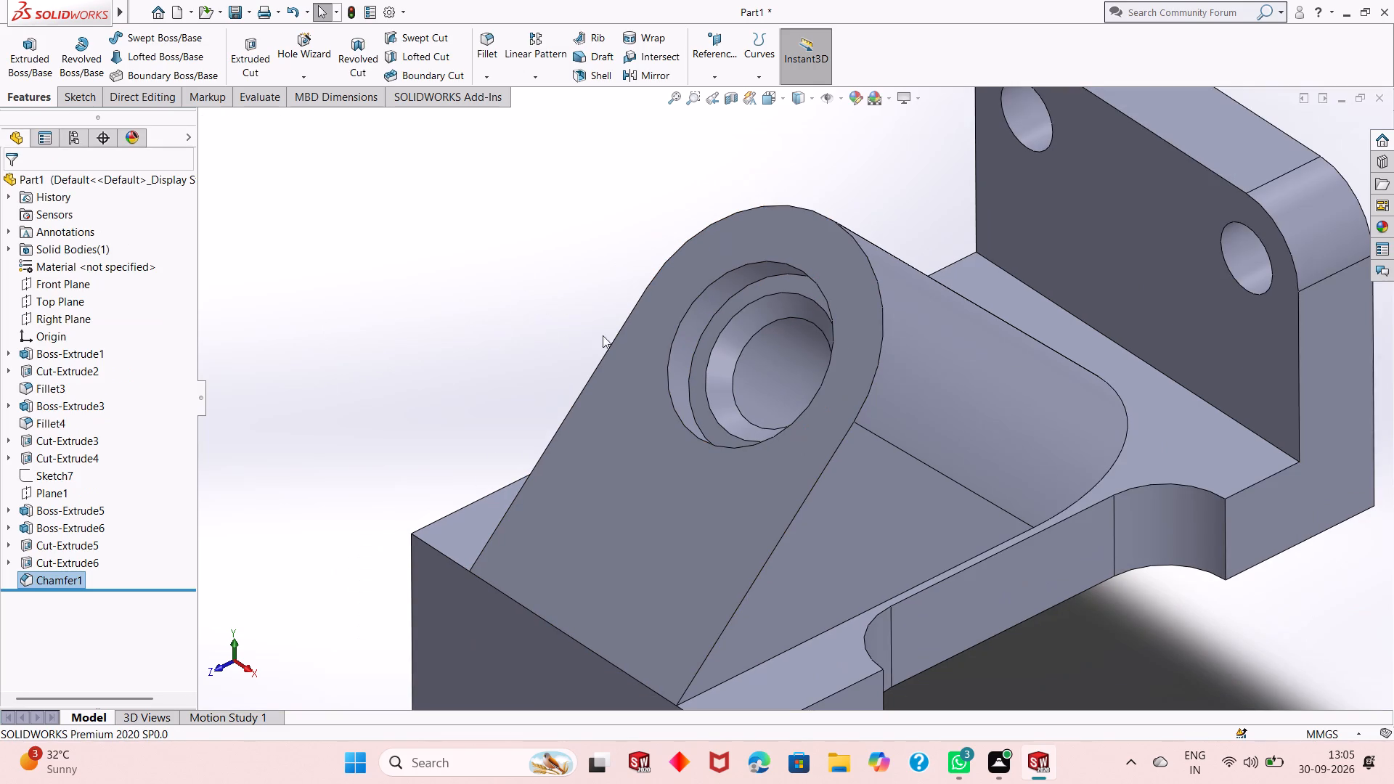
# Edit the chamfer on the 30 mm hole and set its distance to 1 mm.
pyautogui.click(80, 578)
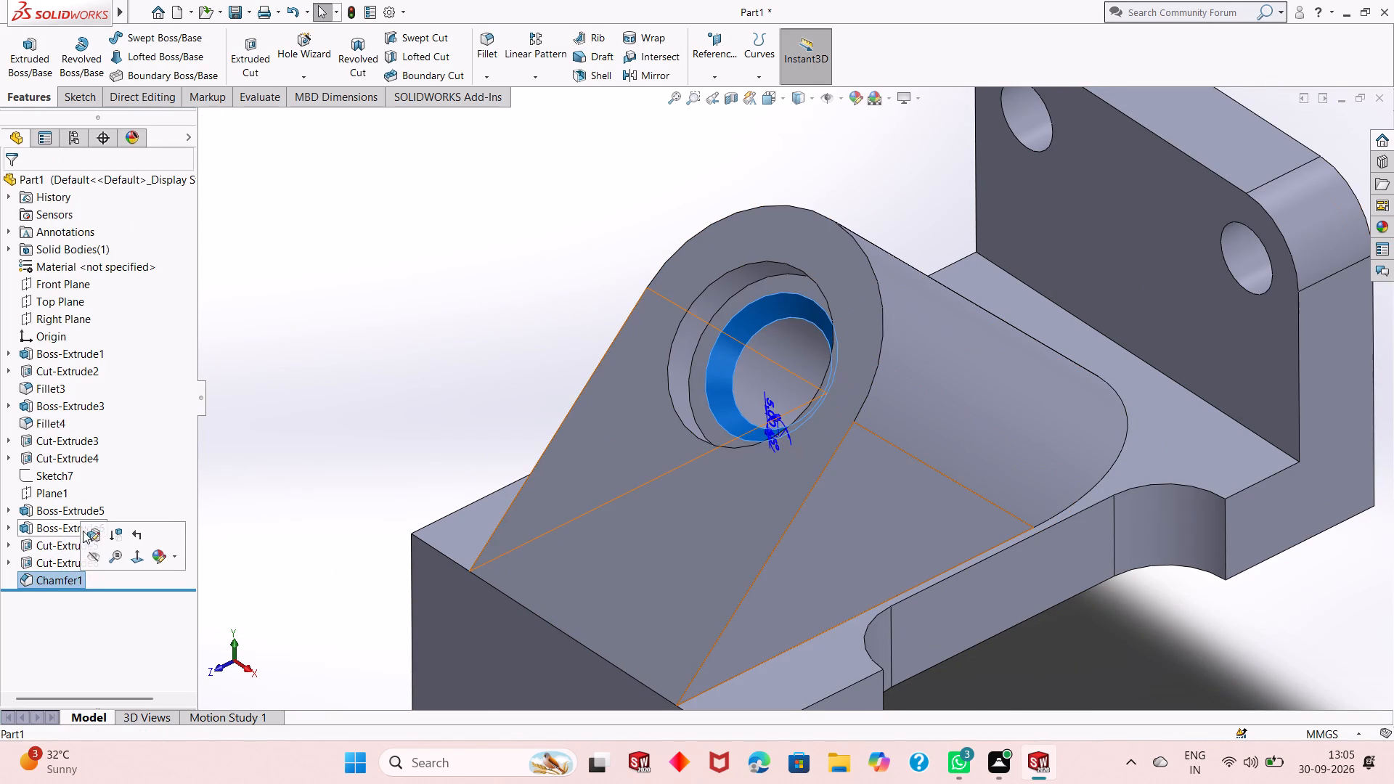
pyautogui.click(95, 532)
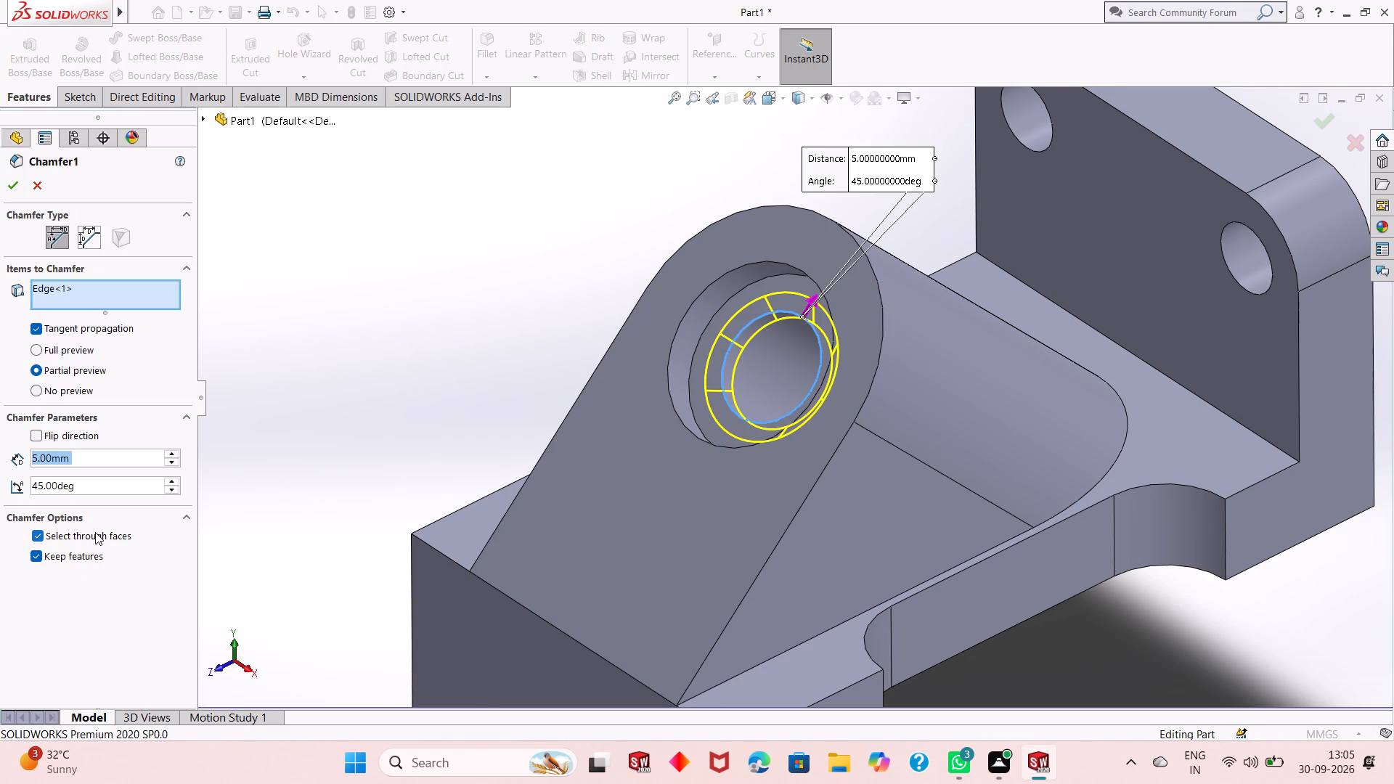
pyautogui.press('2')
pyautogui.press('Return')
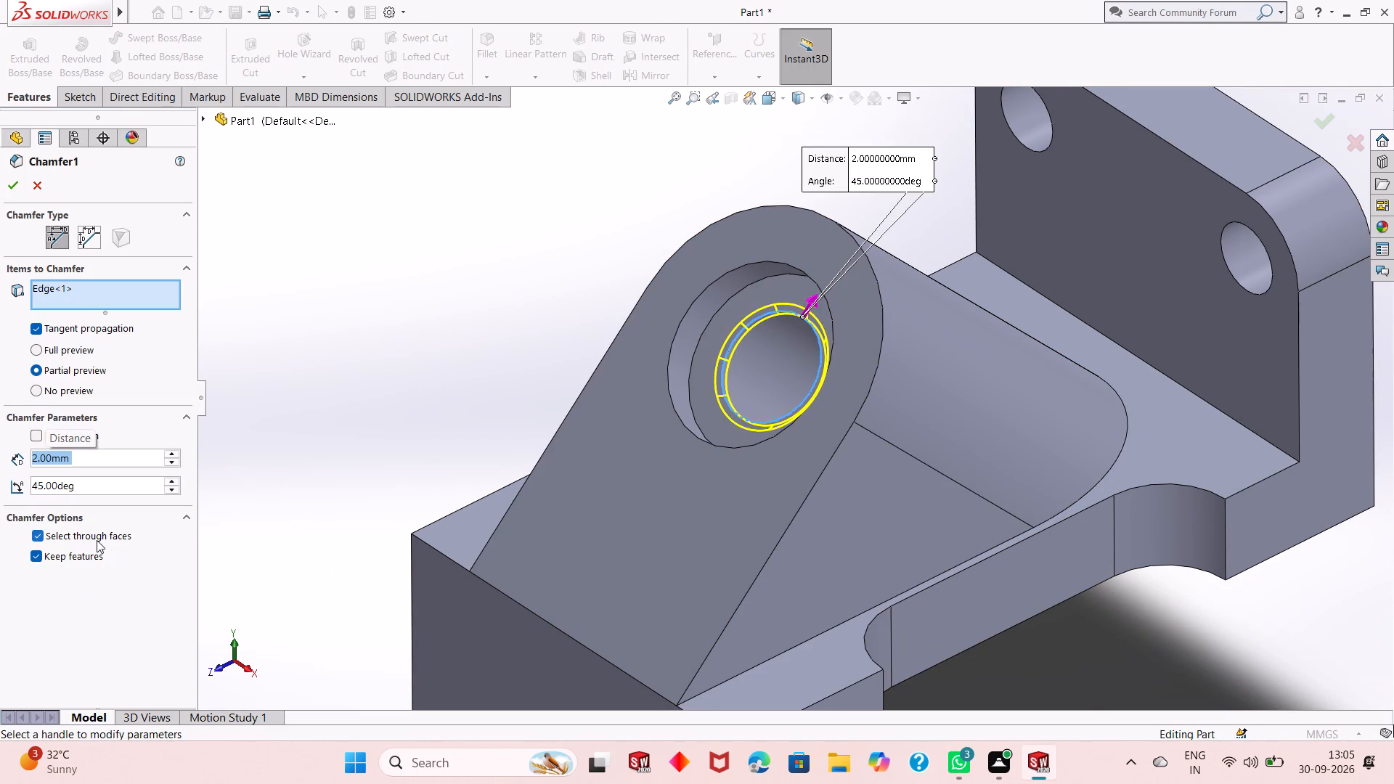
pyautogui.press('1')
pyautogui.press('Return')
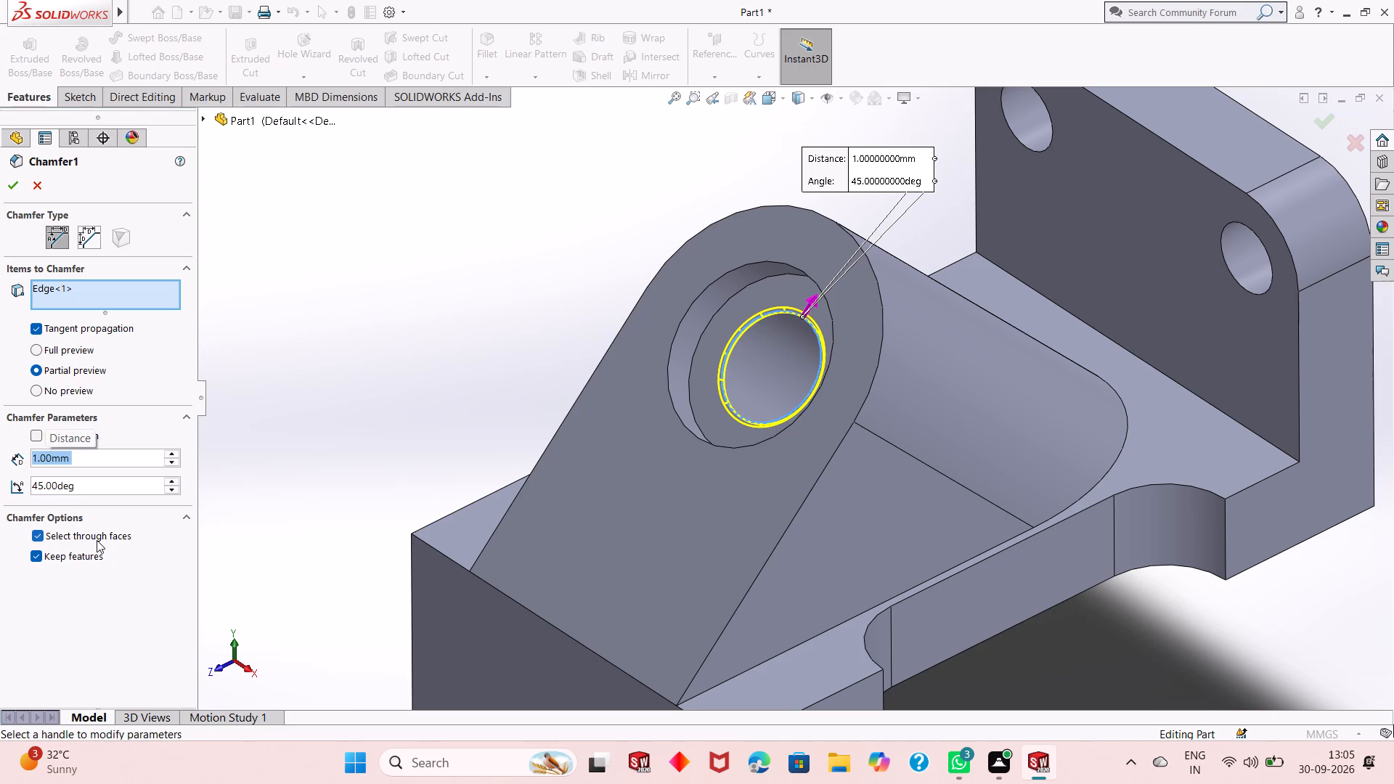
pyautogui.click(19, 184)
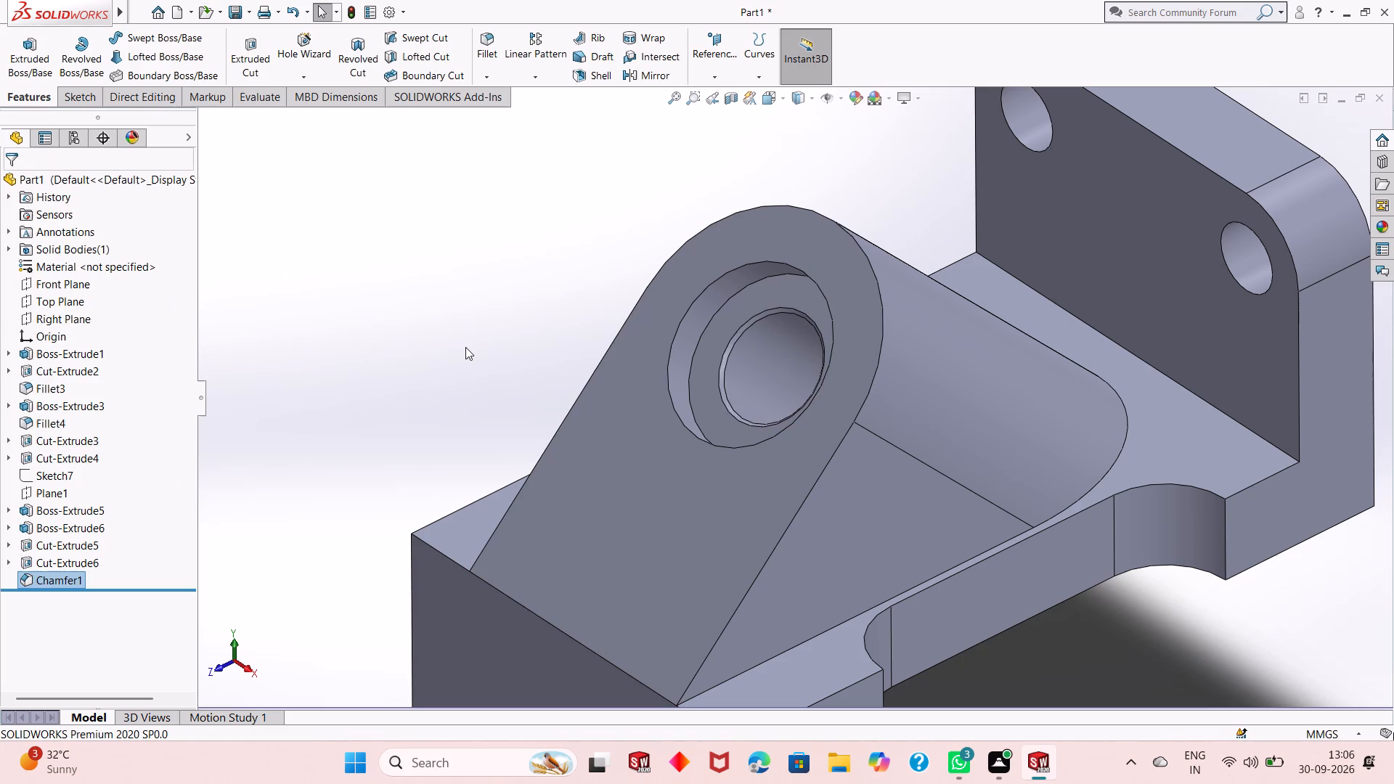
# Examine the chamfered hole edge and recess in the inclined boss, and check the bracket as a whole.
pyautogui.scroll(4, 674, 372)
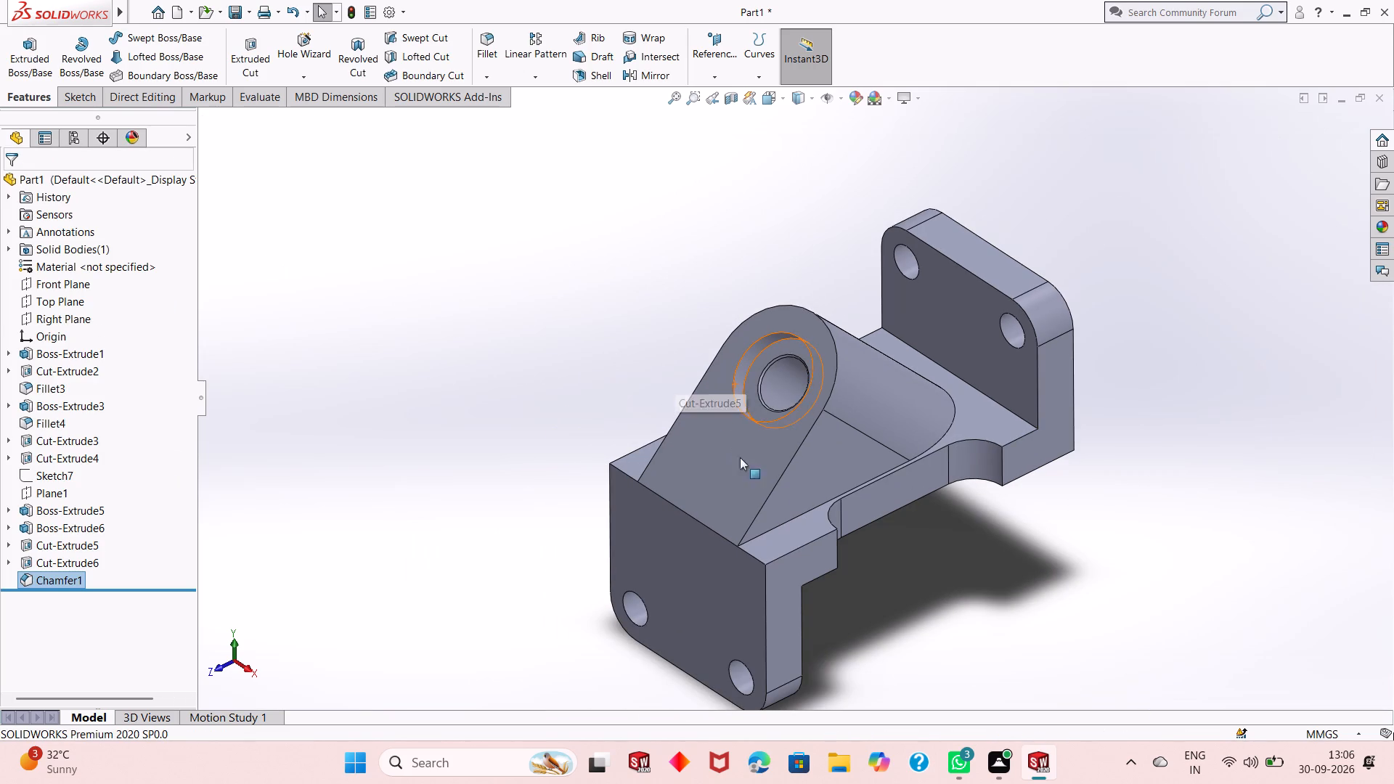
pyautogui.scroll(-3, 811, 373)
pyautogui.scroll(-3, 772, 439)
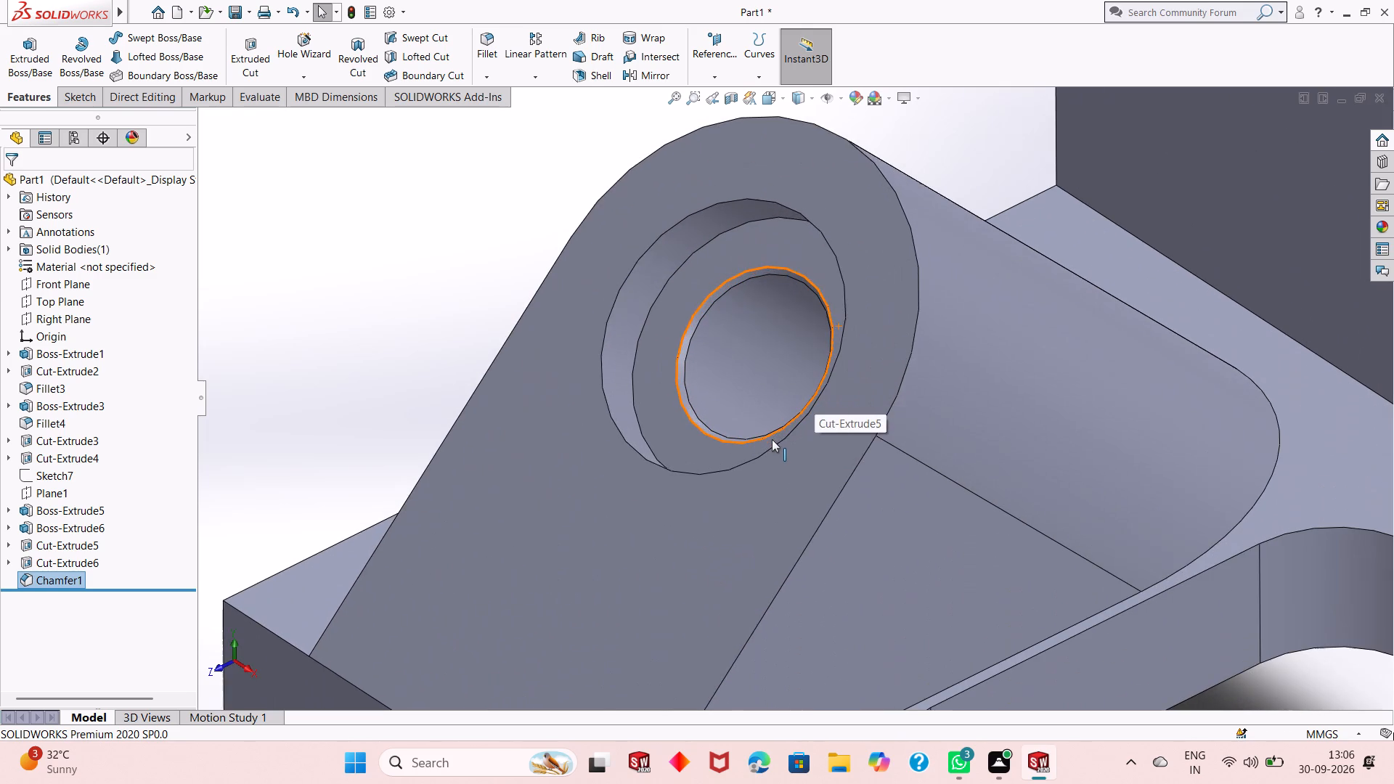
pyautogui.scroll(4, 767, 531)
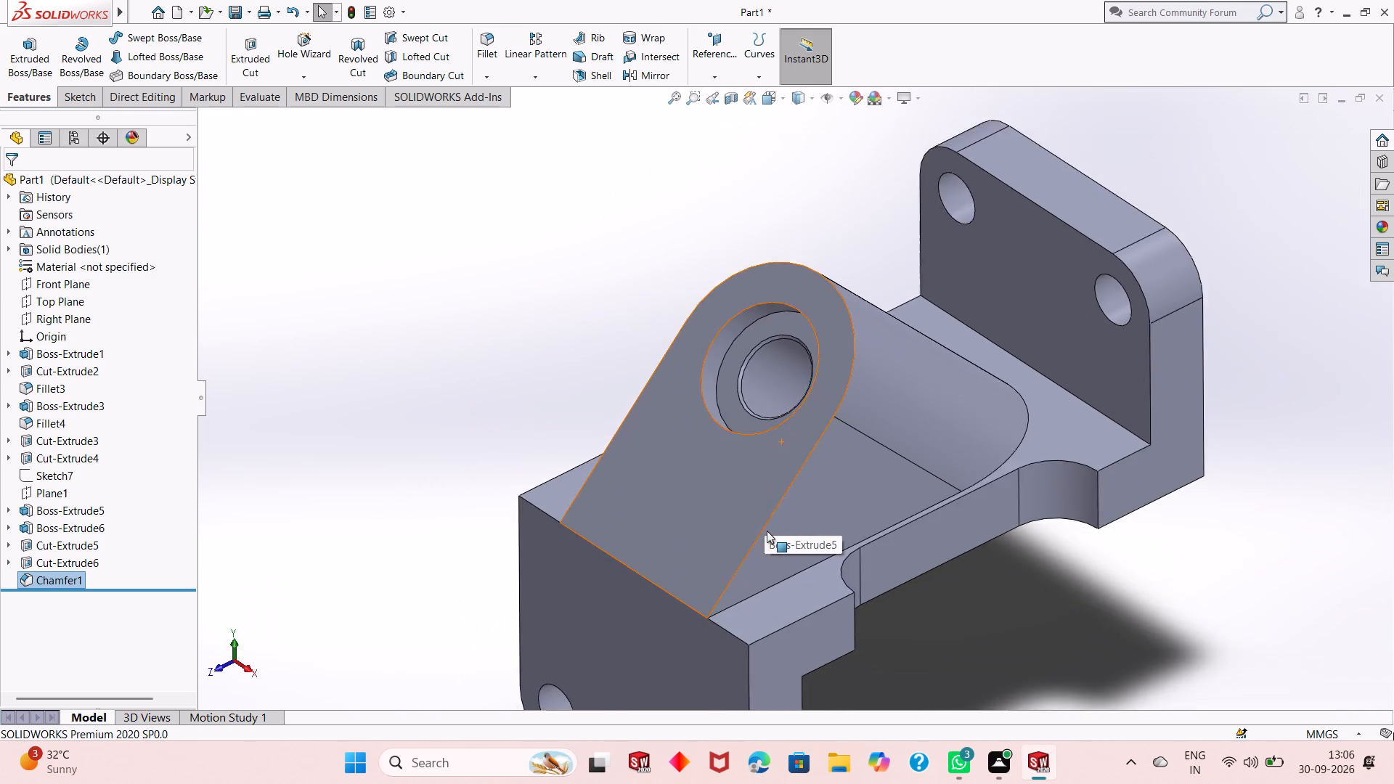
pyautogui.scroll(4, 767, 531)
pyautogui.scroll(-2, 722, 516)
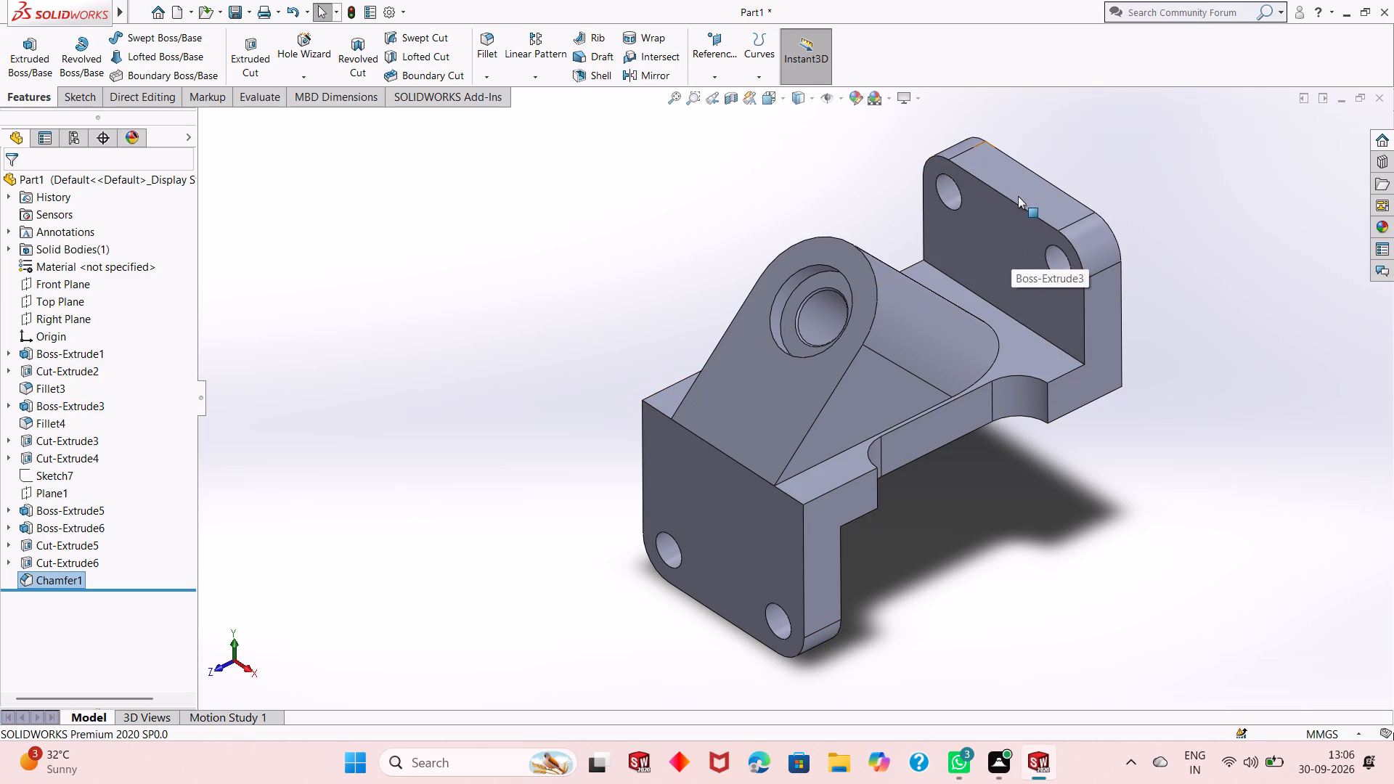
pyautogui.scroll(-3, 817, 389)
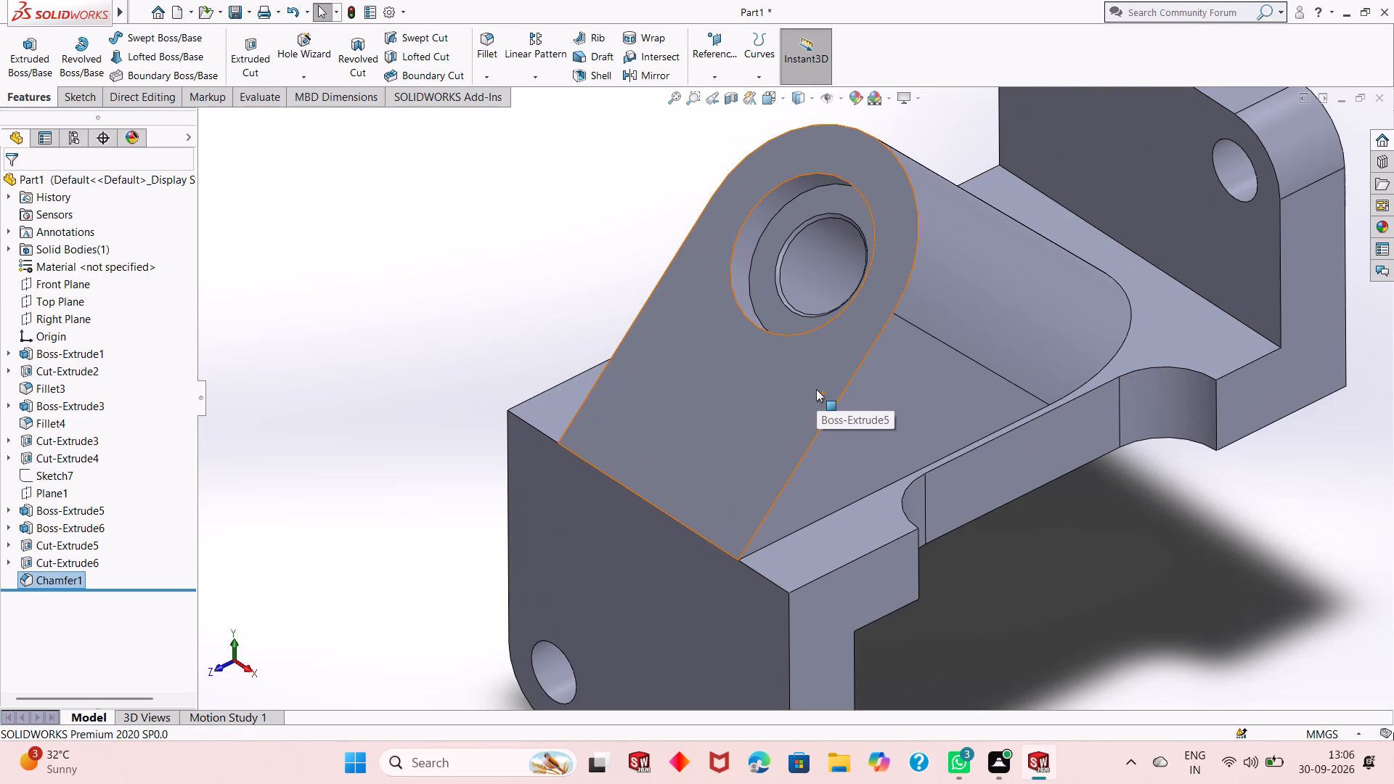
pyautogui.scroll(4, 816, 389)
pyautogui.scroll(-2, 828, 265)
pyautogui.scroll(-2, 765, 416)
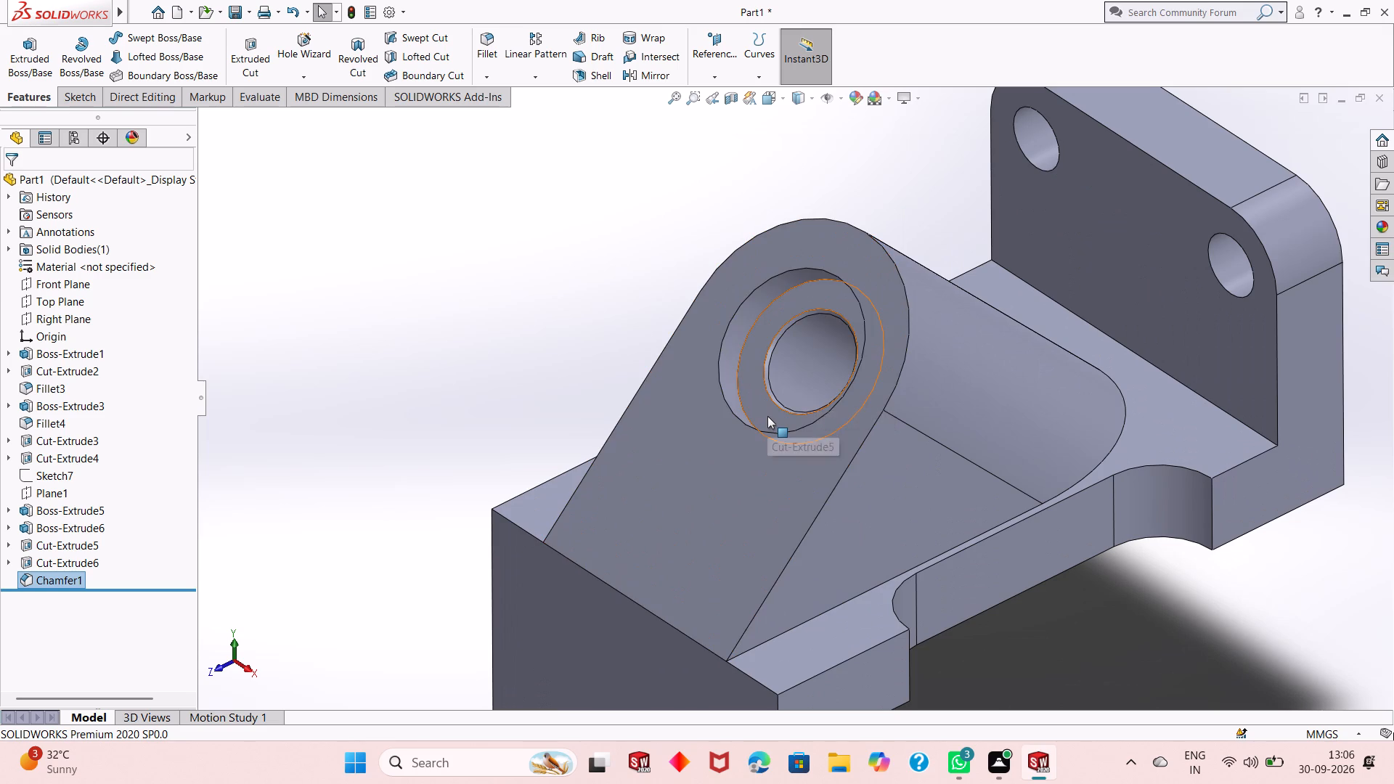
pyautogui.scroll(-1, 767, 416)
pyautogui.scroll(5, 767, 416)
pyautogui.click(562, 499)
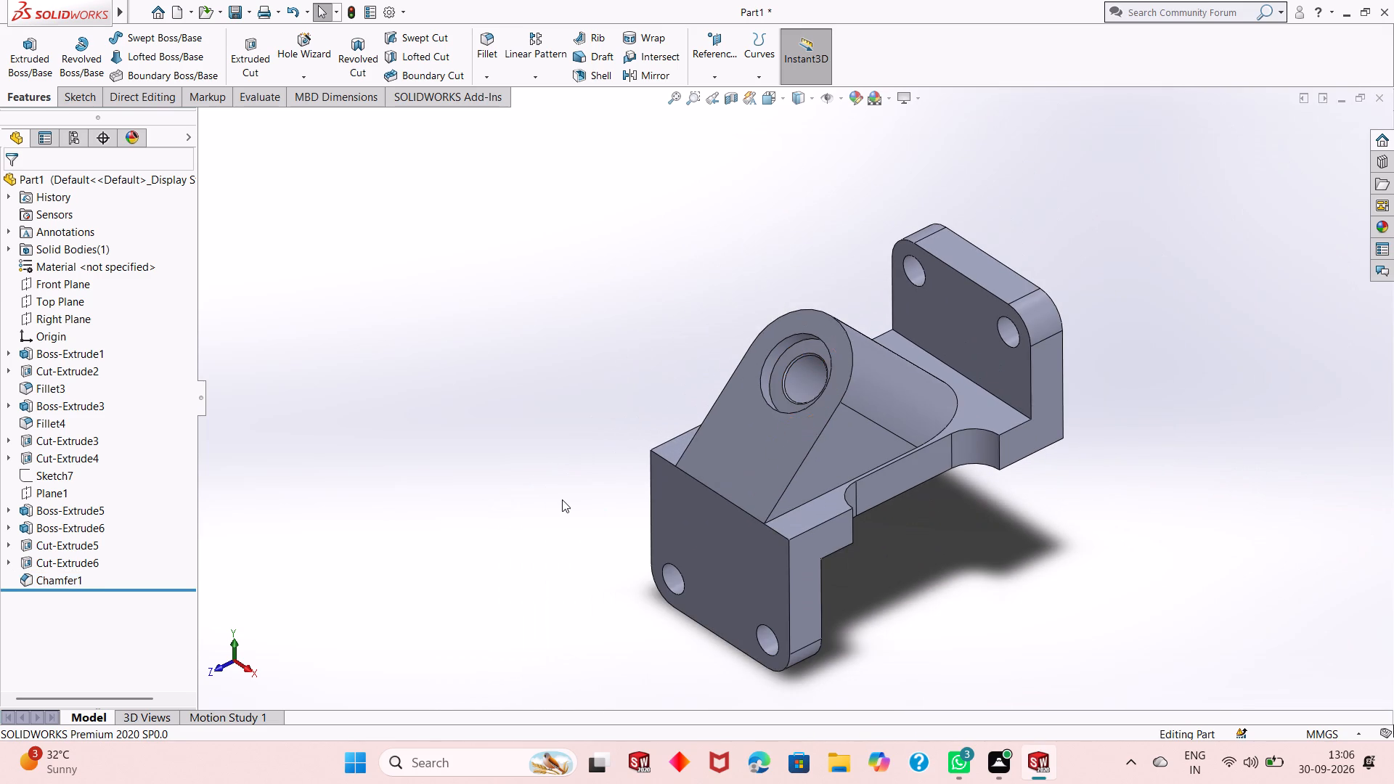
# Sketch a rectangle about 17 mm wide and 127 mm long on the boss's inclined face, from its lower edge past the rounded end.
pyautogui.moveTo(791, 460); pyautogui.dragTo(860, 415, button='middle')
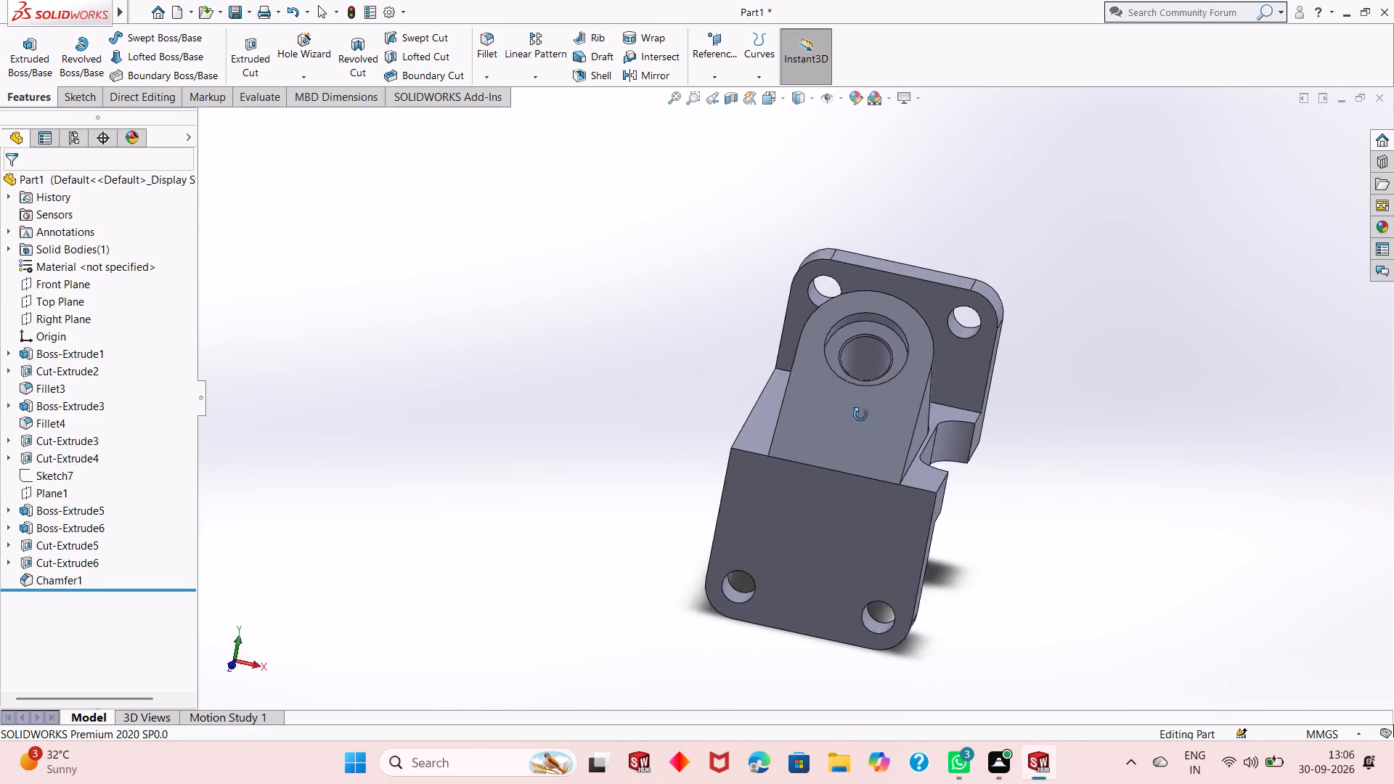
pyautogui.moveTo(860, 415); pyautogui.dragTo(767, 495, button='middle')
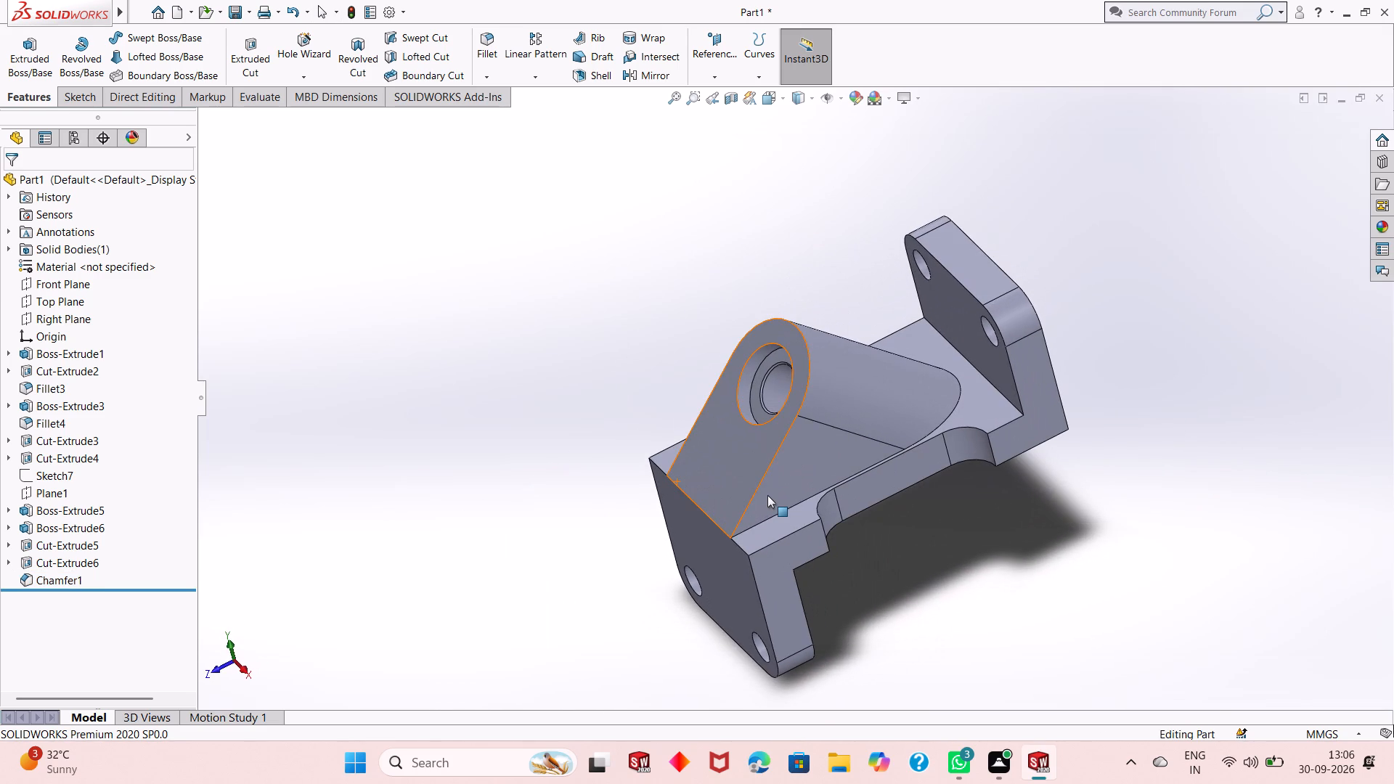
pyautogui.scroll(-2, 767, 495)
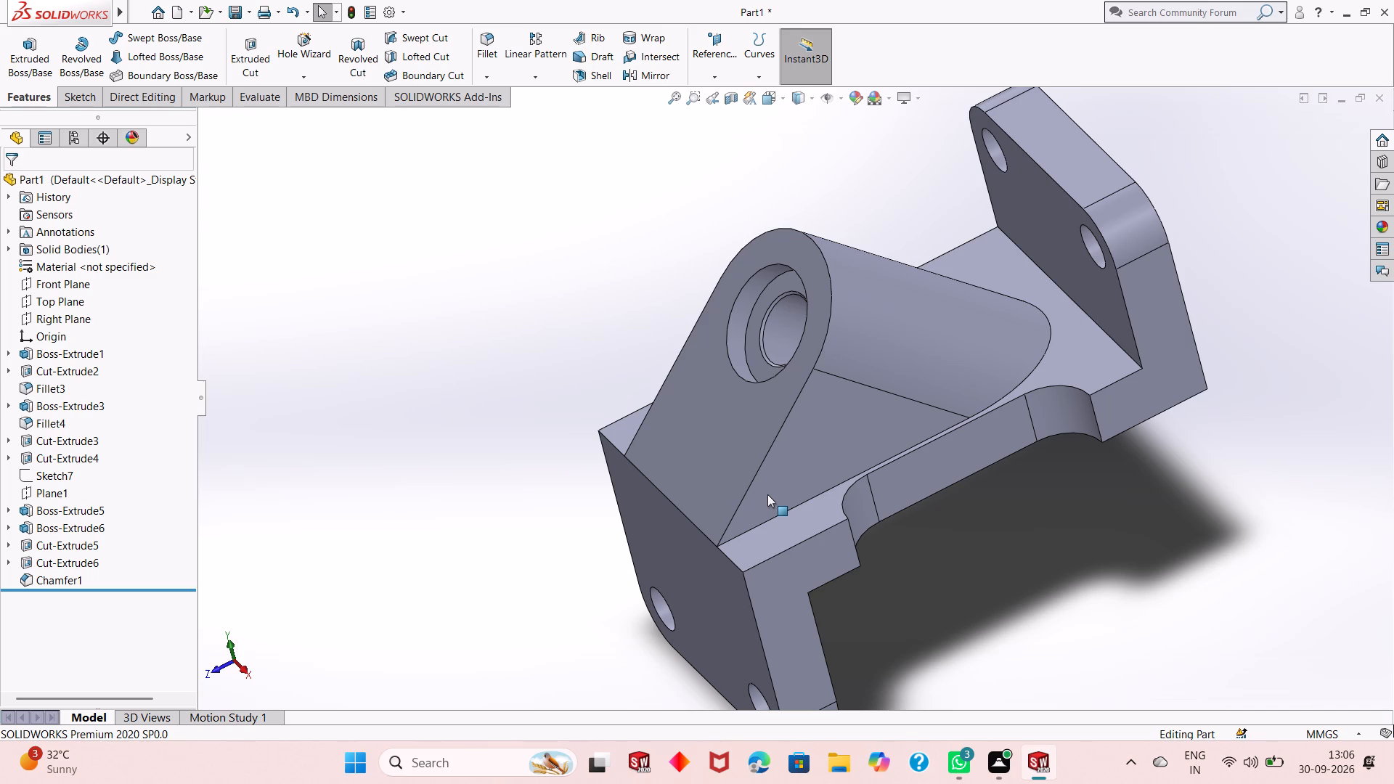
pyautogui.click(736, 468)
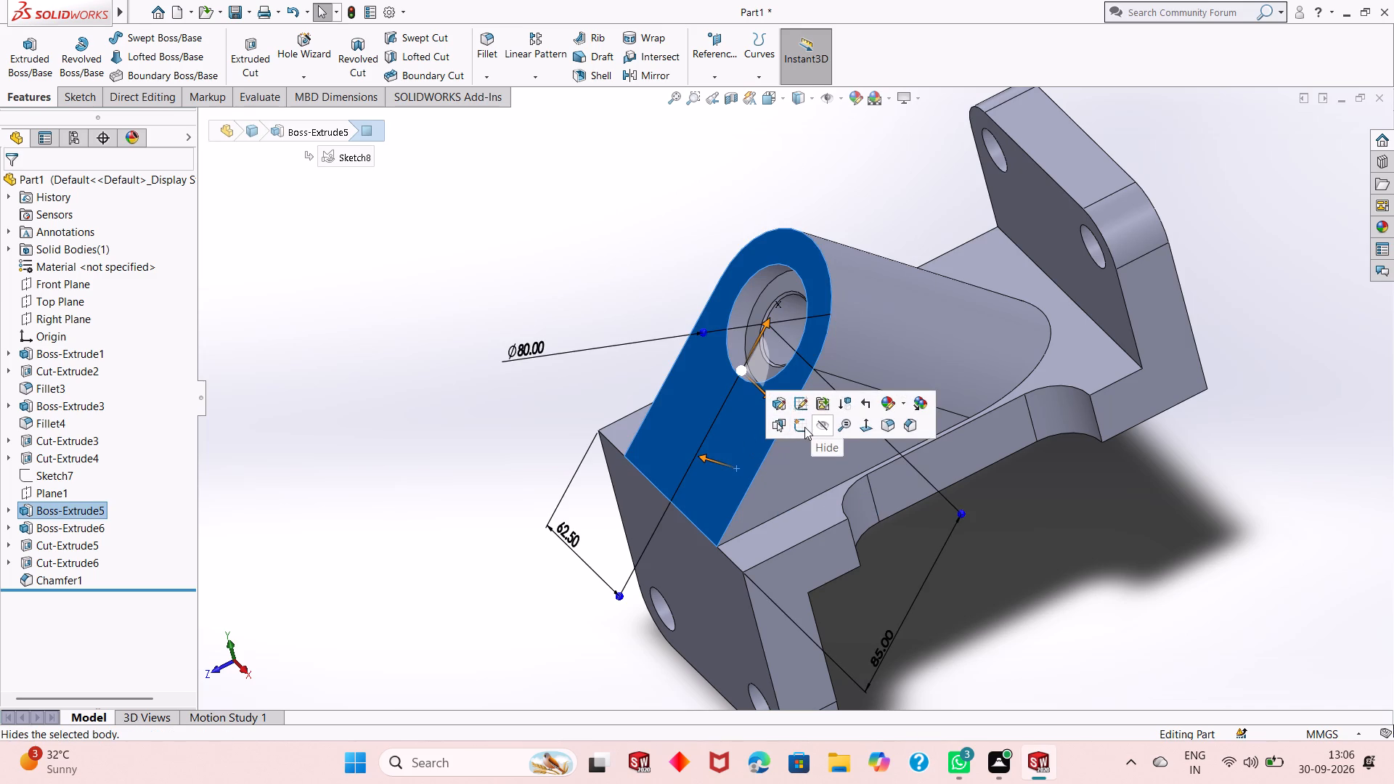
pyautogui.click(804, 427)
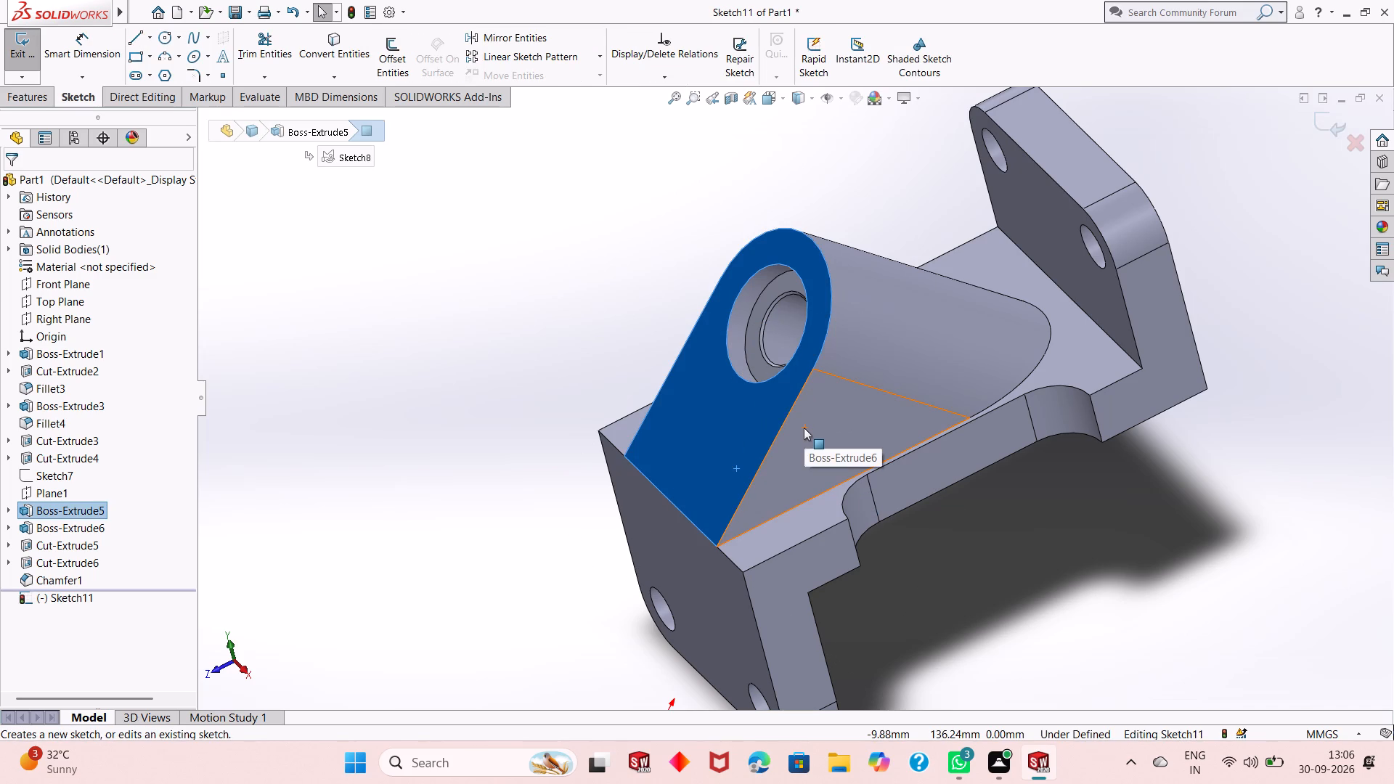
pyautogui.hotkey('ctrl', '8')
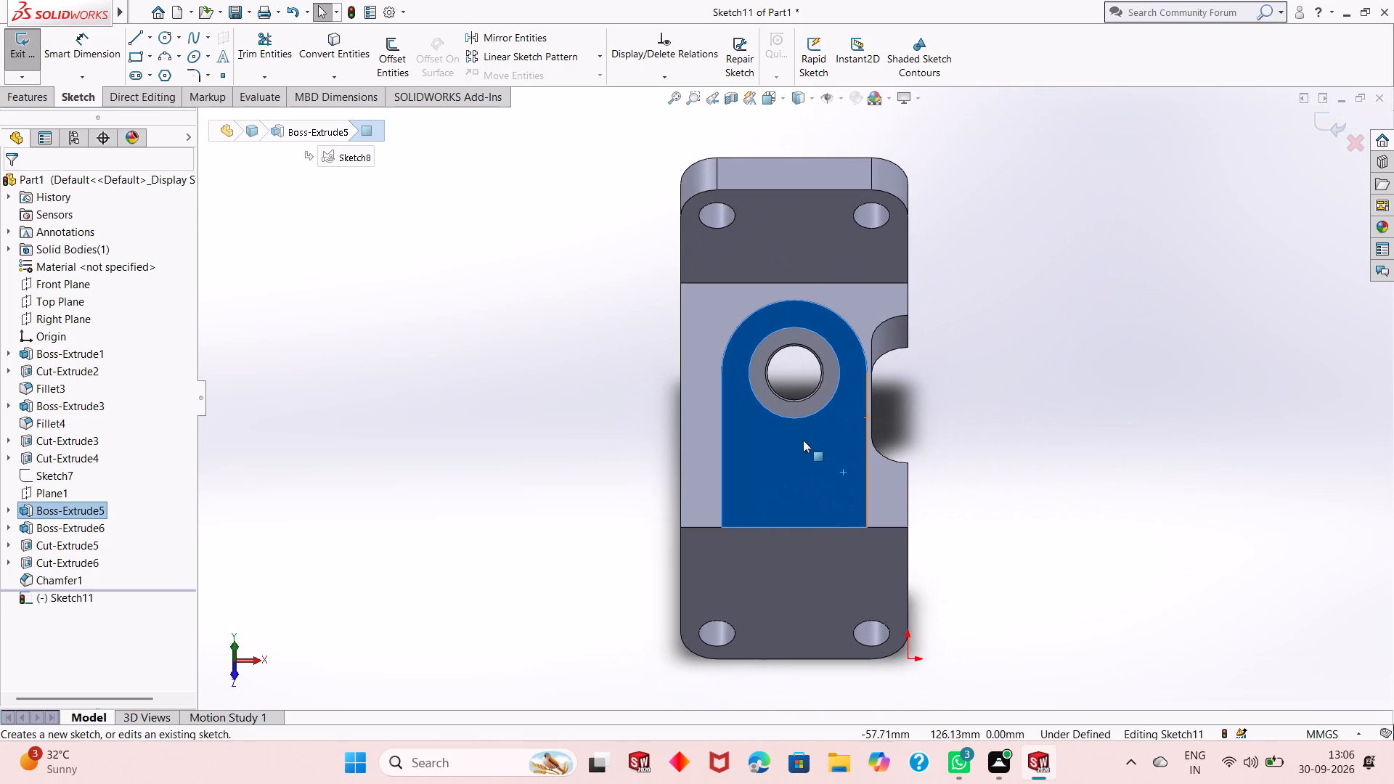
pyautogui.press('Escape')
pyautogui.scroll(-2, 811, 431)
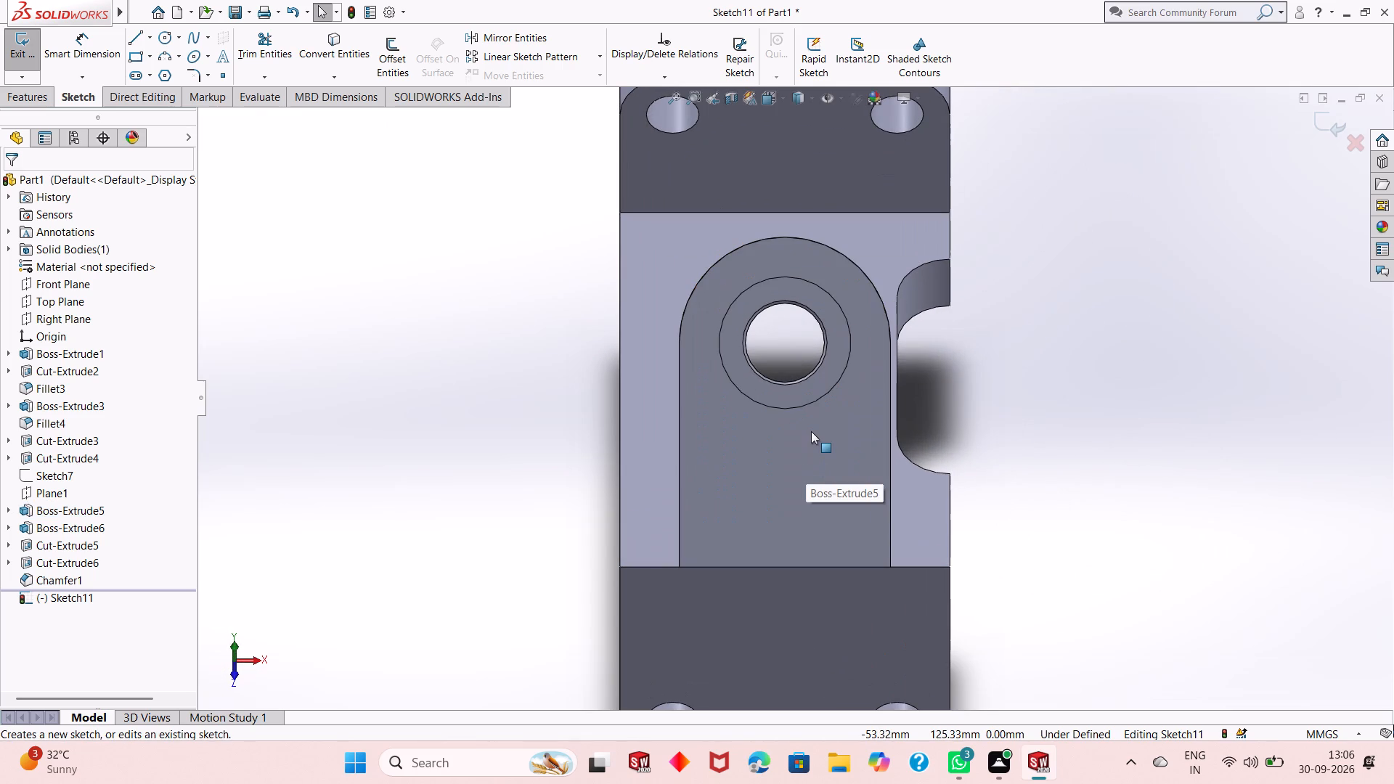
pyautogui.click(139, 52)
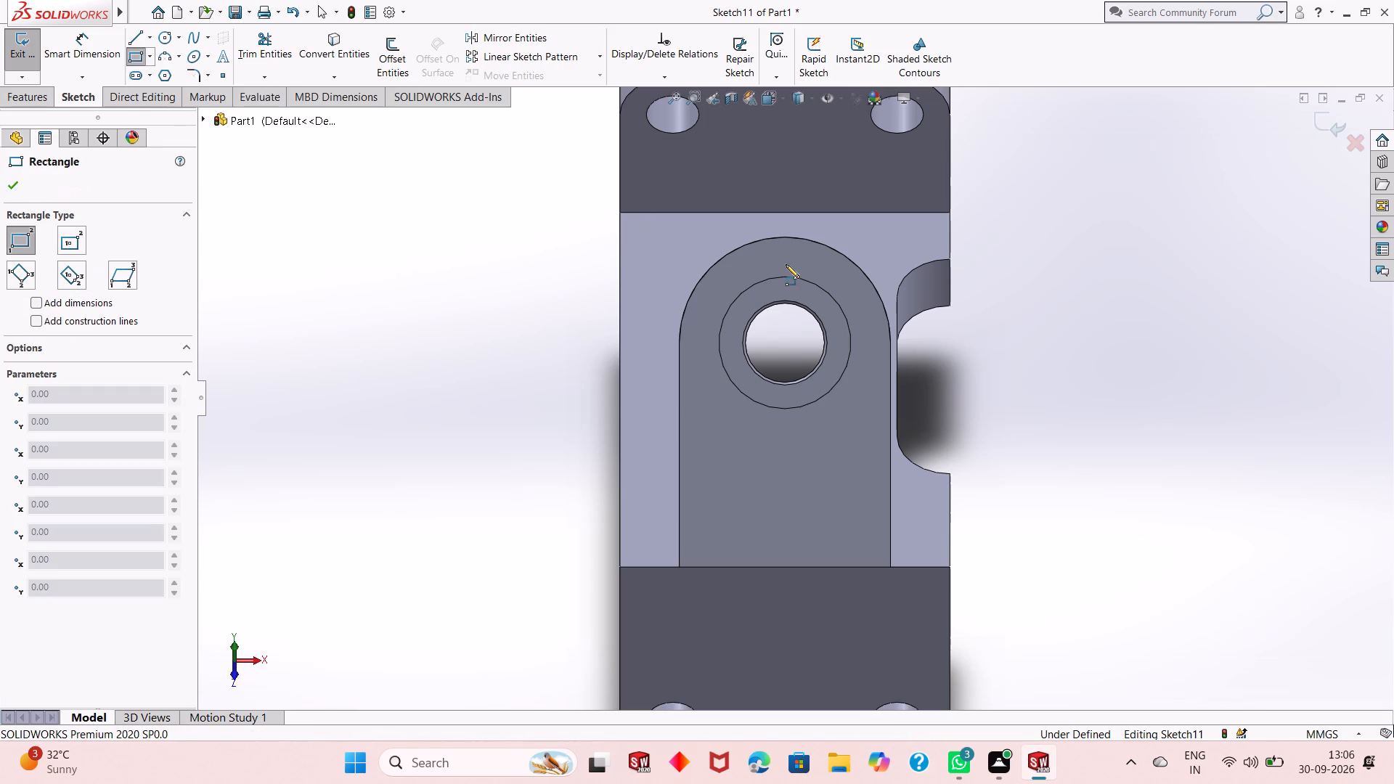
pyautogui.click(765, 567)
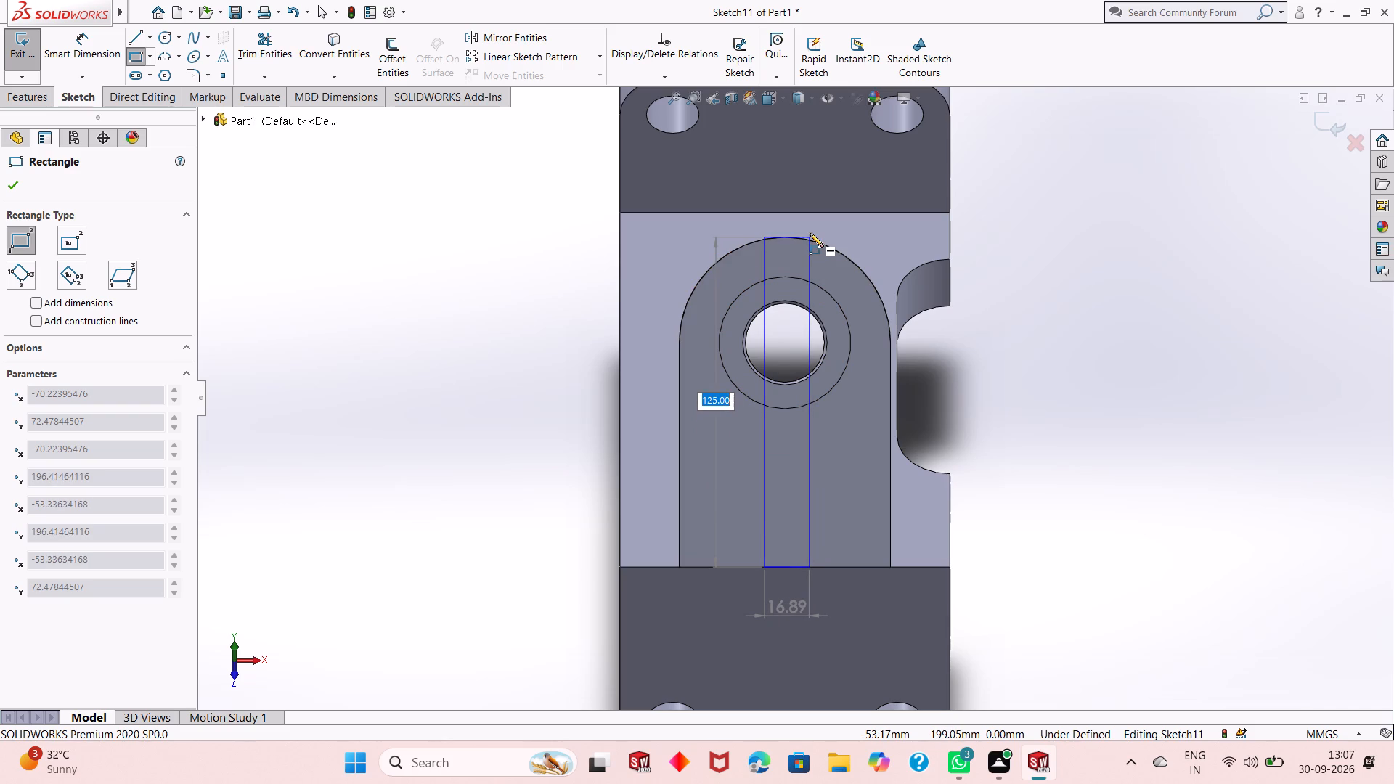
pyautogui.click(811, 232)
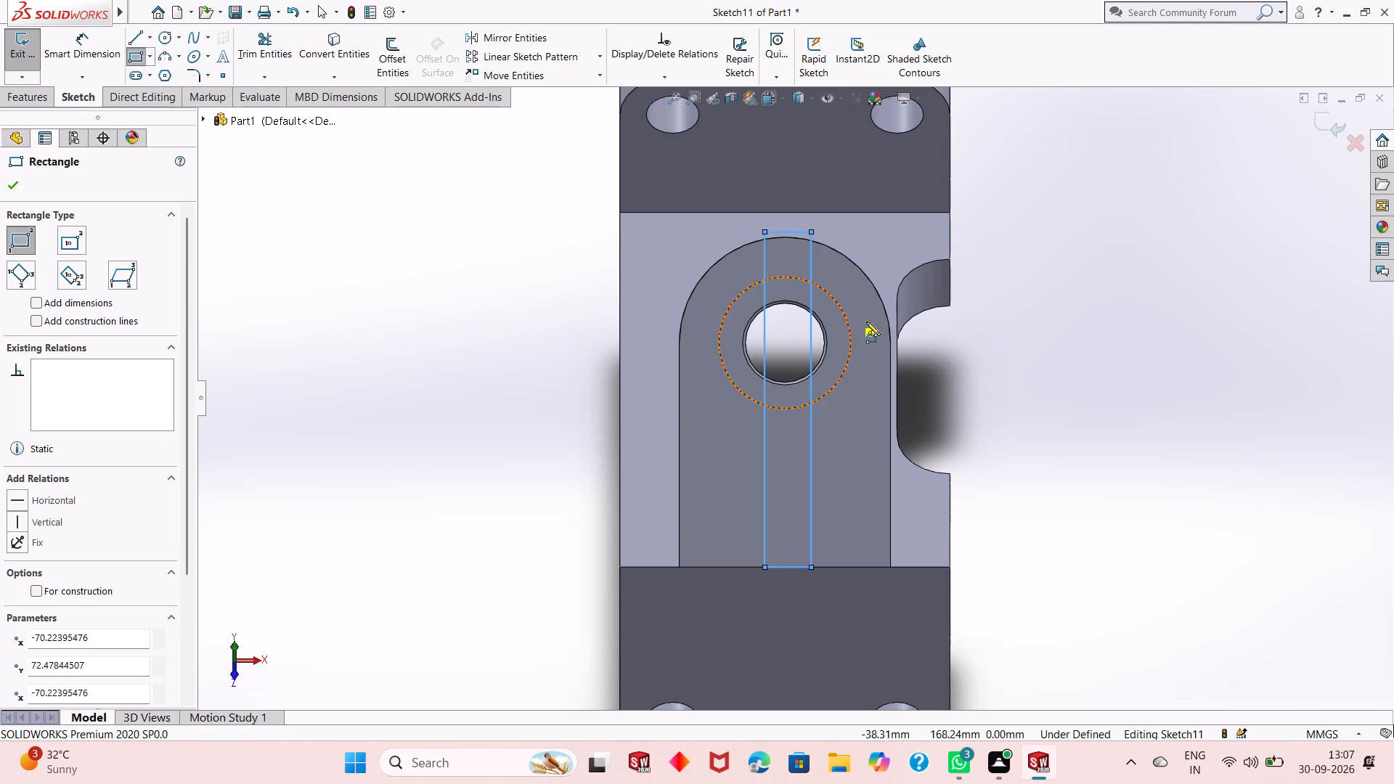
pyautogui.press('Escape')
pyautogui.press('Escape')
pyautogui.press('Escape')
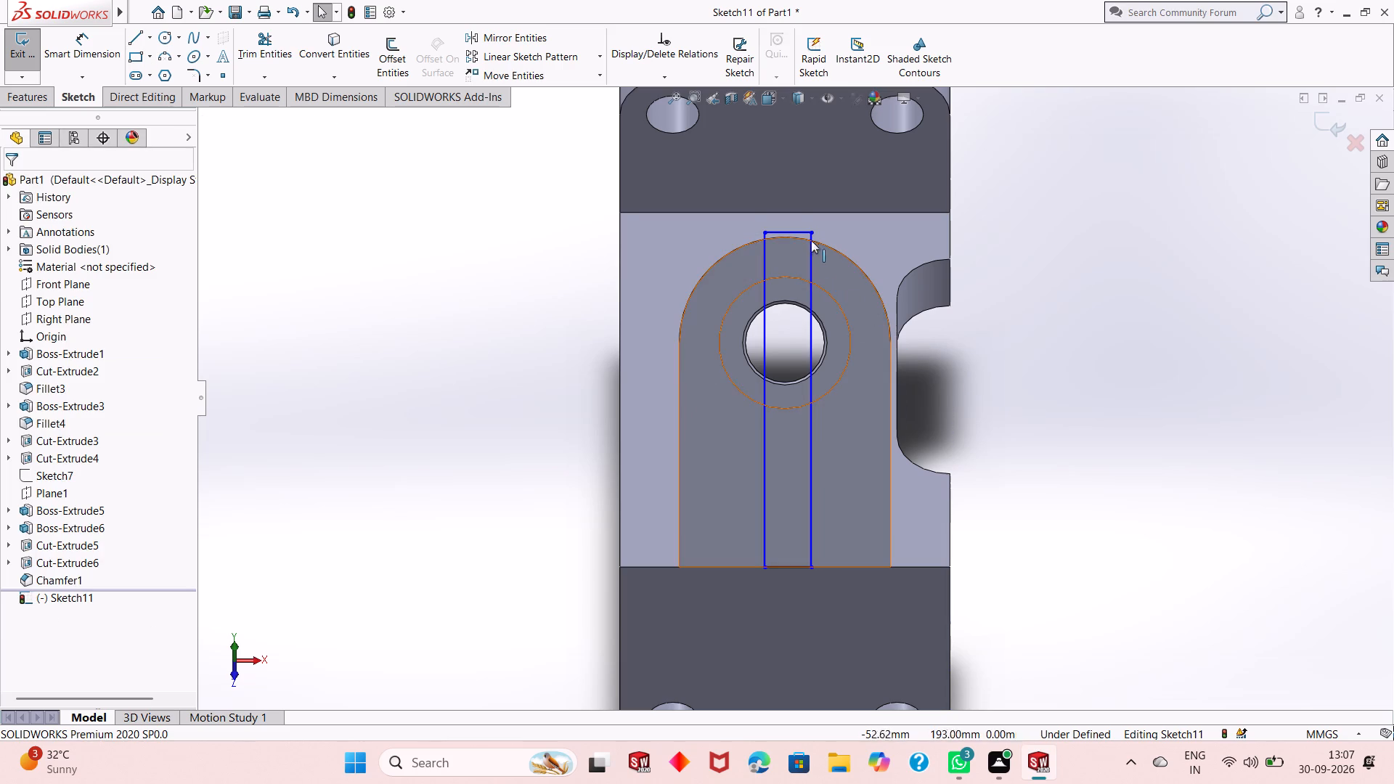
# Make the rectangle's upper-right corner coincident with the rounded outer edge of the inclined boss.
pyautogui.scroll(-2, 799, 236)
pyautogui.scroll(2, 799, 270)
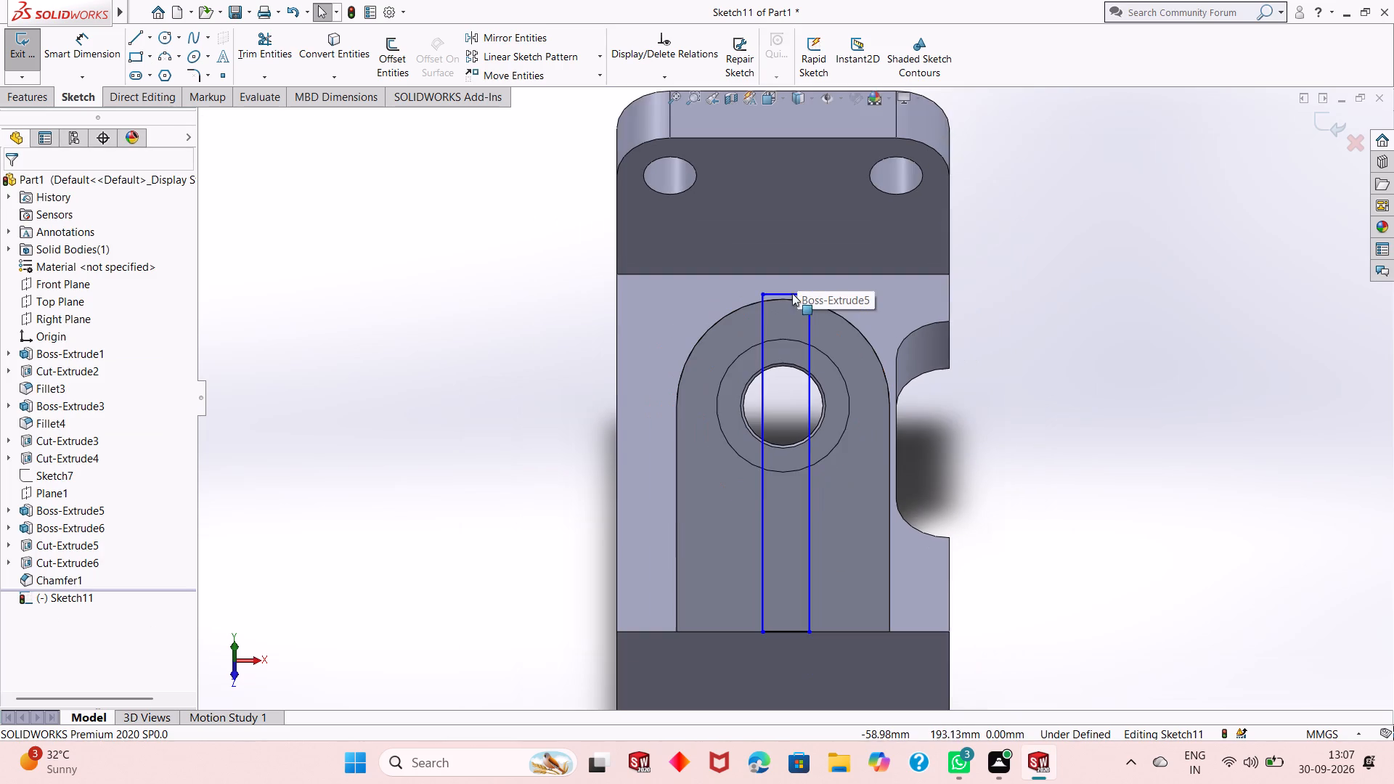
pyautogui.scroll(-2, 782, 289)
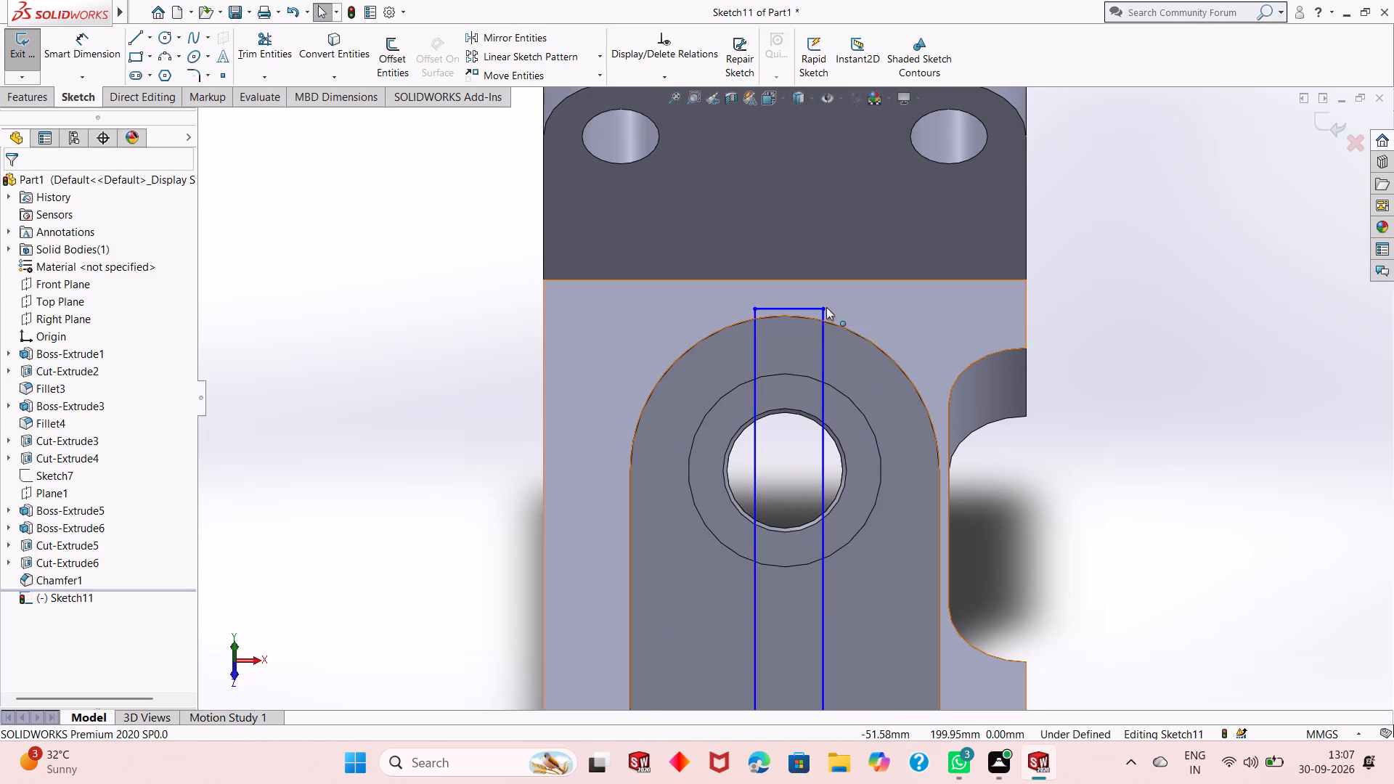
pyautogui.click(823, 309)
pyautogui.keyDown('ctrl'); pyautogui.click(848, 327); pyautogui.keyUp('ctrl')
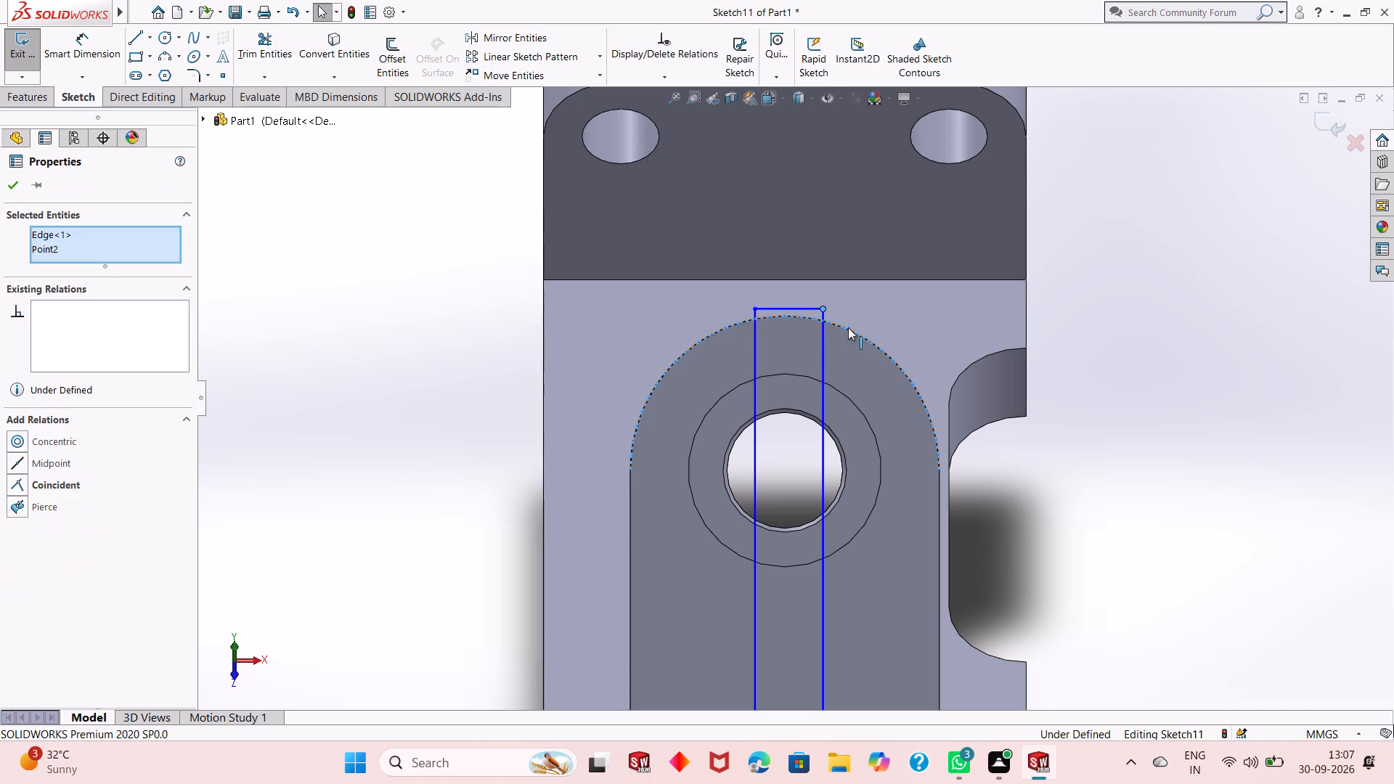
pyautogui.click(890, 266)
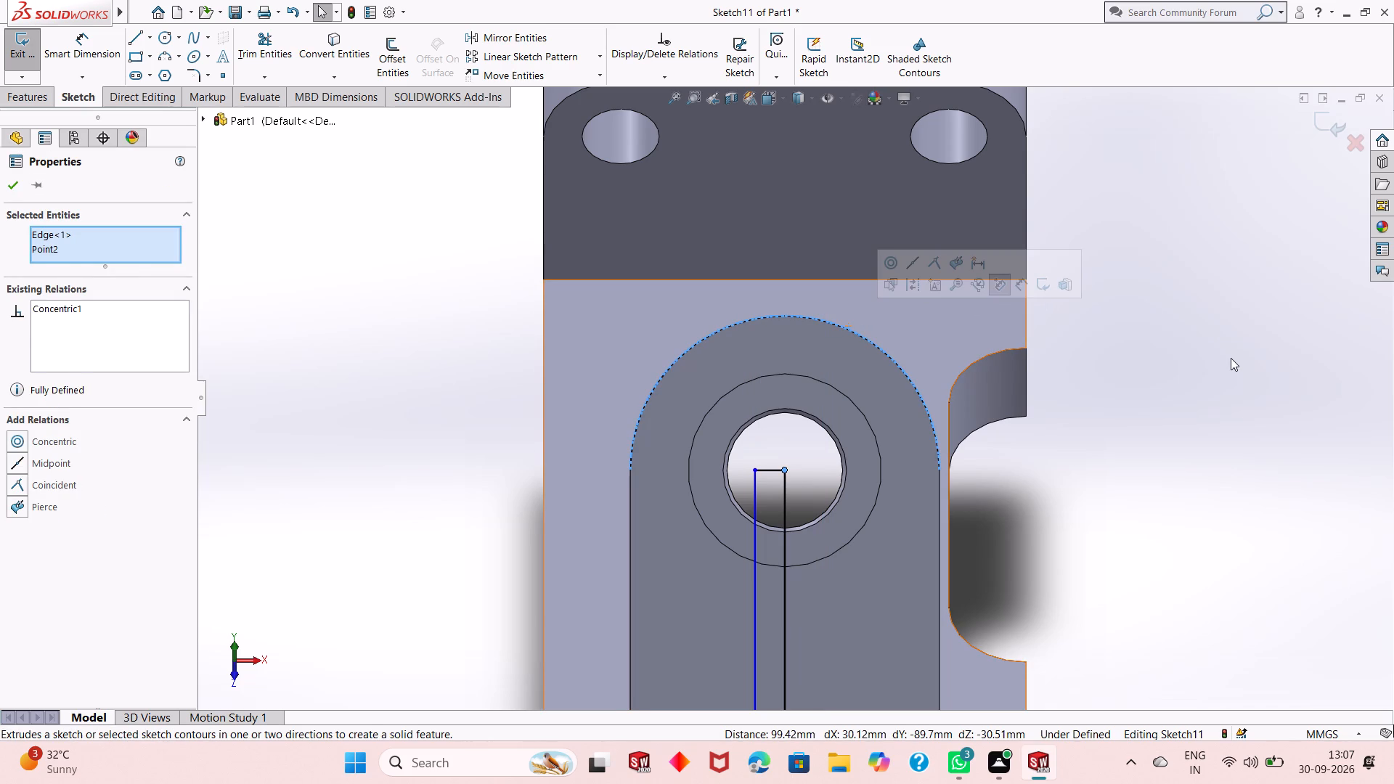
pyautogui.hotkey('ctrl', 'z')
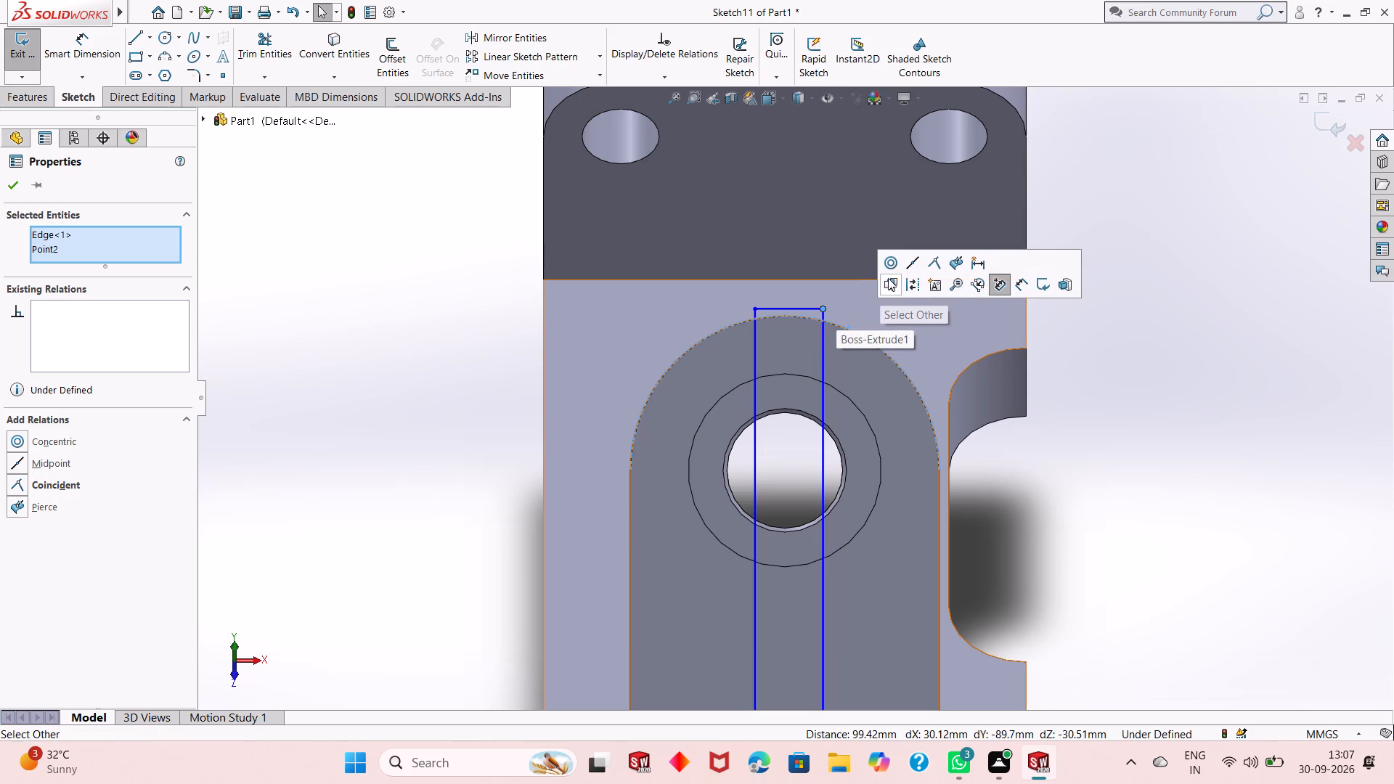
pyautogui.click(926, 268)
pyautogui.scroll(-4, 767, 357)
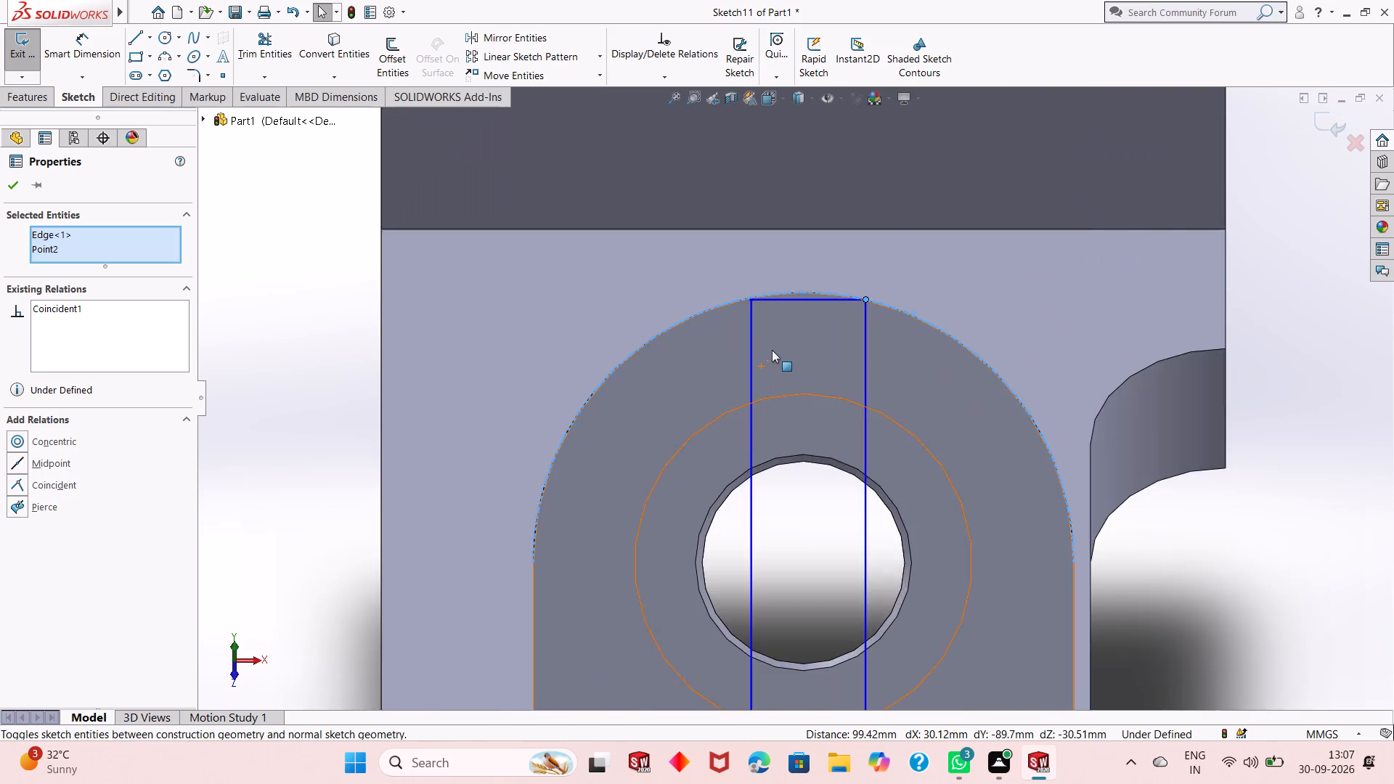
# Make the rectangle's upper-left corner coincident with the rounded outer edge of the inclined boss.
pyautogui.scroll(-6, 809, 301)
pyautogui.scroll(-3, 749, 311)
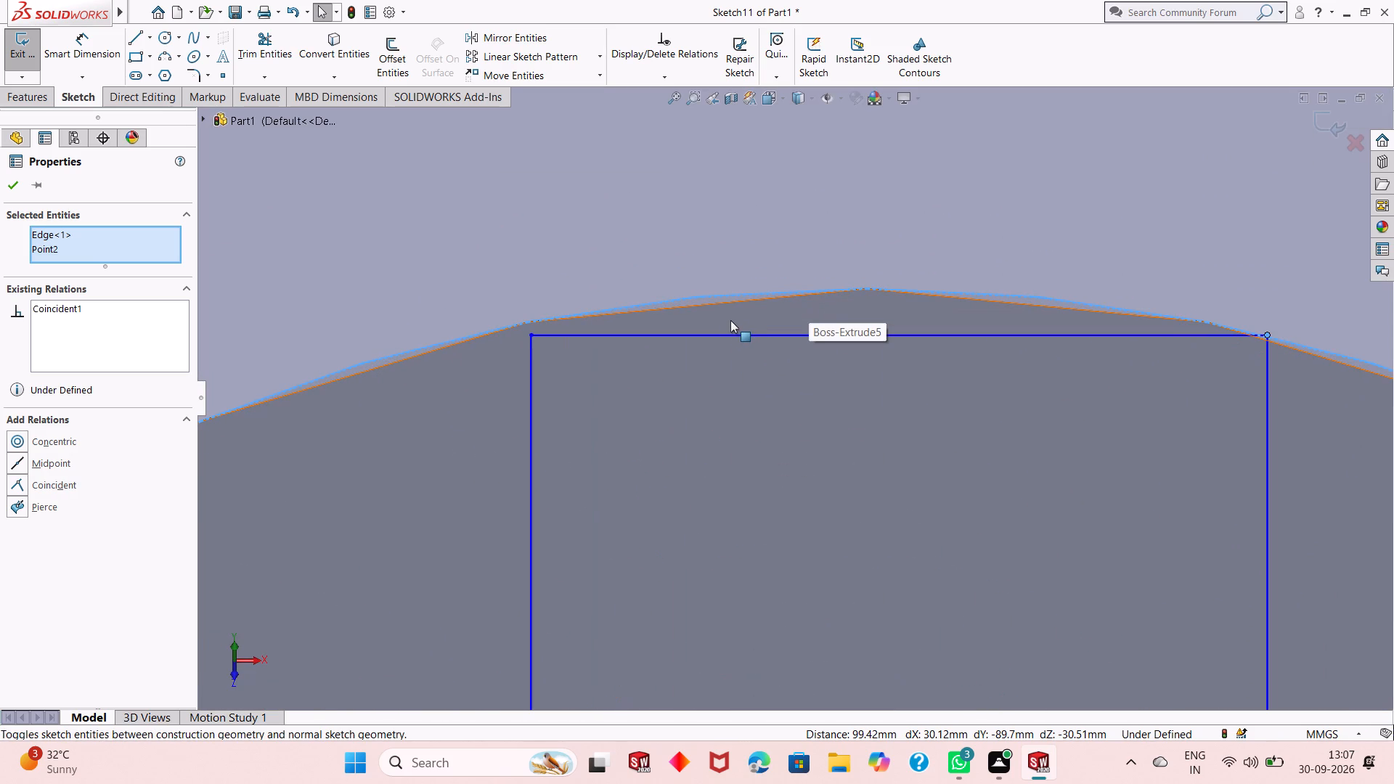
pyautogui.press('Escape')
pyautogui.press('Escape')
pyautogui.press('Escape')
pyautogui.press('Escape')
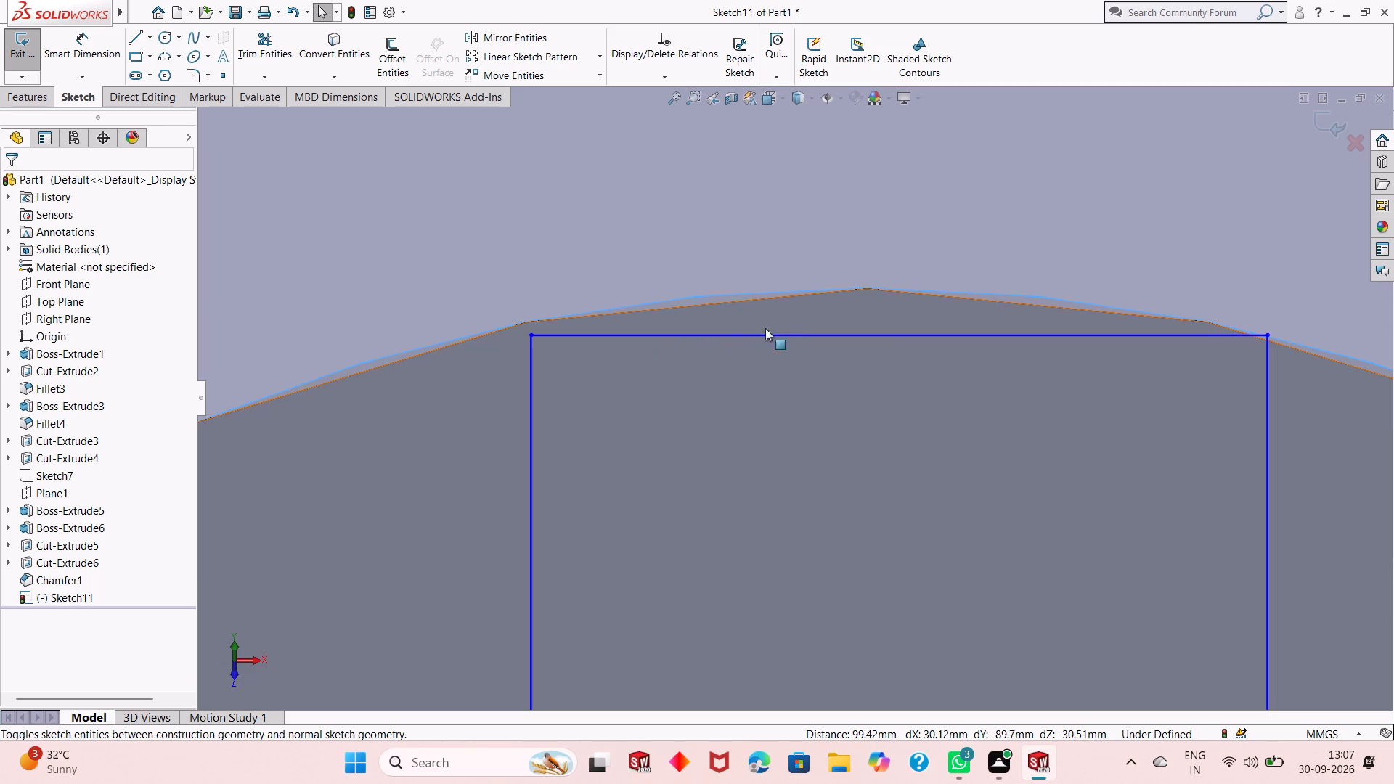
pyautogui.scroll(-1, 749, 338)
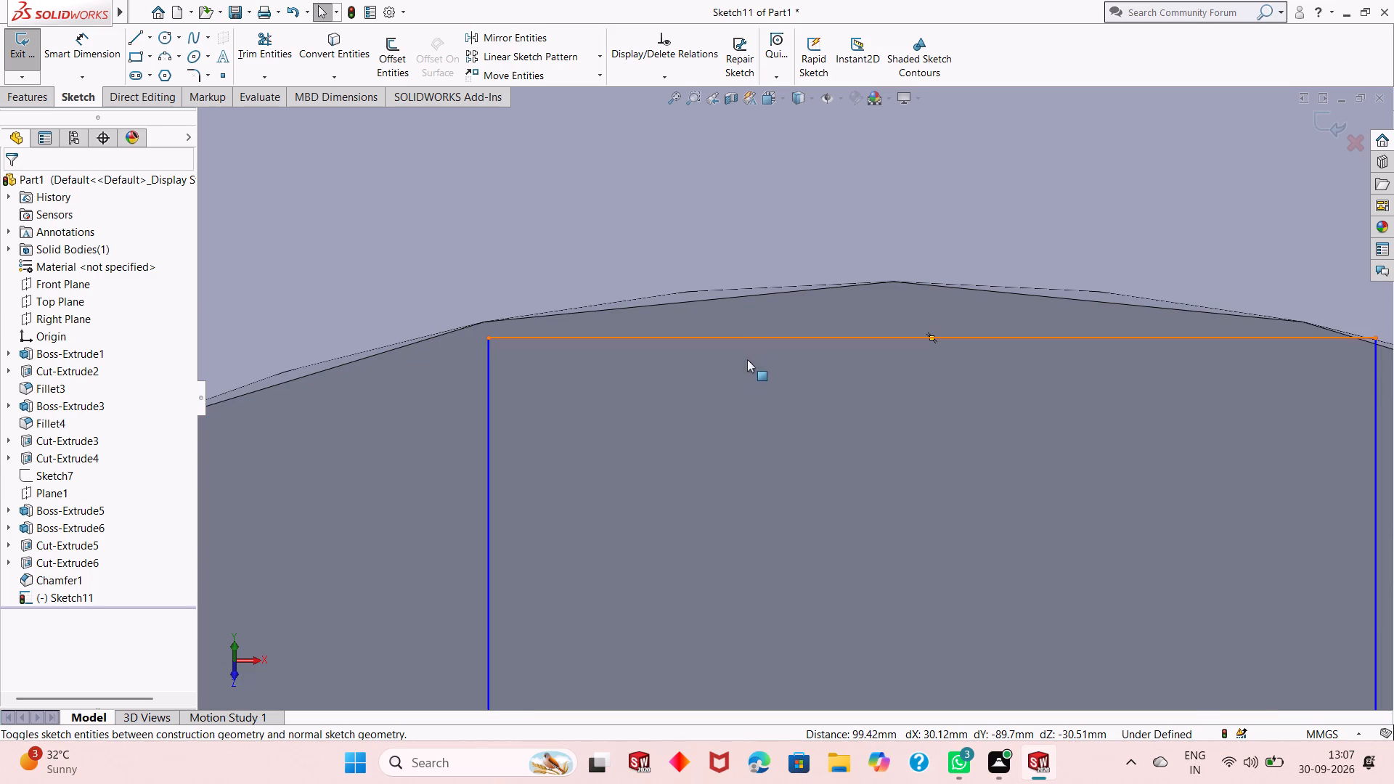
pyautogui.scroll(1, 744, 383)
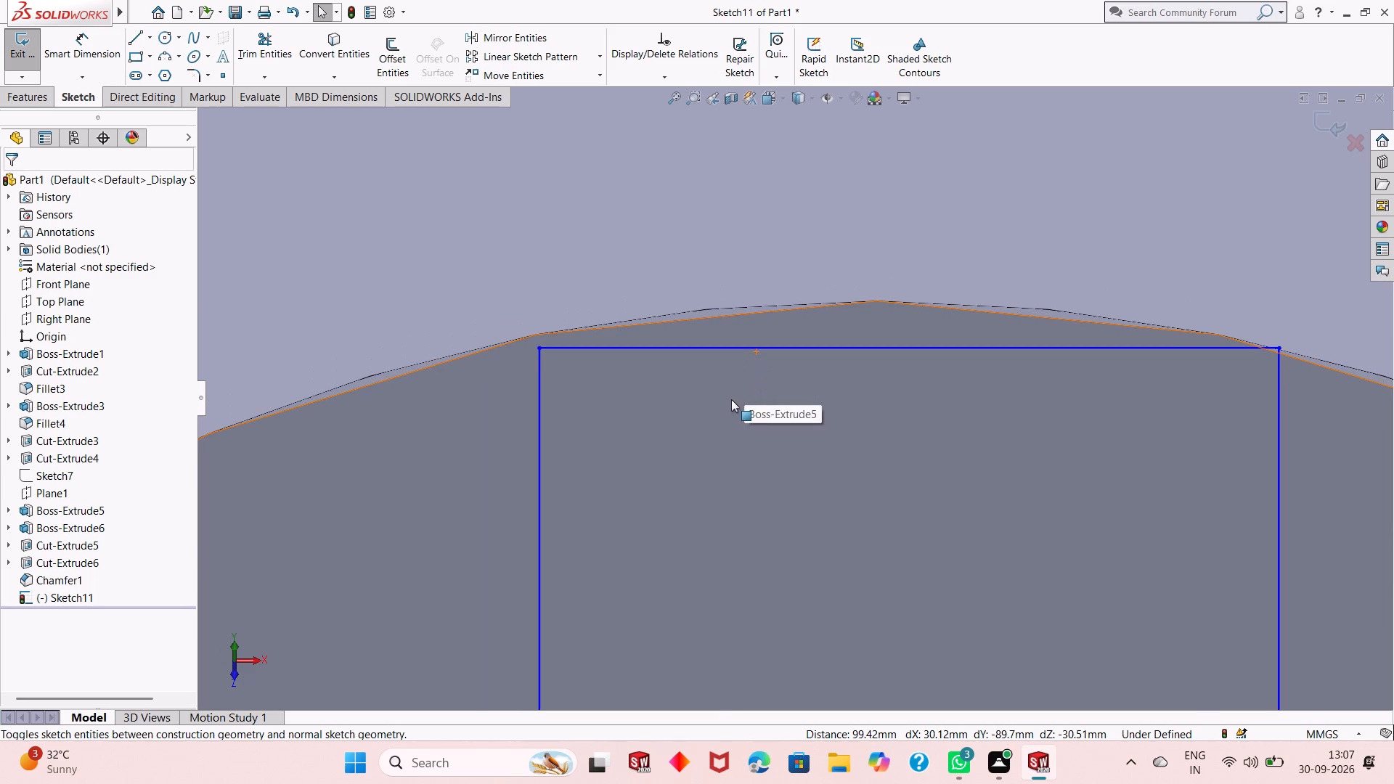
pyautogui.scroll(-1, 559, 348)
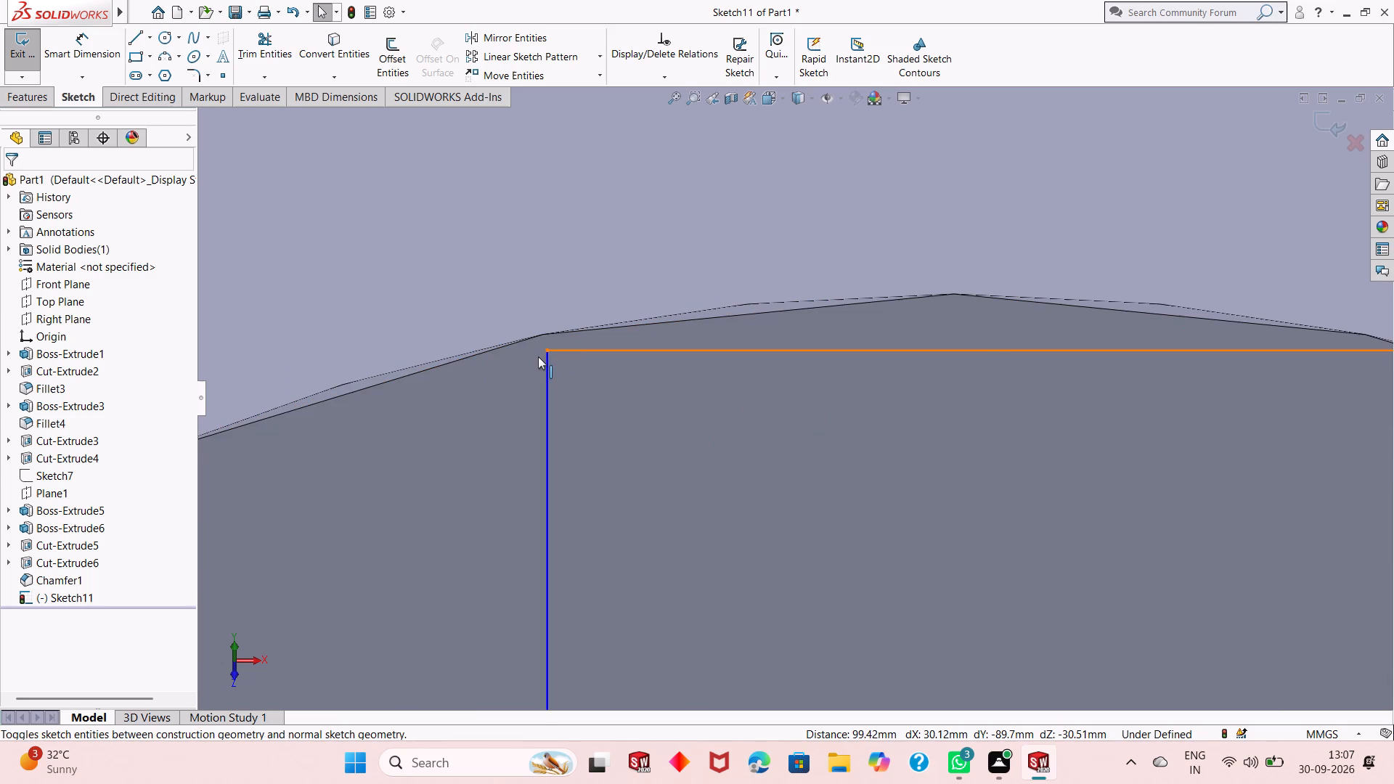
pyautogui.click(544, 351)
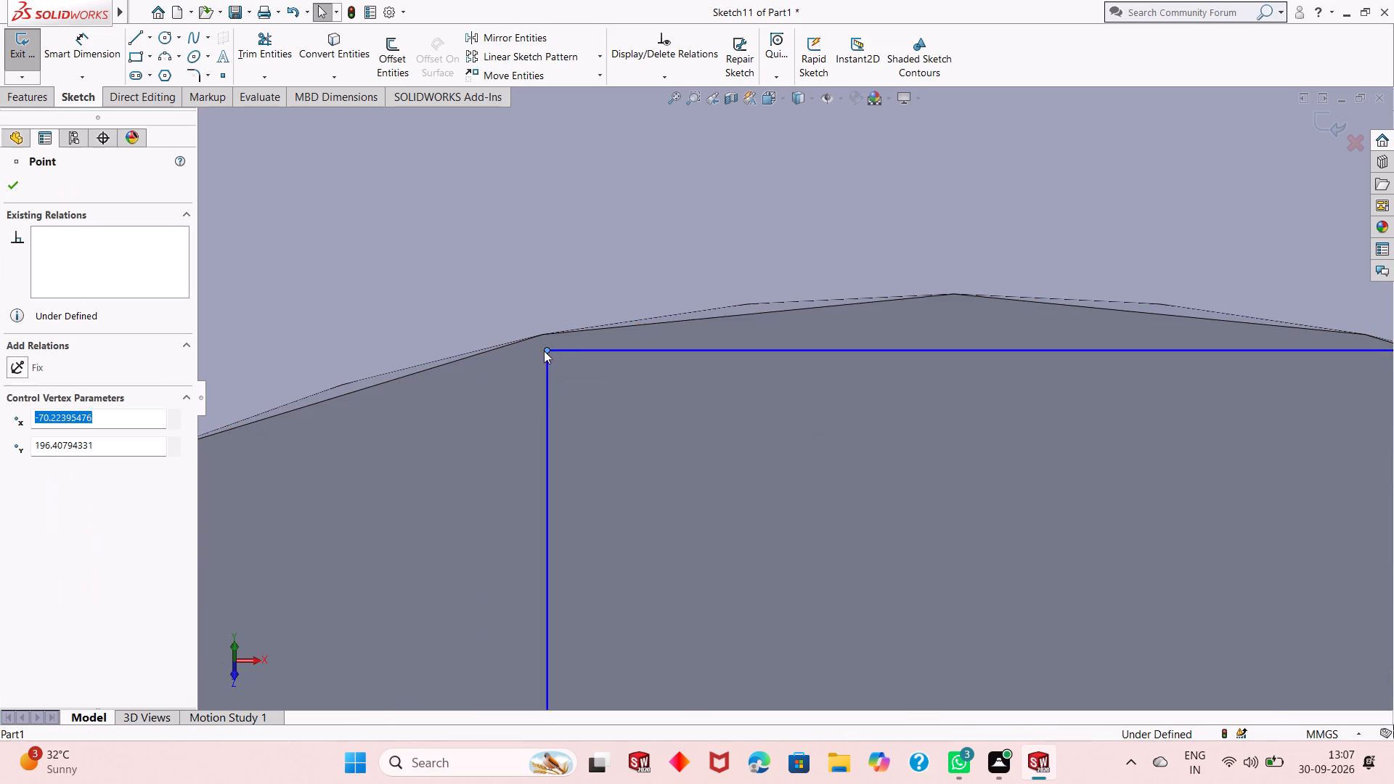
pyautogui.keyDown('ctrl'); pyautogui.click(551, 334); pyautogui.keyUp('ctrl')
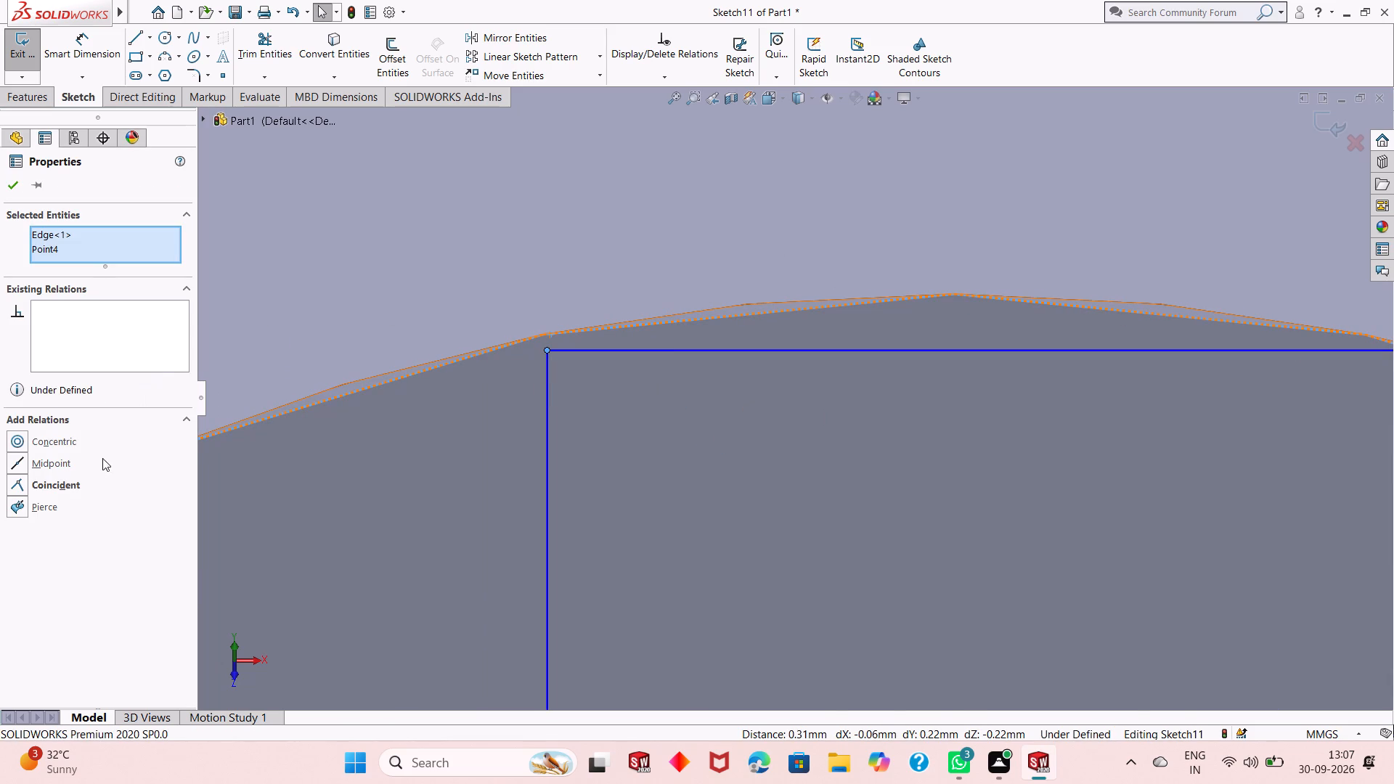
pyautogui.click(46, 483)
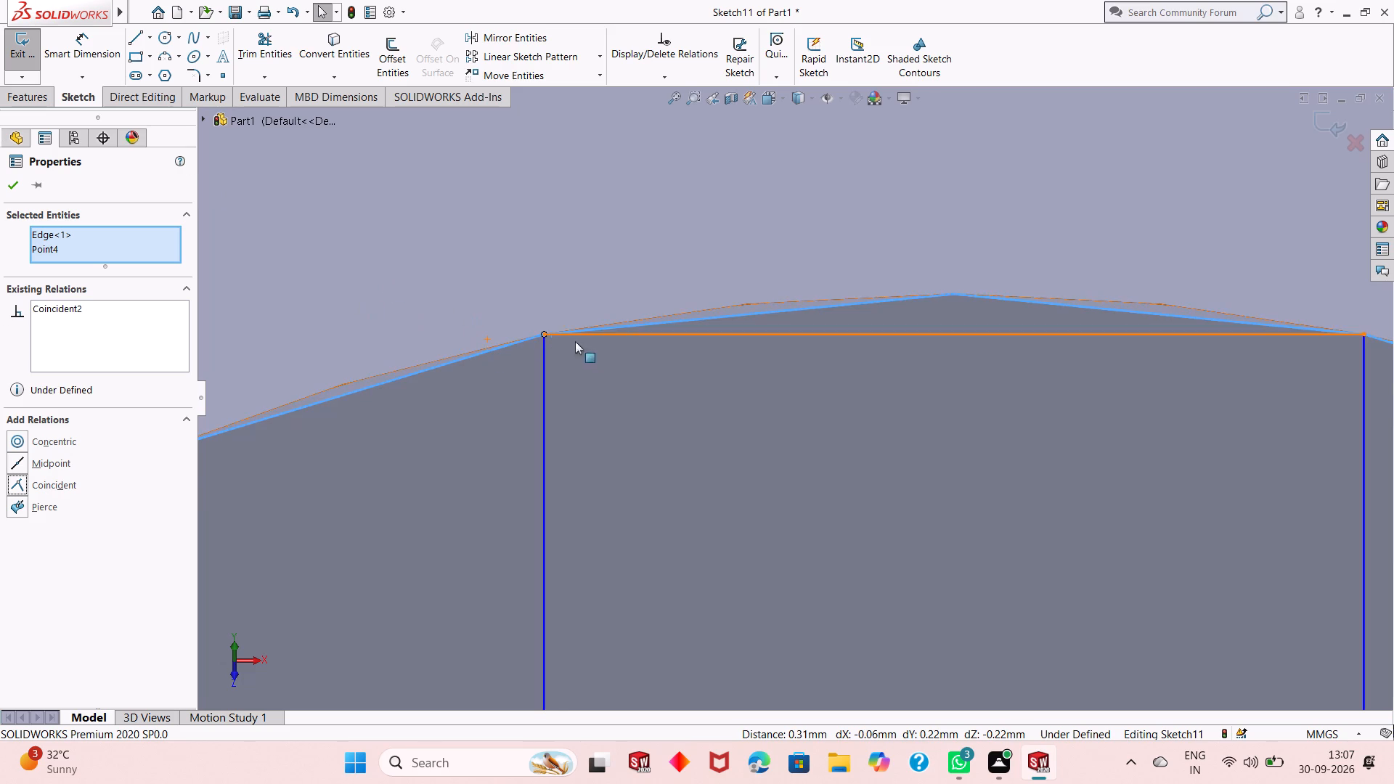
pyautogui.scroll(12, 629, 367)
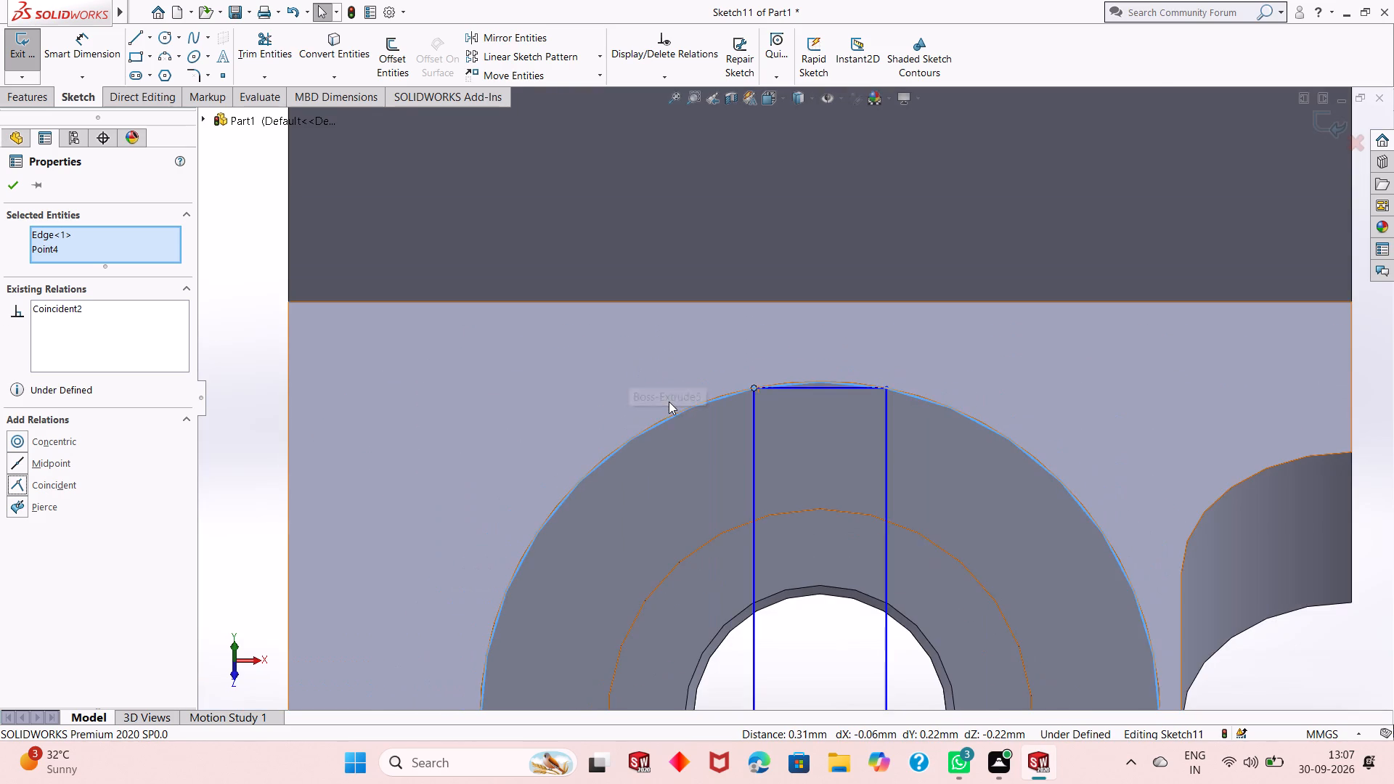
pyautogui.scroll(1, 669, 401)
pyautogui.scroll(4, 733, 385)
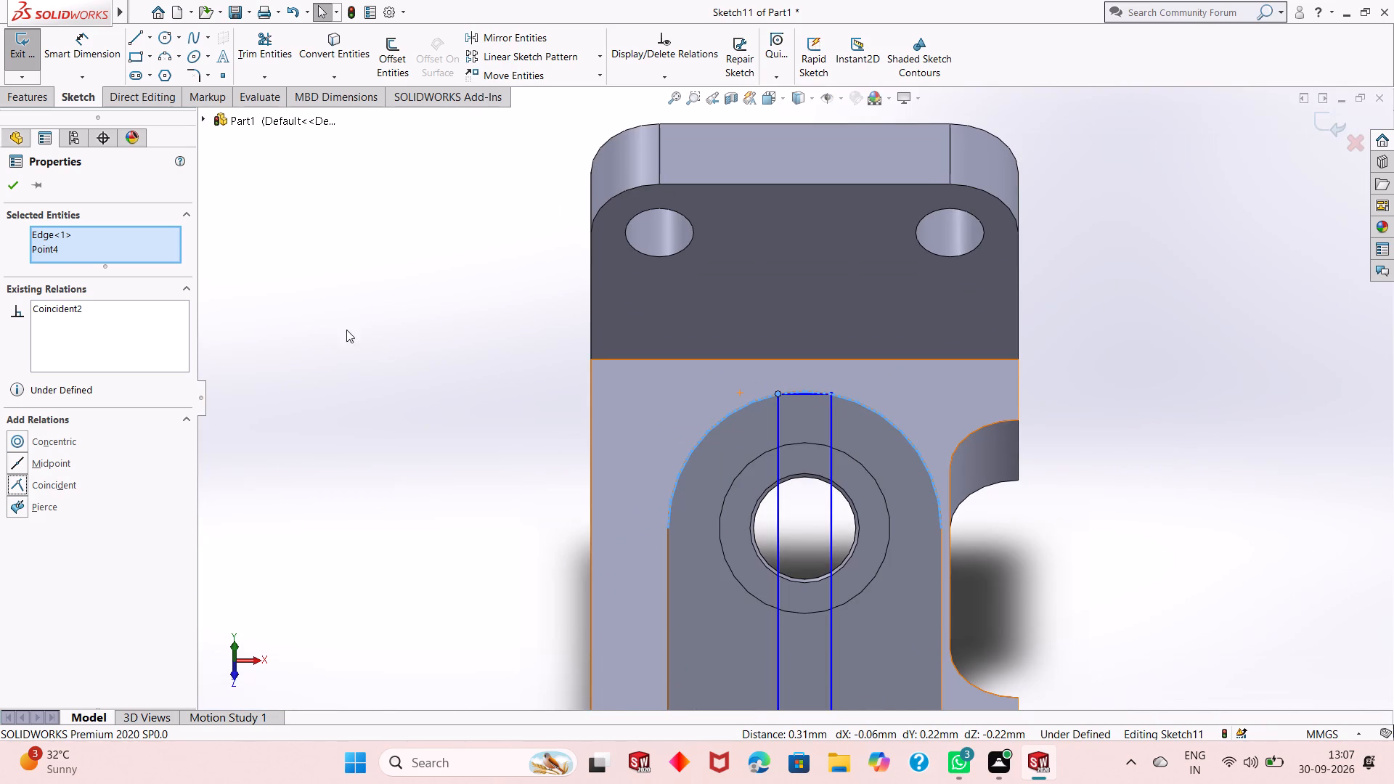
pyautogui.click(7, 188)
# Dimension the rectangle's bottom line, setting its width to 15 mm.
pyautogui.scroll(-2, 803, 413)
pyautogui.scroll(3, 803, 412)
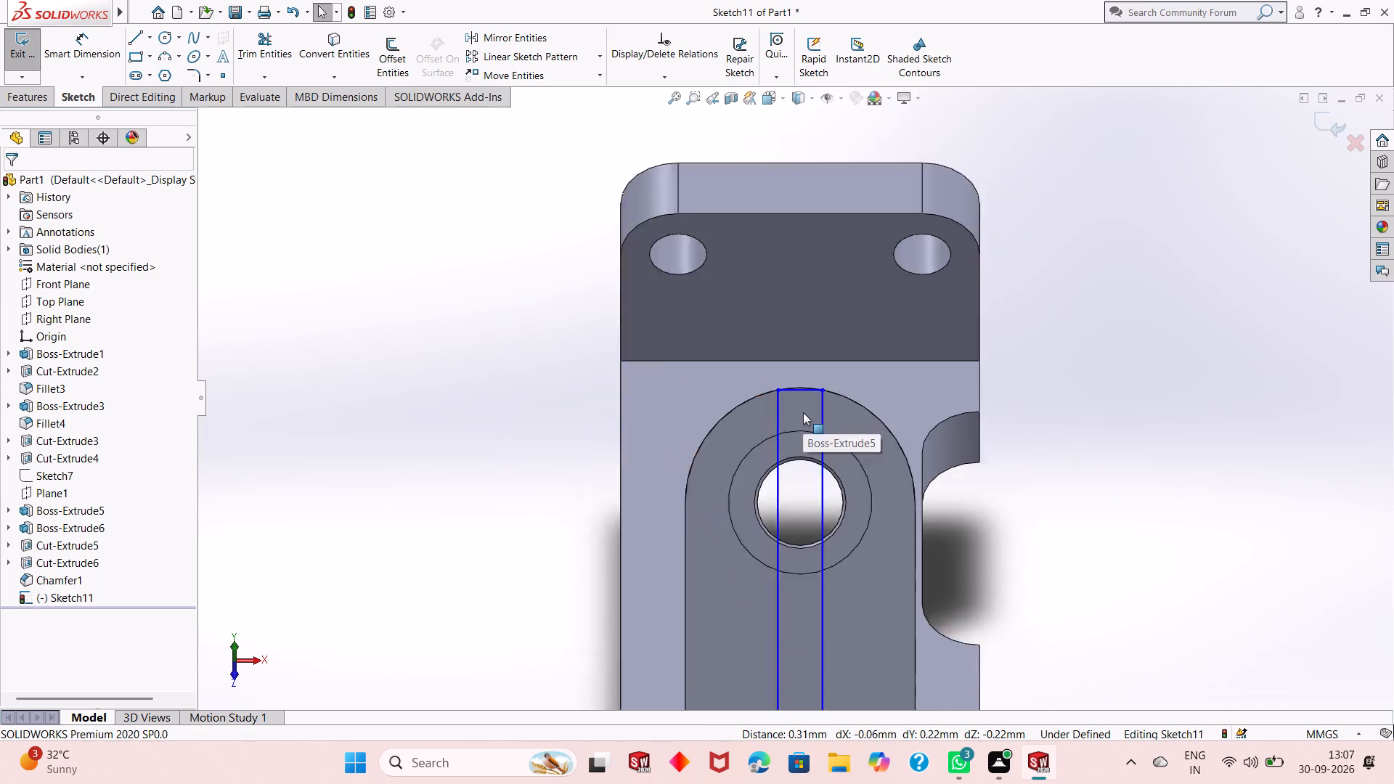
pyautogui.scroll(5, 803, 412)
pyautogui.scroll(-3, 823, 541)
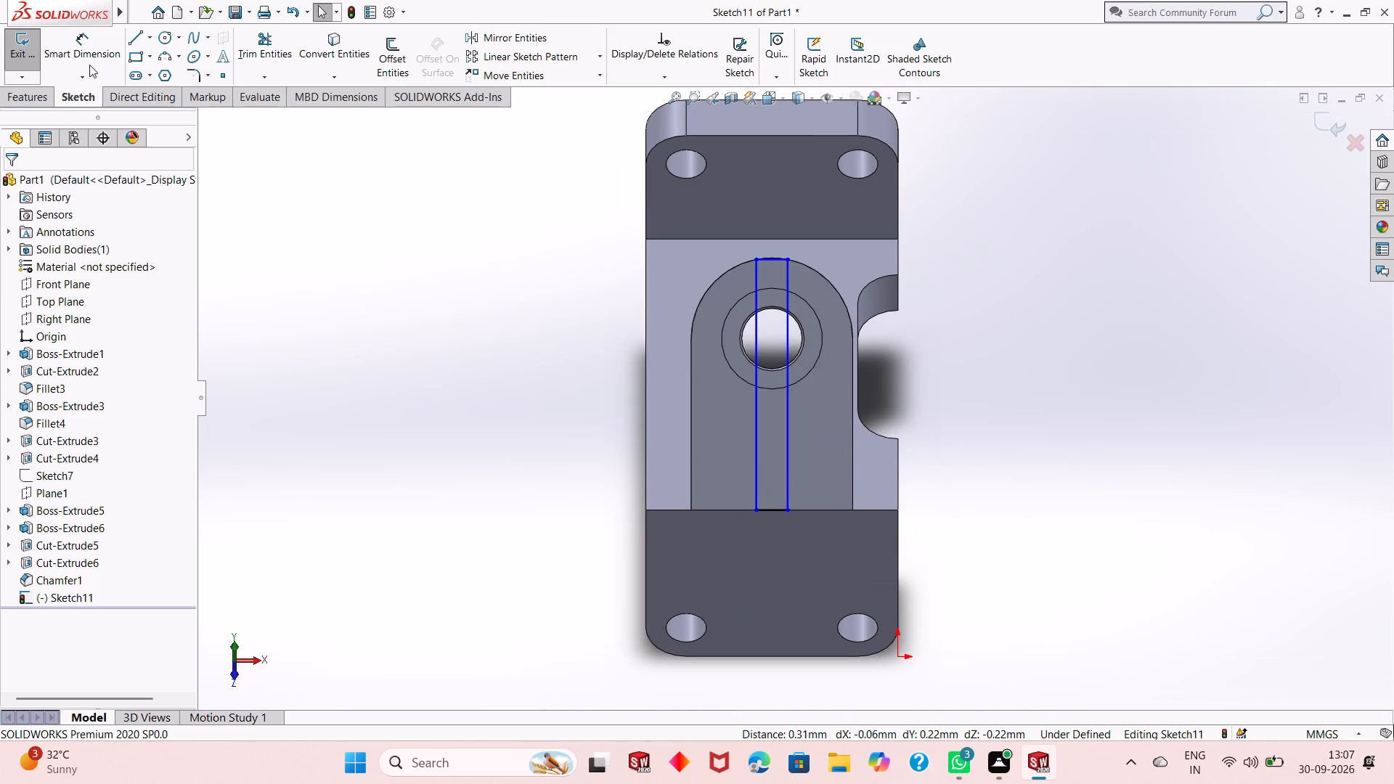
pyautogui.click(96, 60)
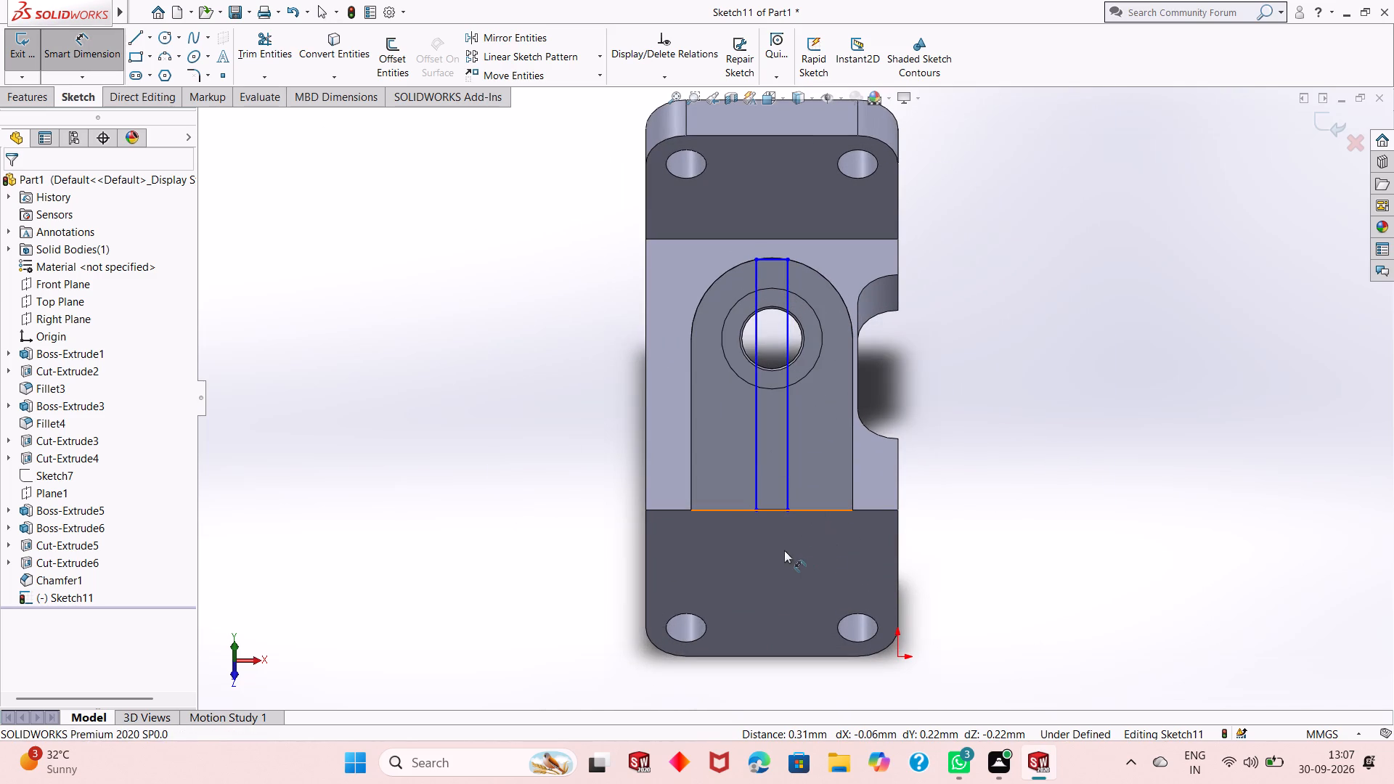
pyautogui.click(775, 514)
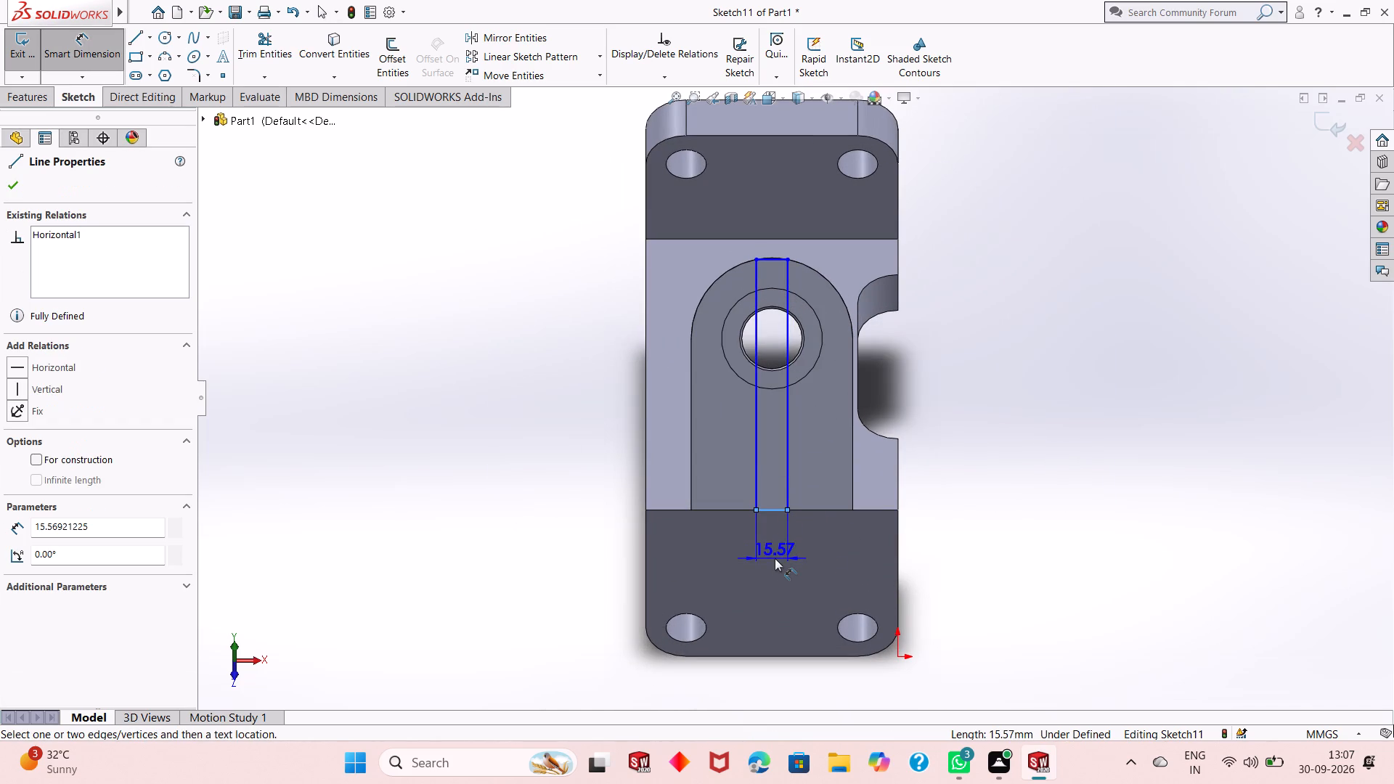
pyautogui.click(775, 558)
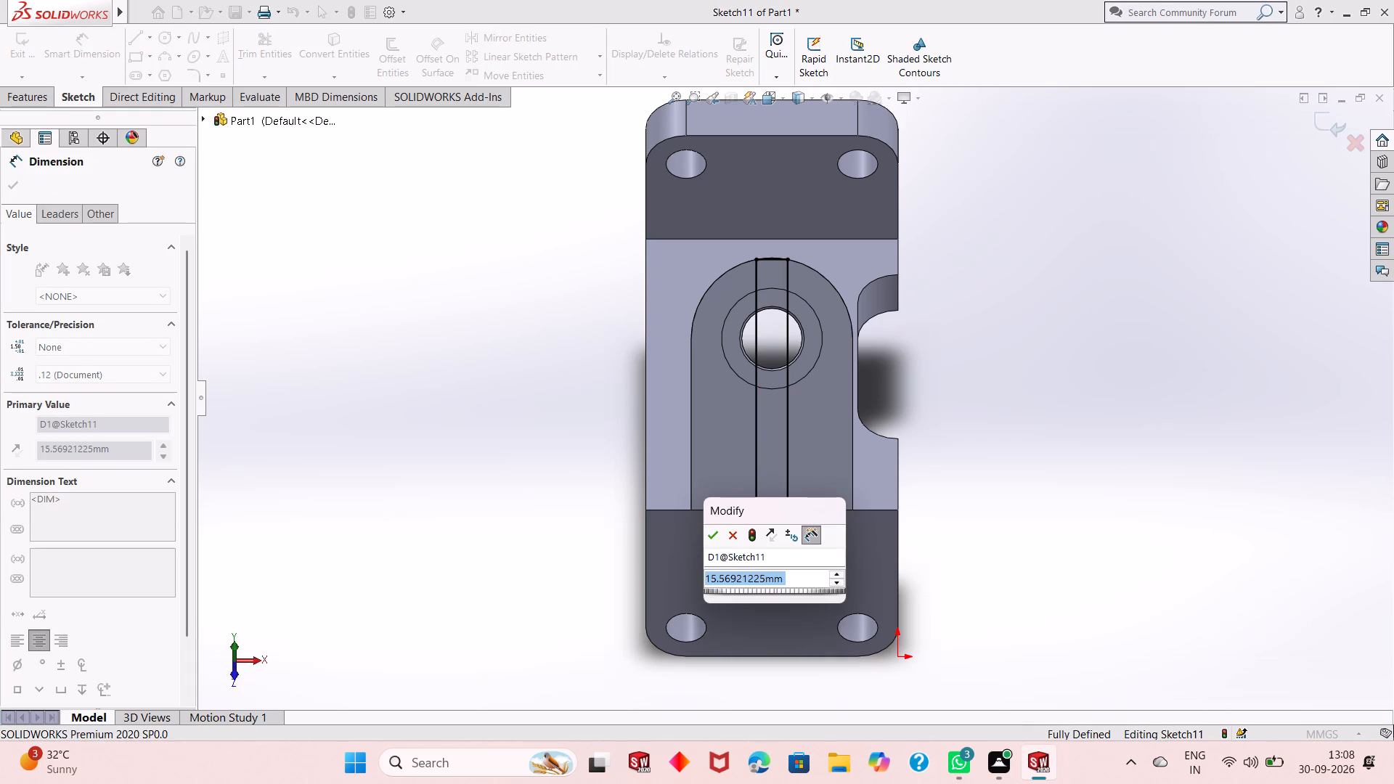
pyautogui.write('15')
pyautogui.press('Return')
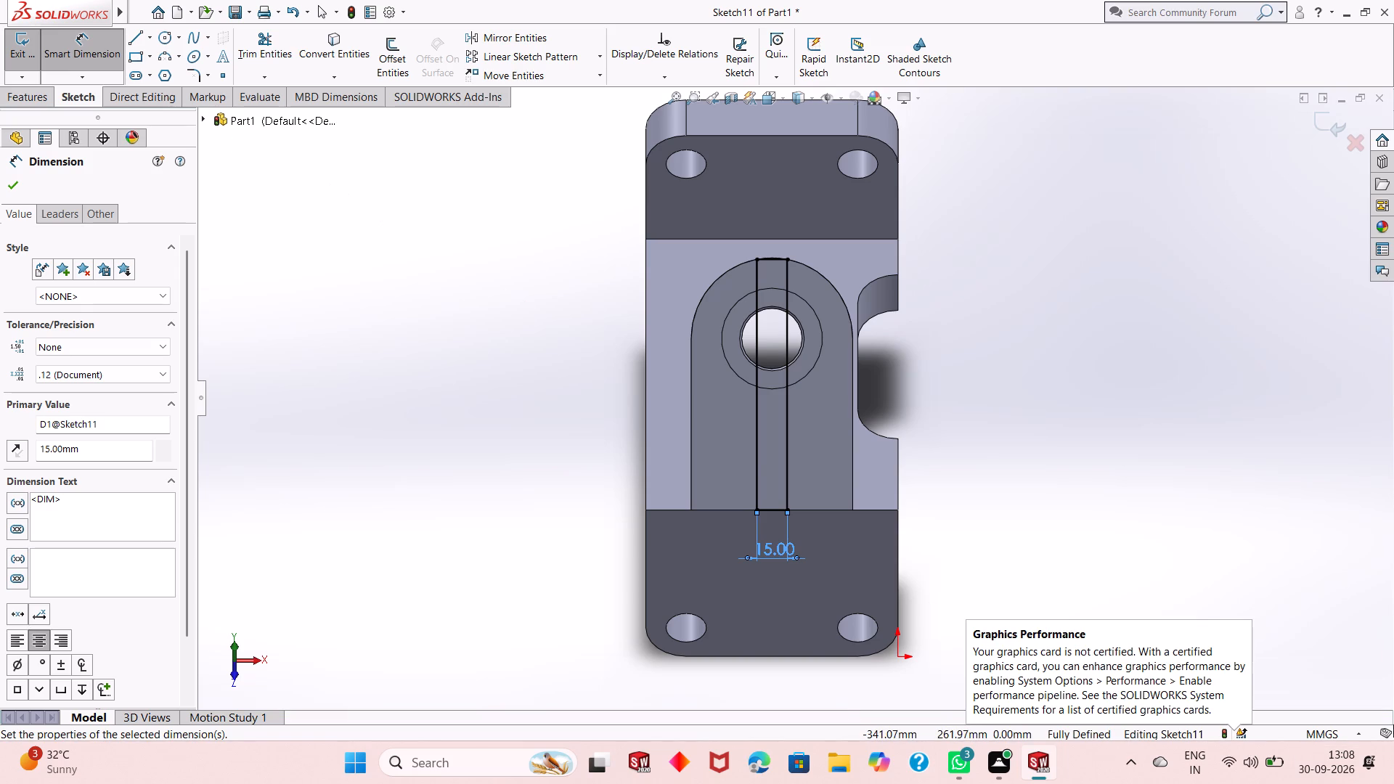
pyautogui.click(17, 187)
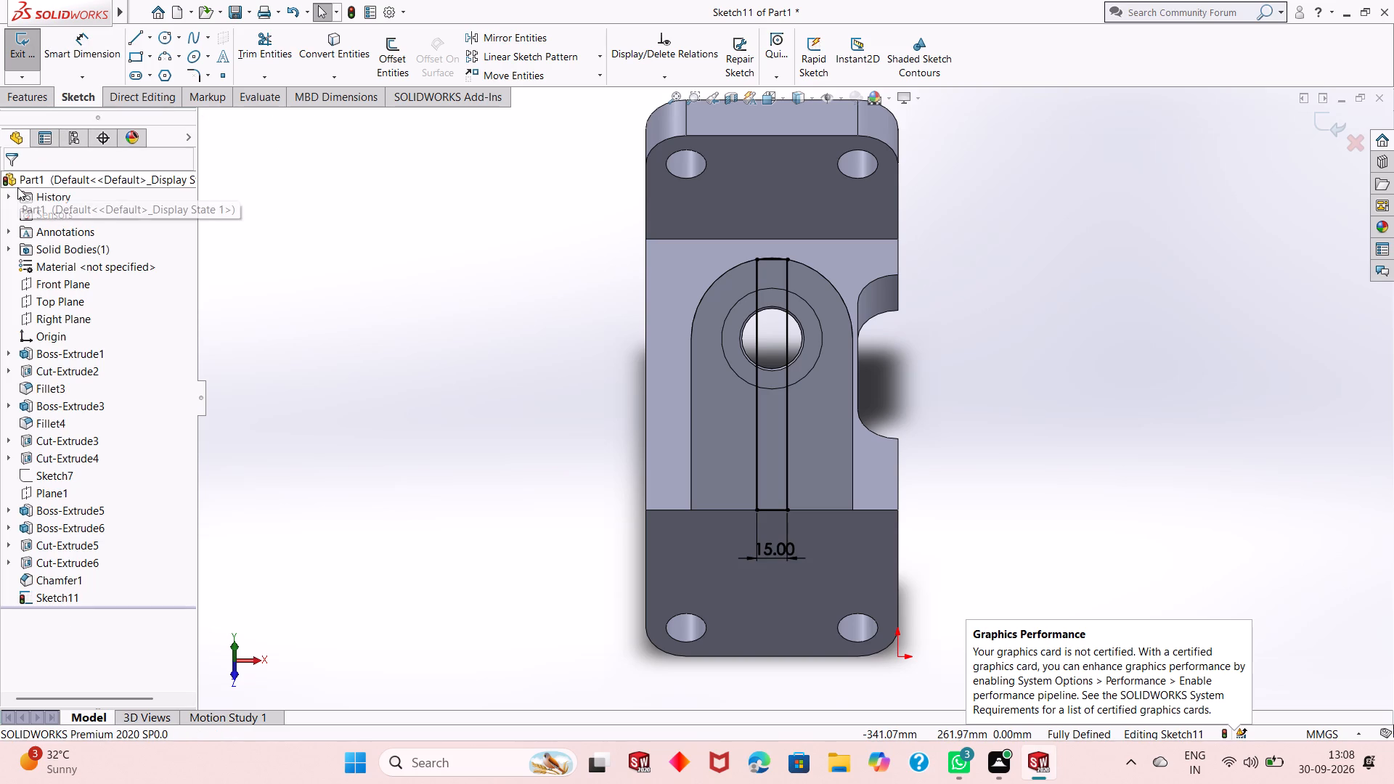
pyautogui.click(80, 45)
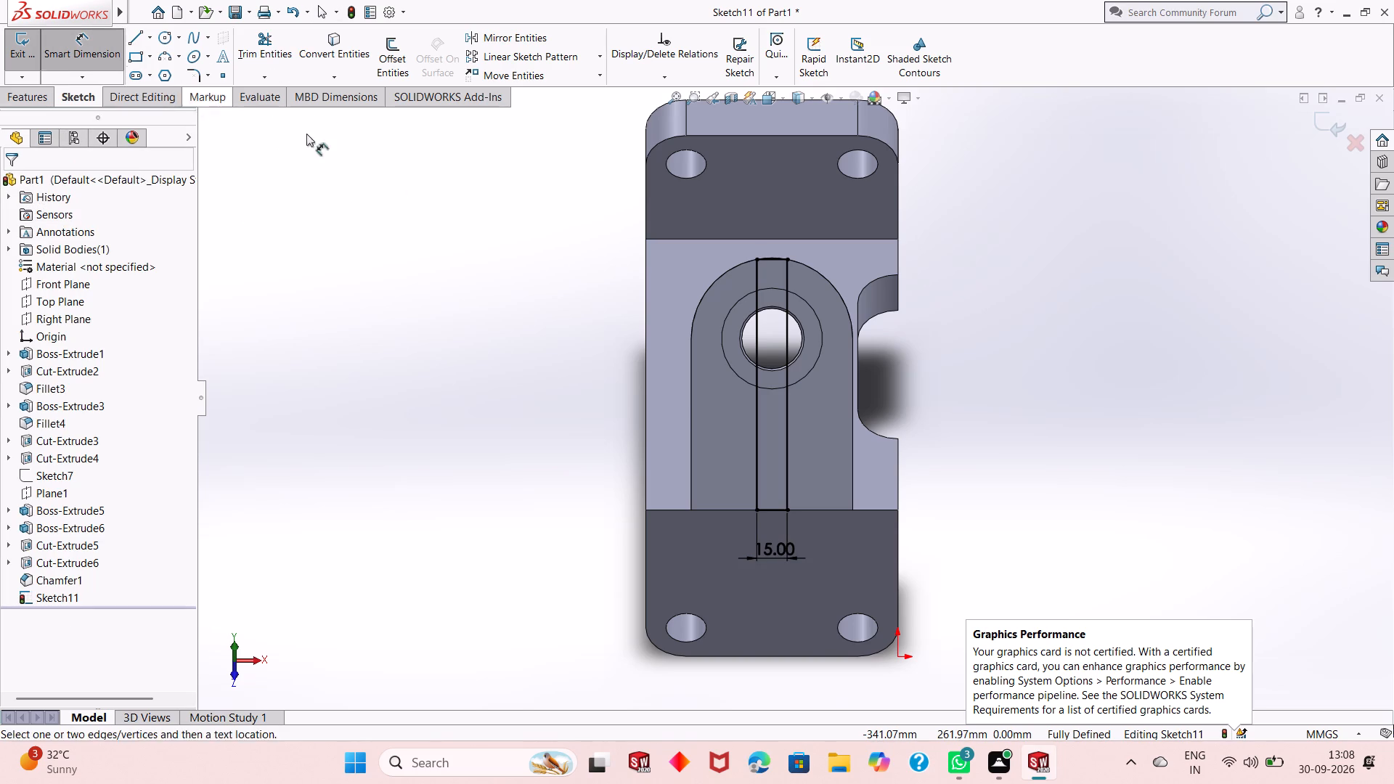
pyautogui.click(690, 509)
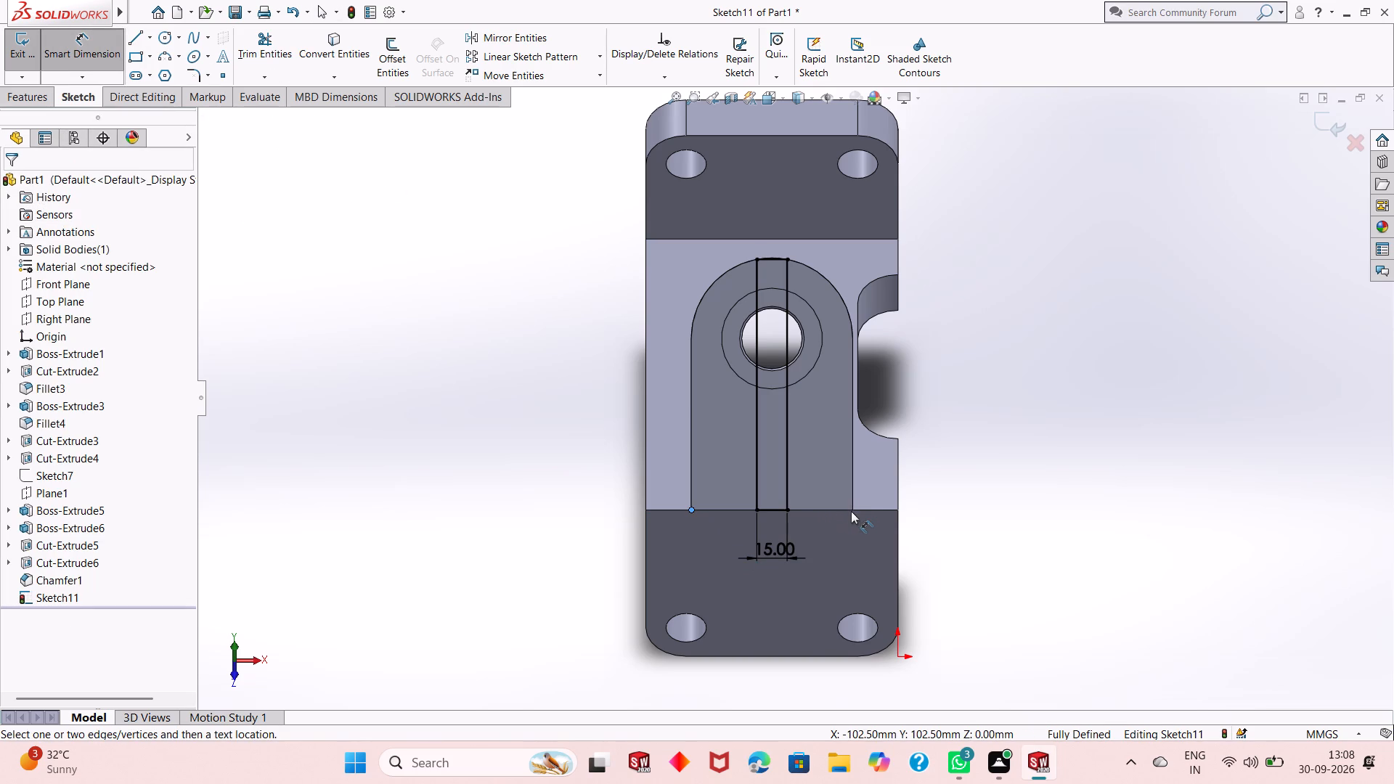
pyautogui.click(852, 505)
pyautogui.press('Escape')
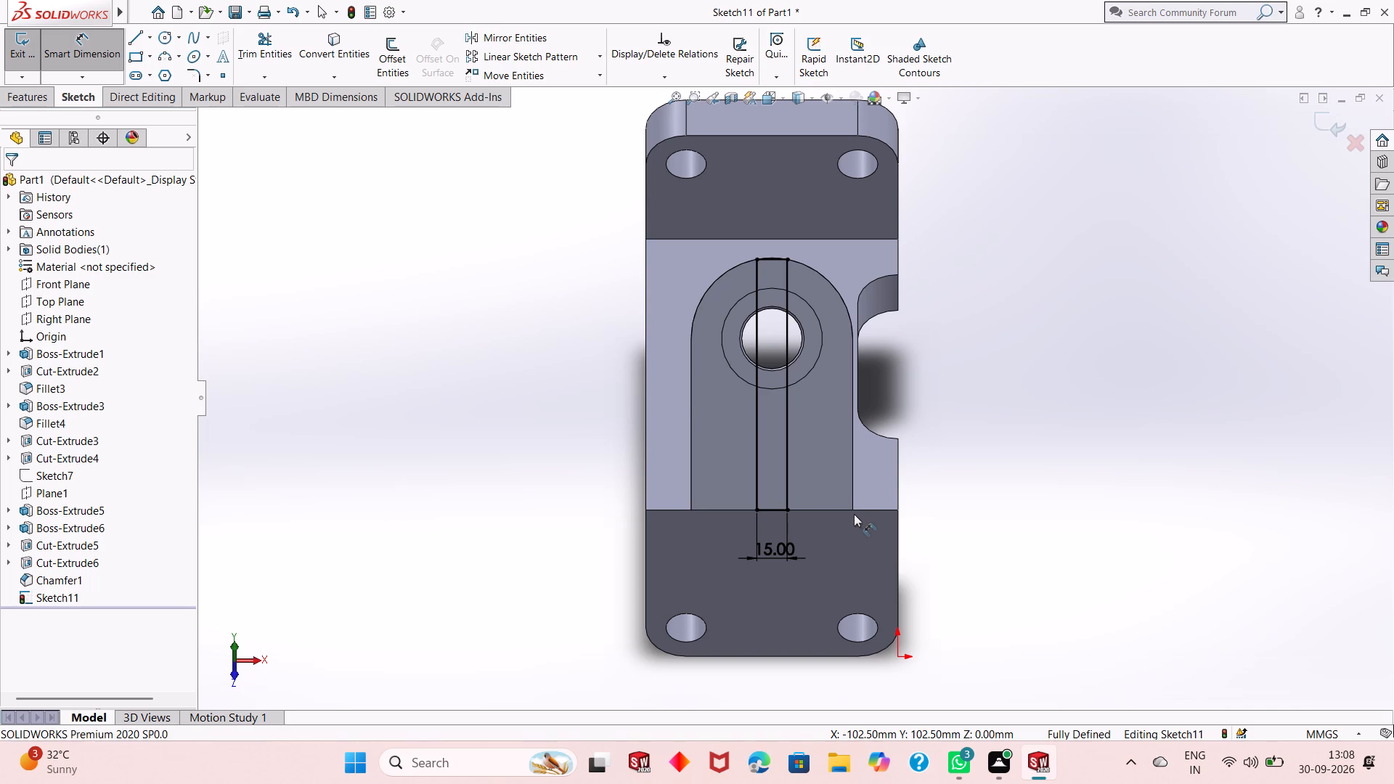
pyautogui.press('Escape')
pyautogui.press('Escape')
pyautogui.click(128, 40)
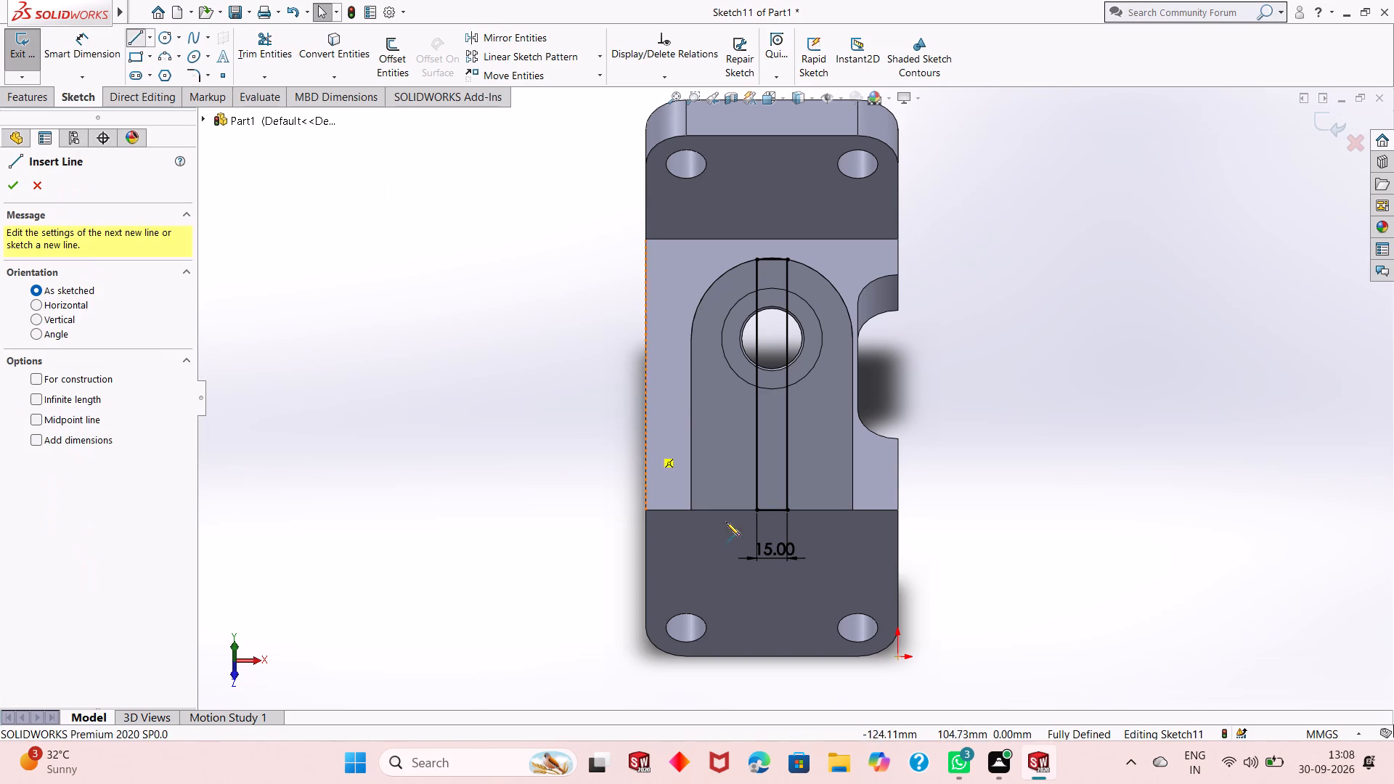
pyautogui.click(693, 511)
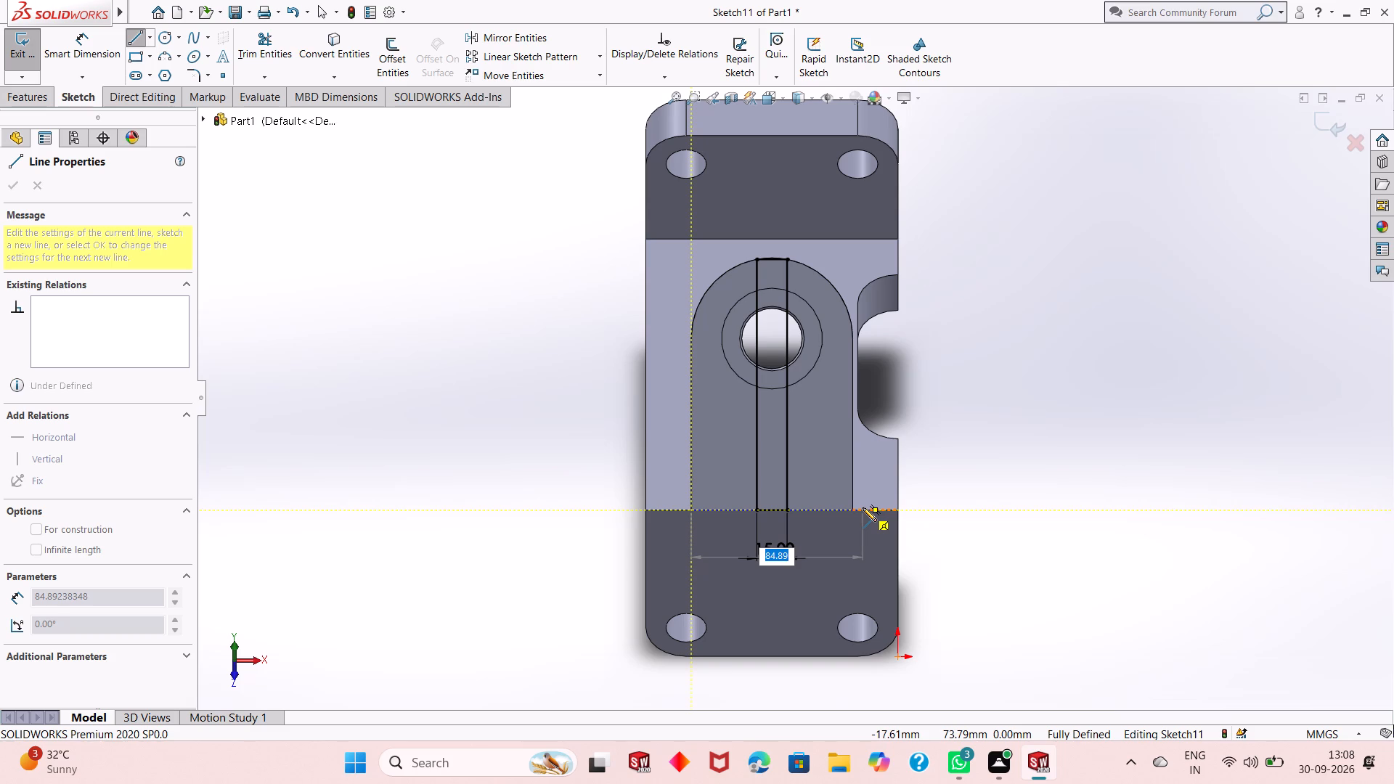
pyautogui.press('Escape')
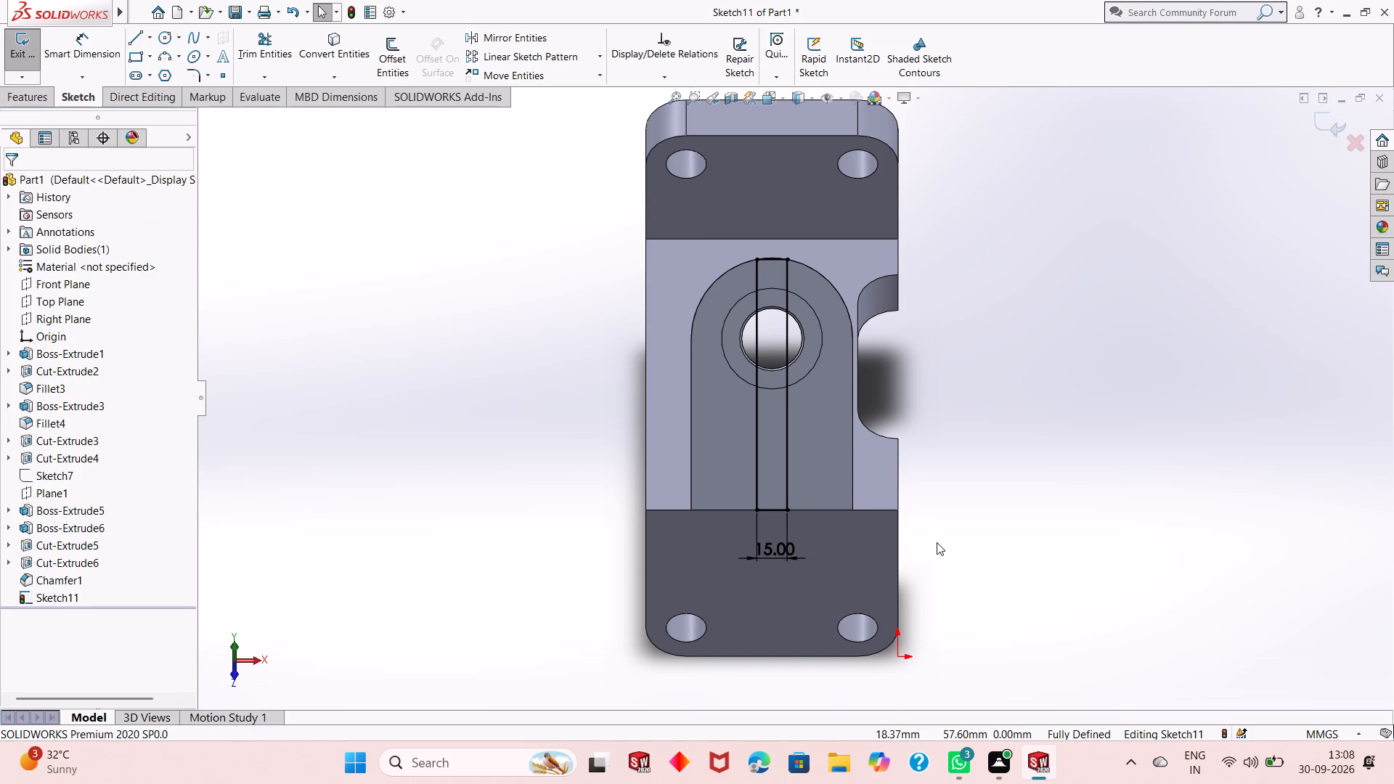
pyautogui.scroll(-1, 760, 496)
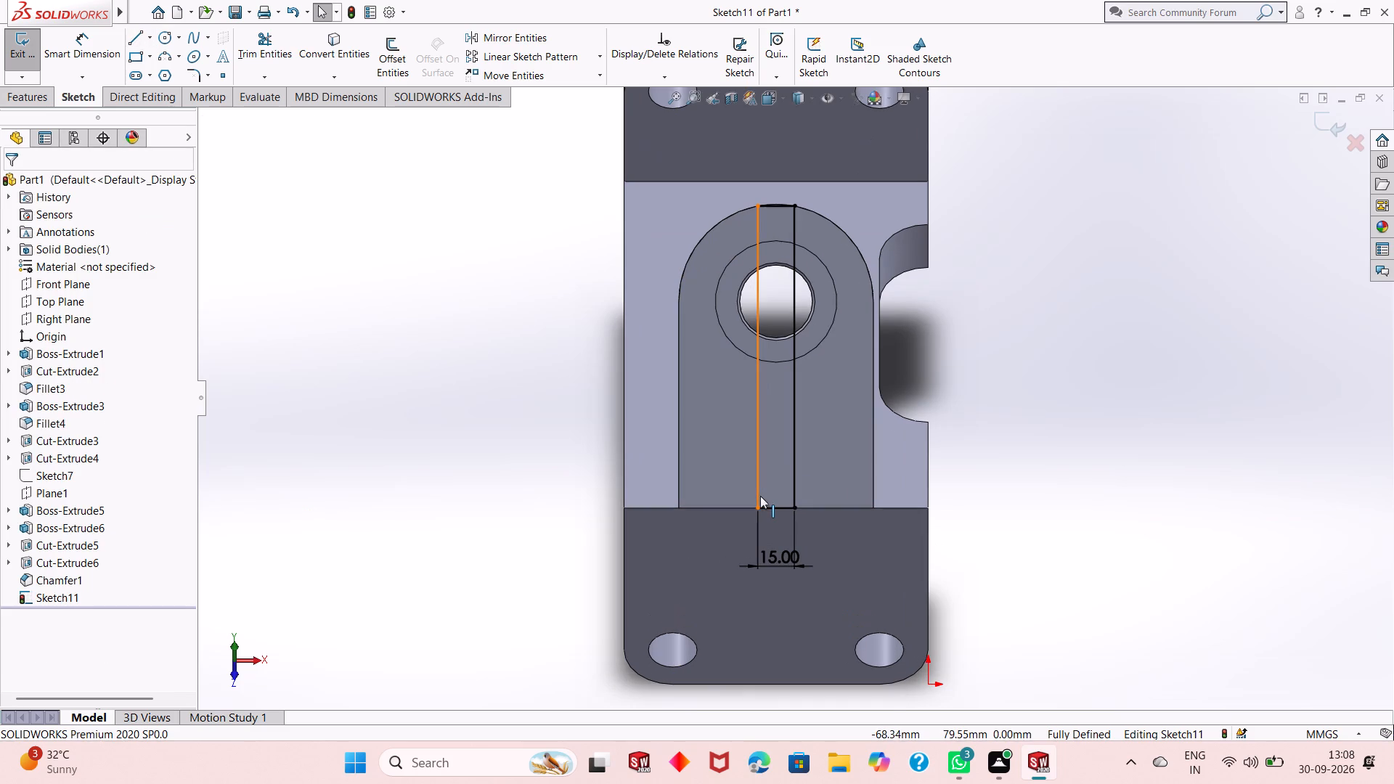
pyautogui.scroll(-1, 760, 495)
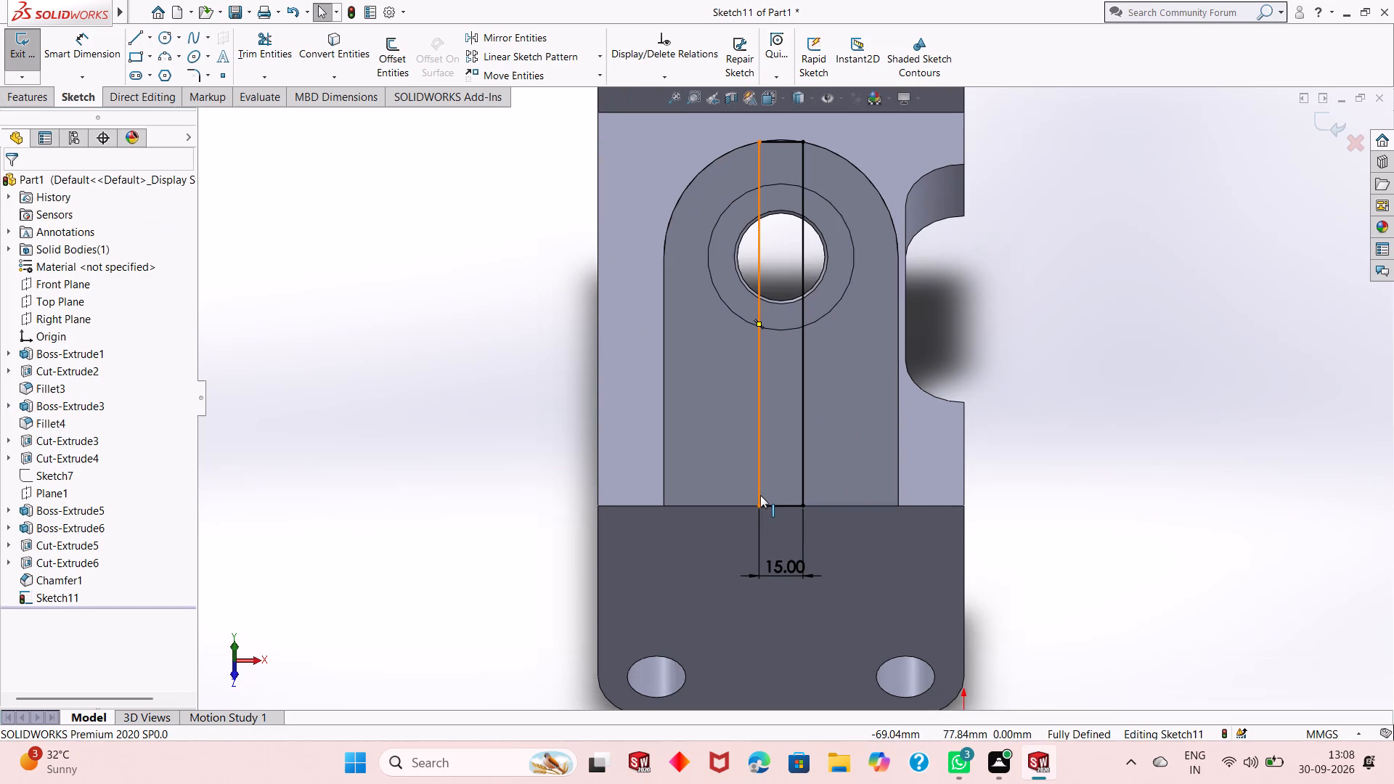
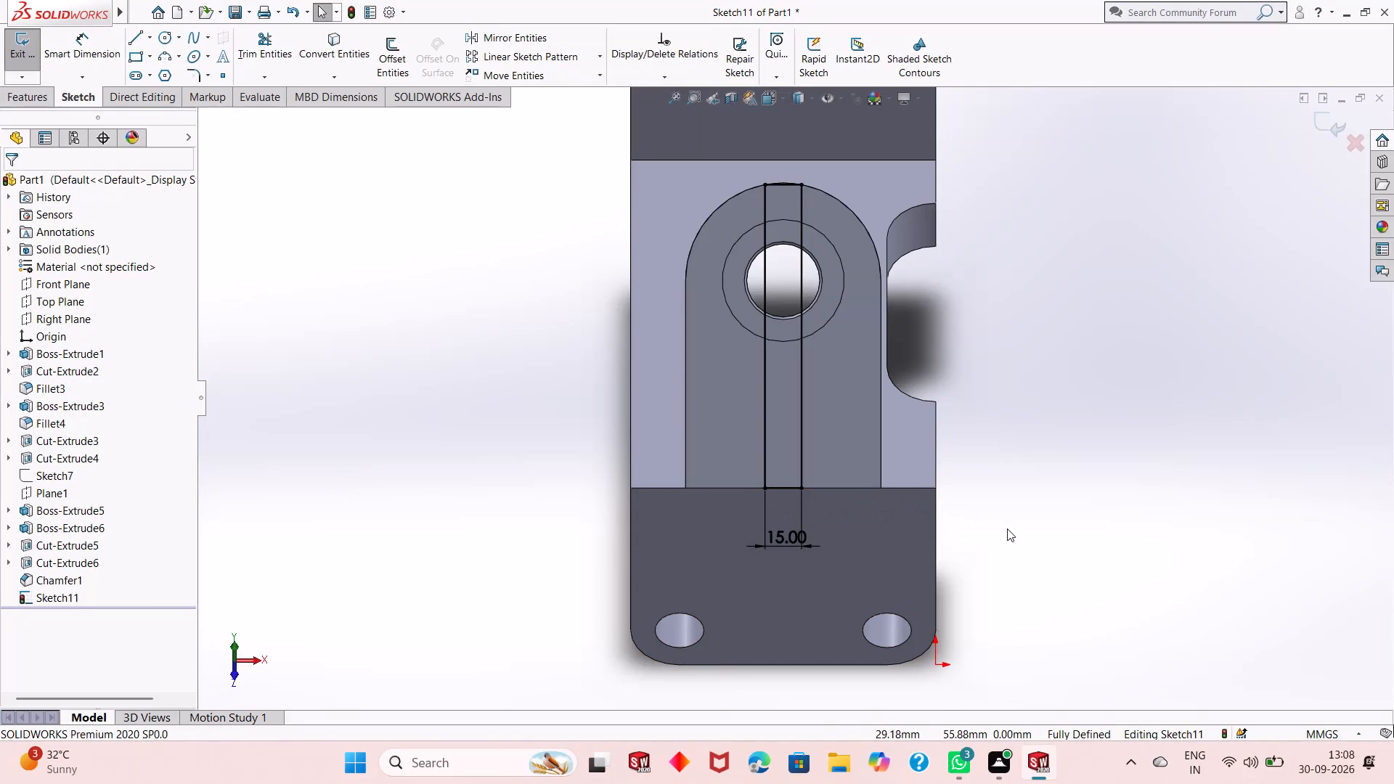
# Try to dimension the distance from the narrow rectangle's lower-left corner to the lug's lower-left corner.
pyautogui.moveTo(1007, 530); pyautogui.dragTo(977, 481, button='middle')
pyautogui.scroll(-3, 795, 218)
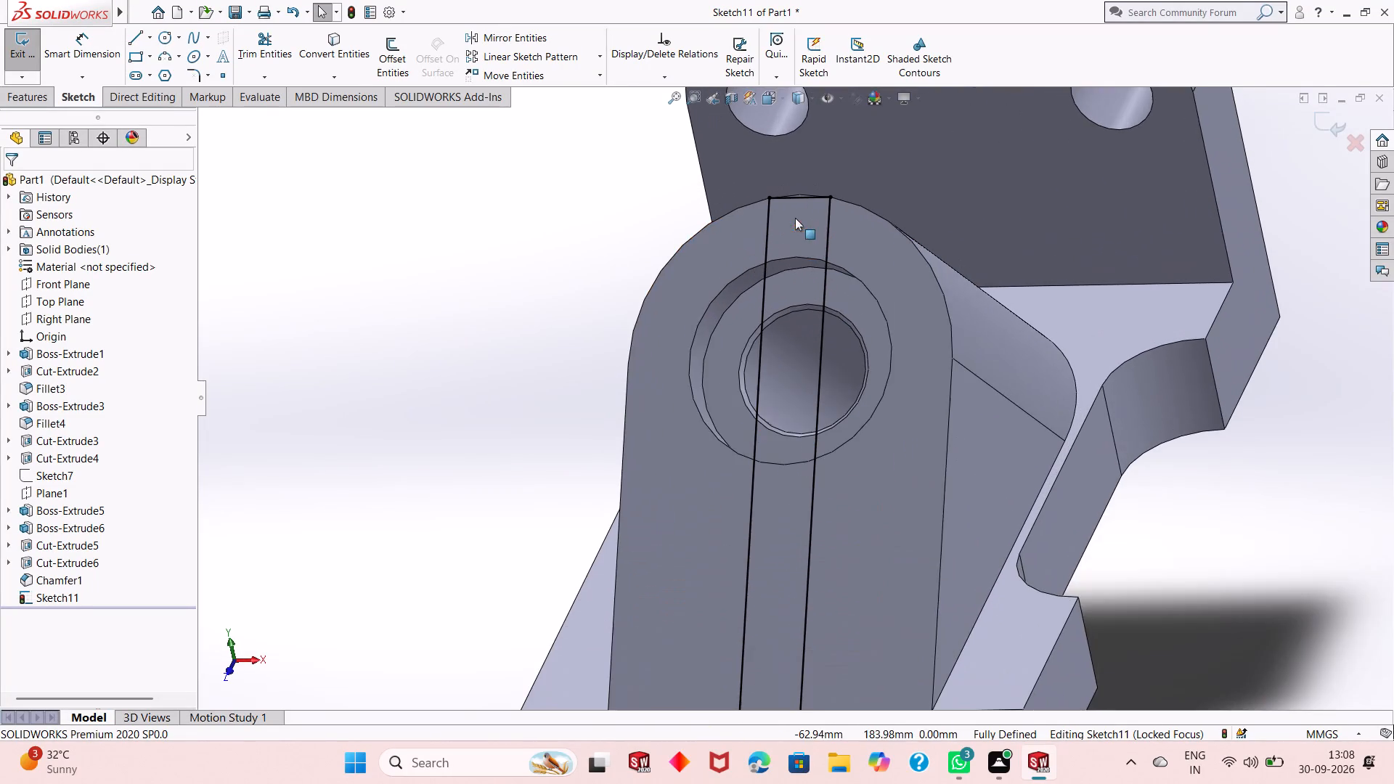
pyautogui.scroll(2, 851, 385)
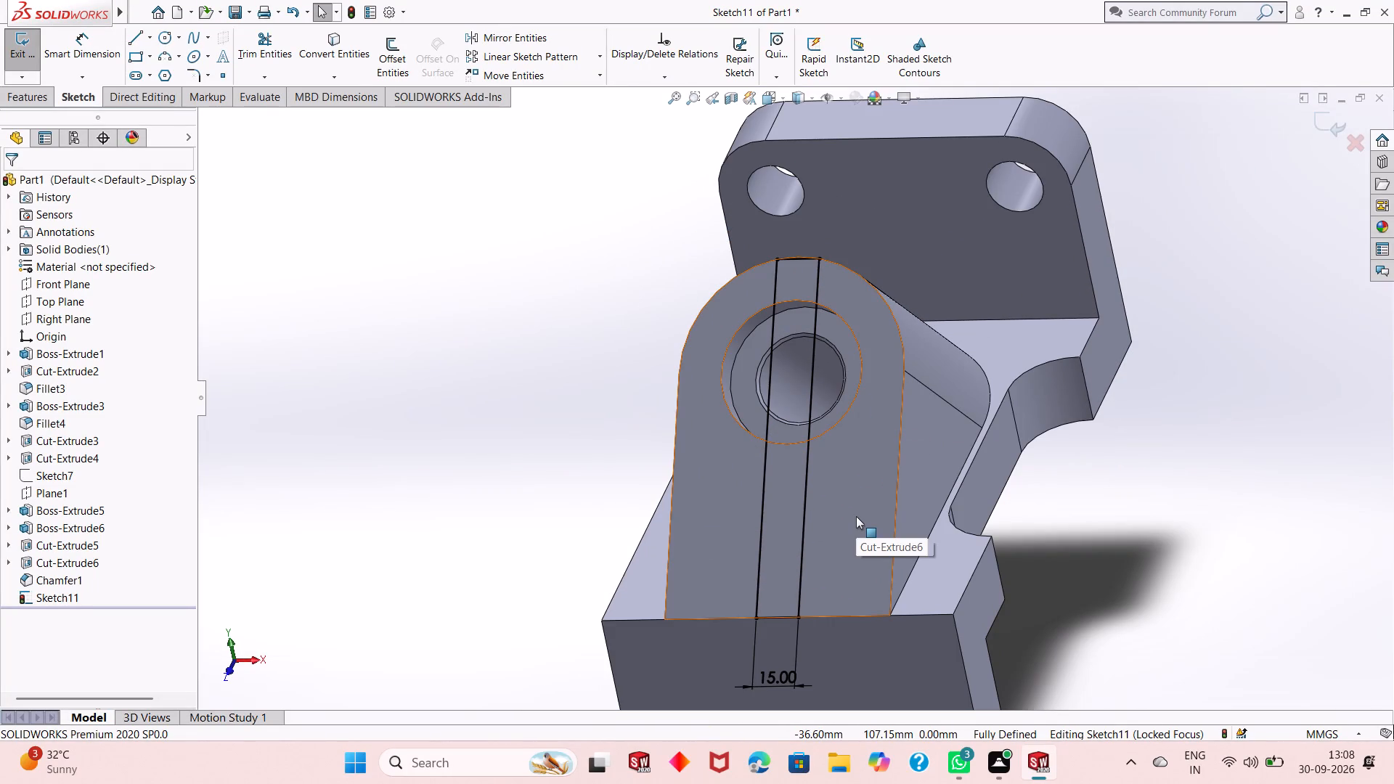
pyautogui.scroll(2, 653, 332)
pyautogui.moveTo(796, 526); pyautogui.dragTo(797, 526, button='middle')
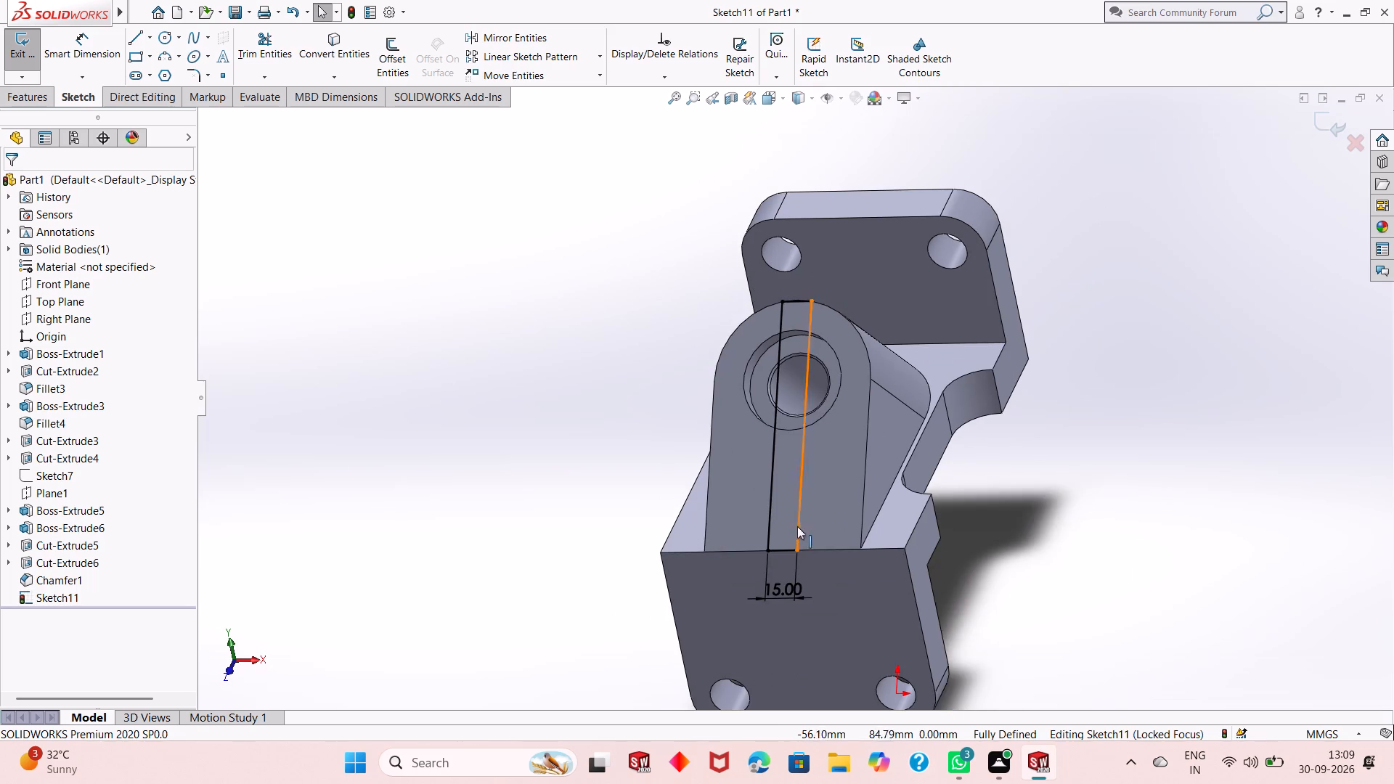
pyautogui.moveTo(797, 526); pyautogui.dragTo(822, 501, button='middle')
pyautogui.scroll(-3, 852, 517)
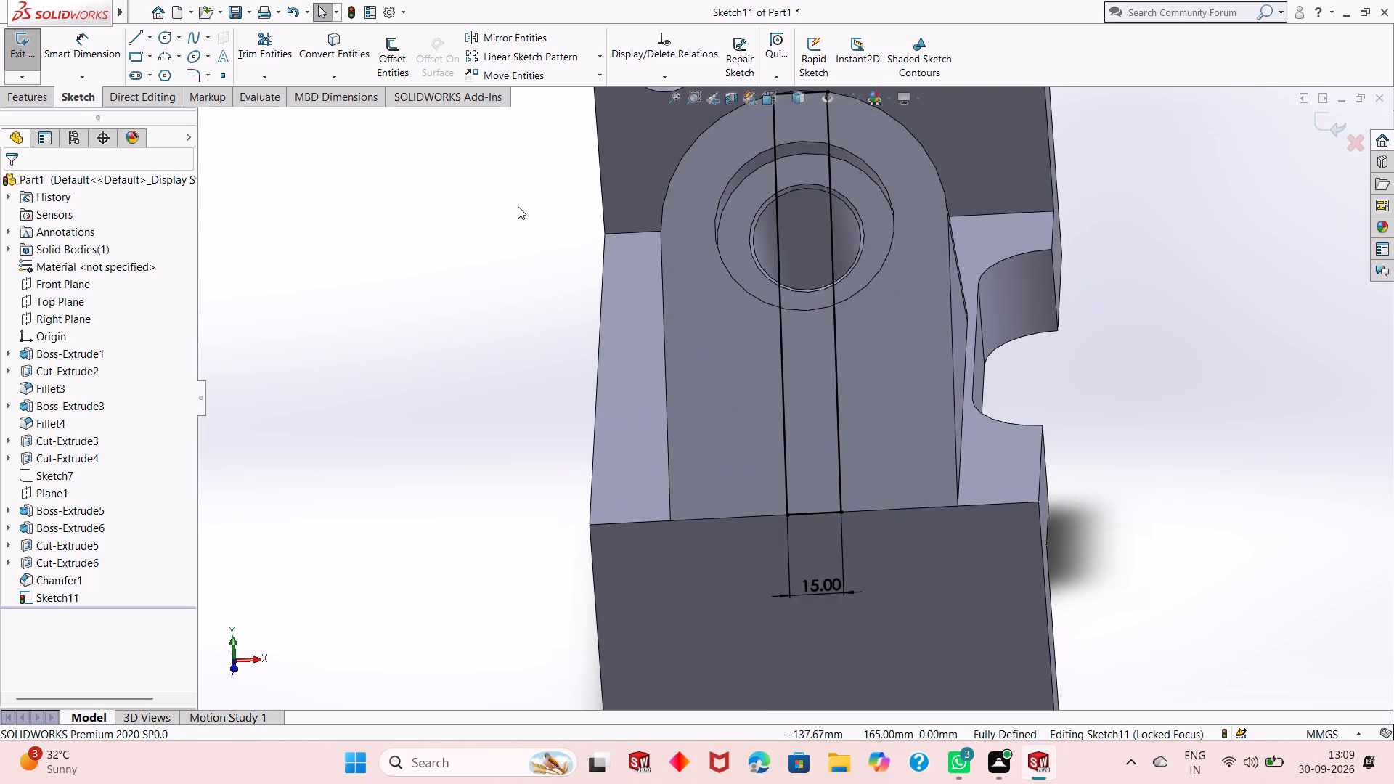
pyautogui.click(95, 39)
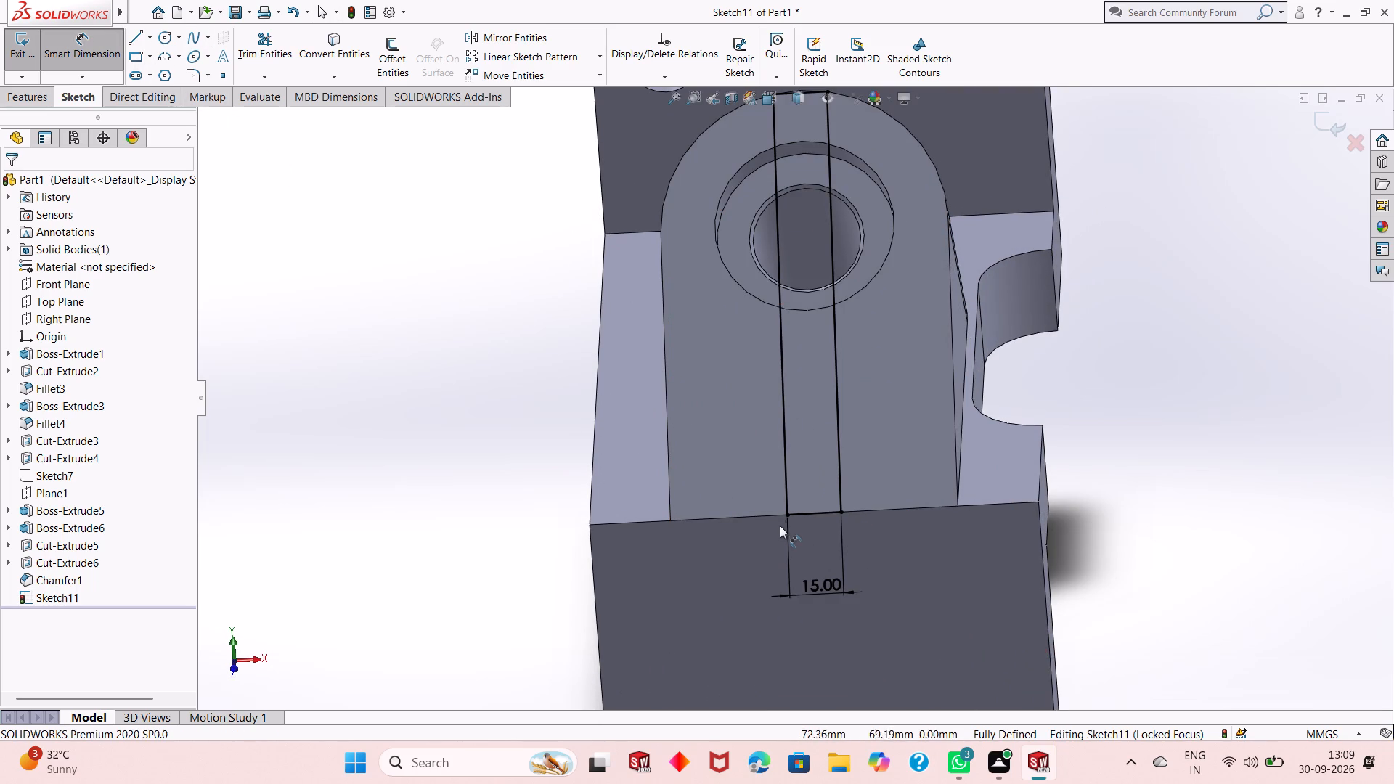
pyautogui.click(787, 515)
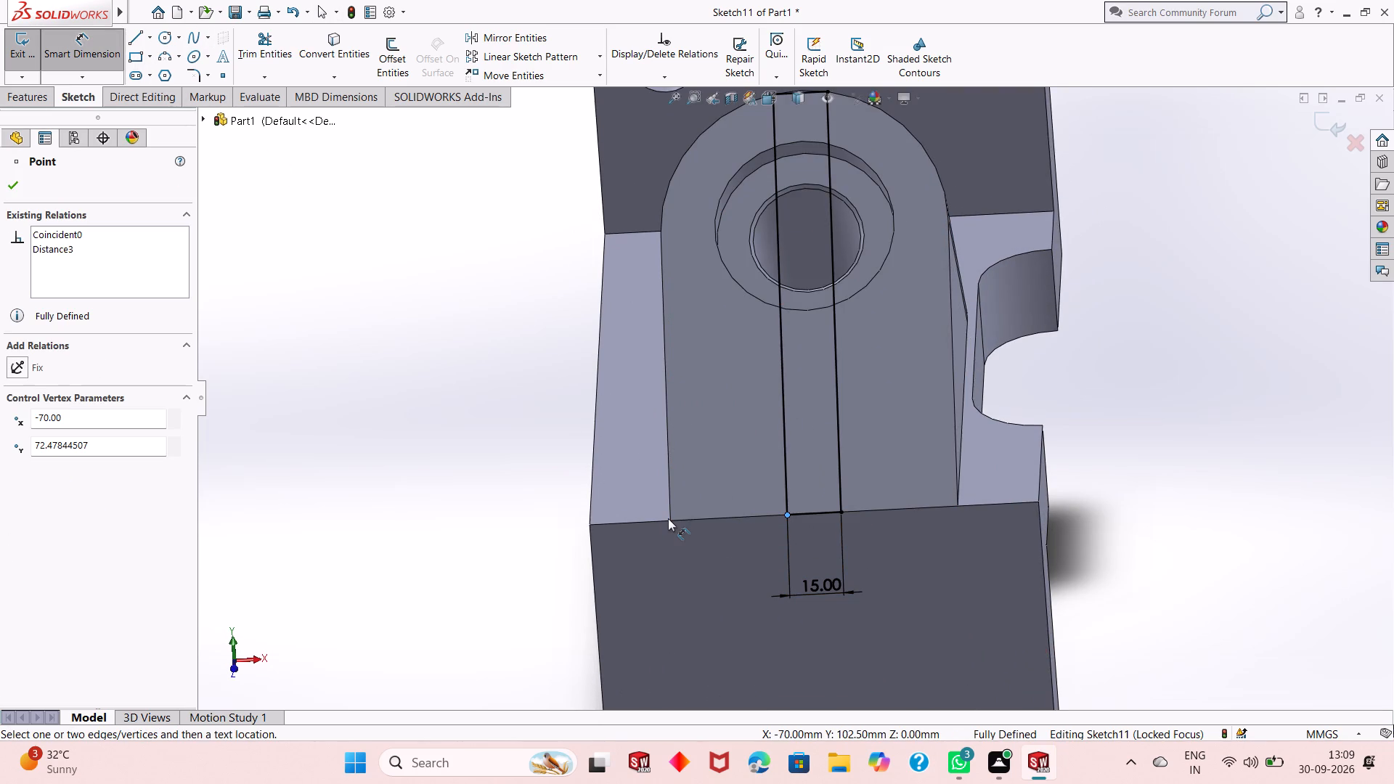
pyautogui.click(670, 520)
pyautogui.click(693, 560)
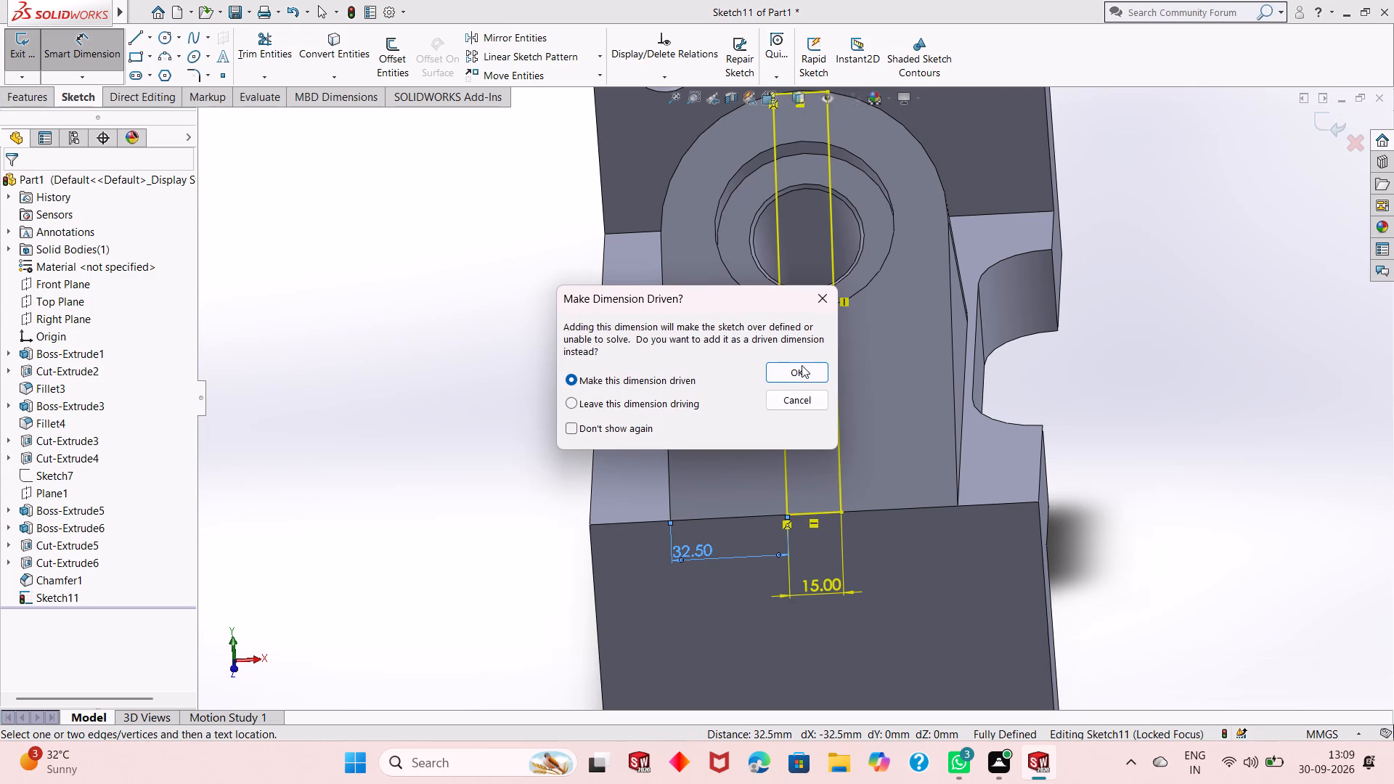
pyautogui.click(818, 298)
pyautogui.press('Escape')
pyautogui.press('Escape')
# Delete the 15 mm width dimension of the narrow rectangle.
pyautogui.rightClick(808, 584)
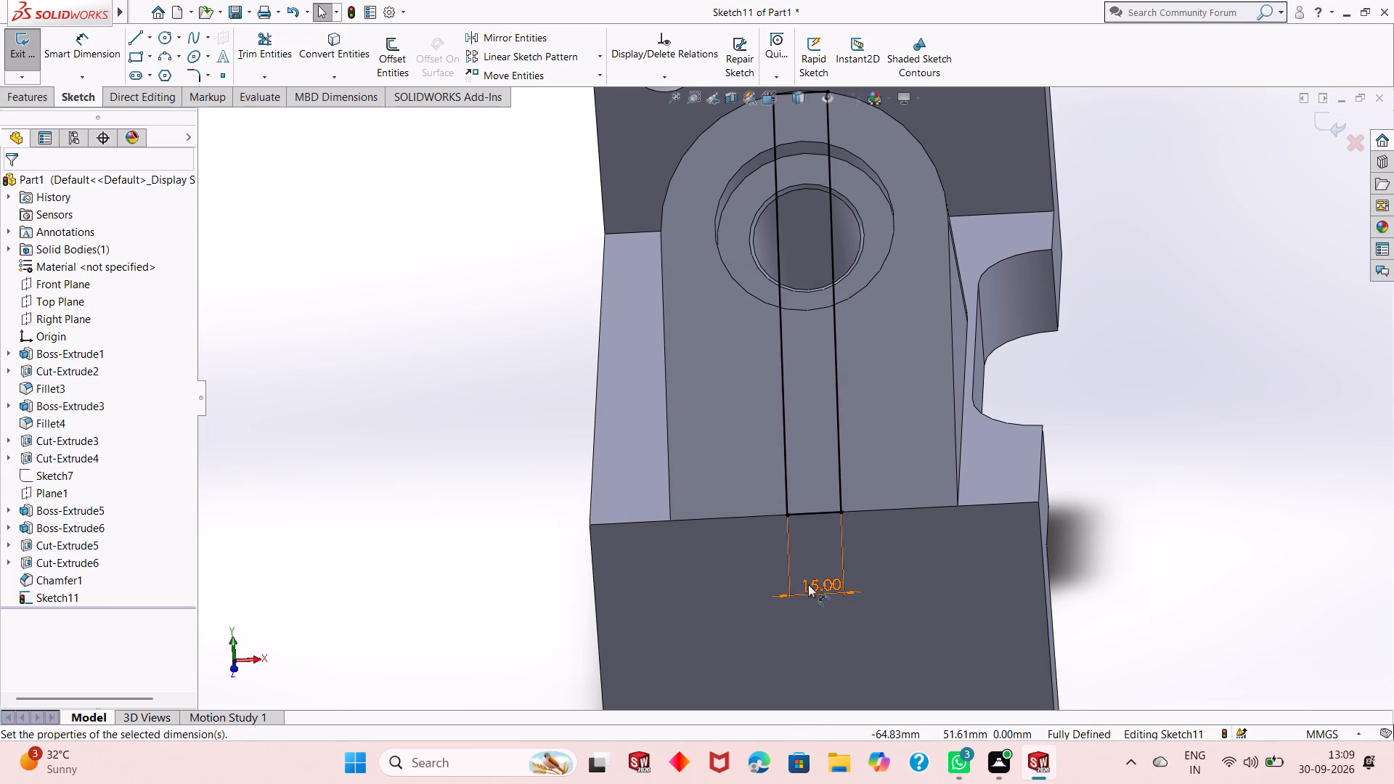
pyautogui.click(895, 571)
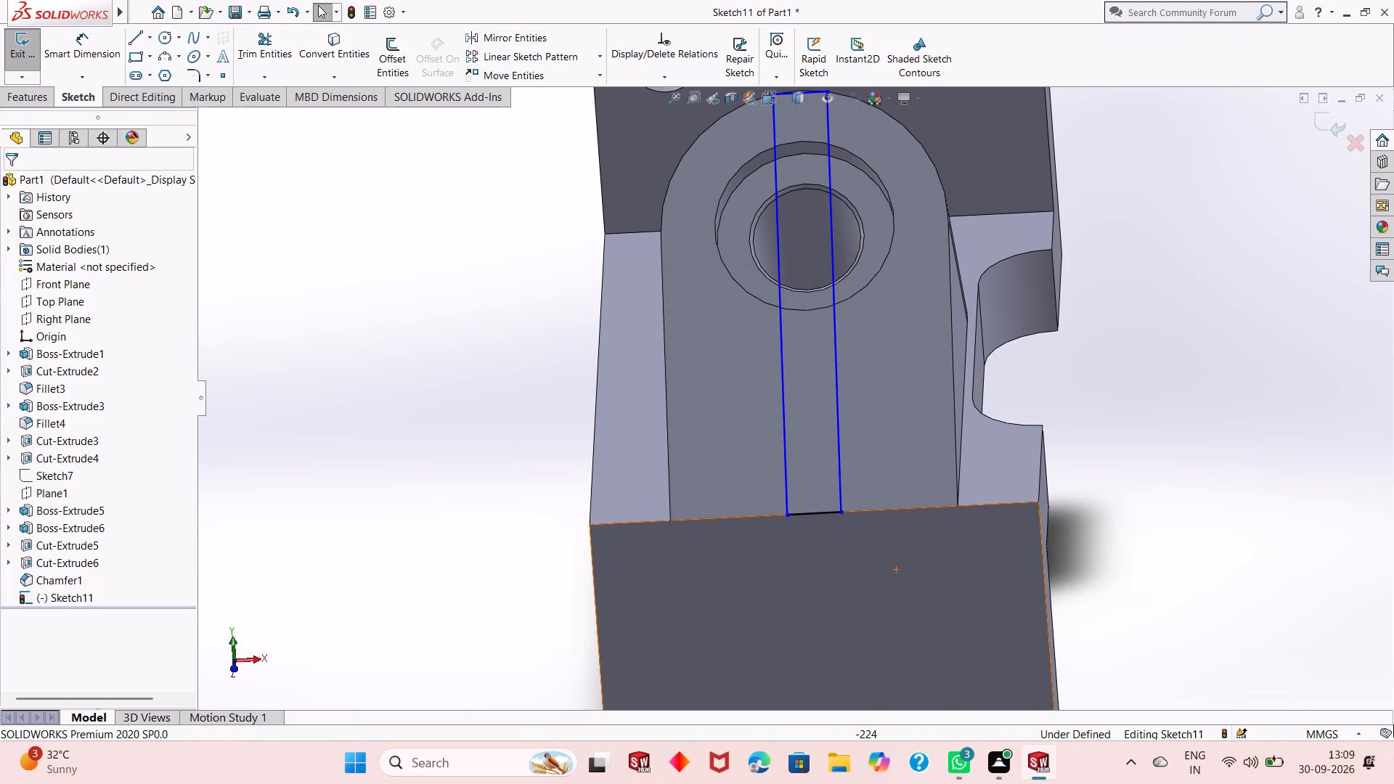
# Dimension the horizontal distance between the lug's lower-left corner and the rectangle's lower-left corner.
pyautogui.click(93, 50)
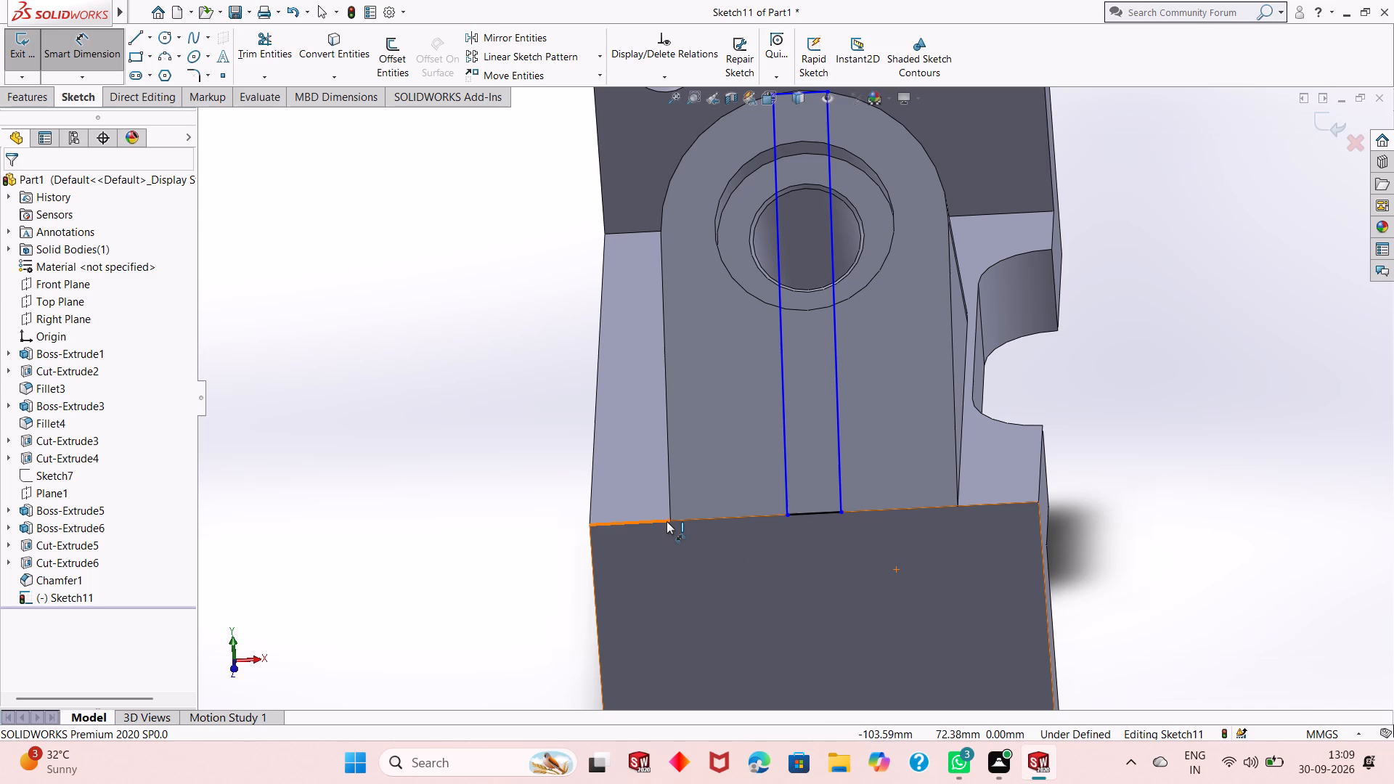
pyautogui.click(672, 521)
pyautogui.click(788, 516)
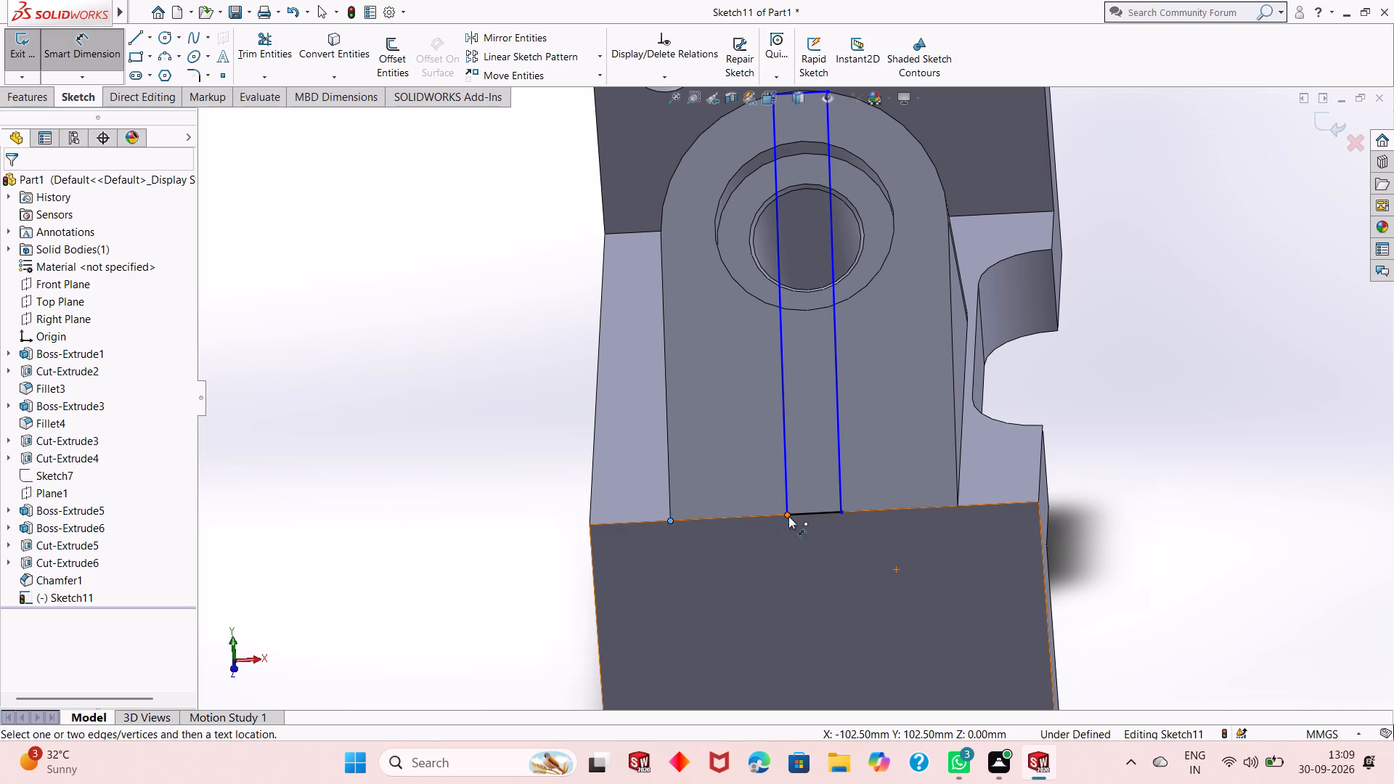
pyautogui.click(746, 575)
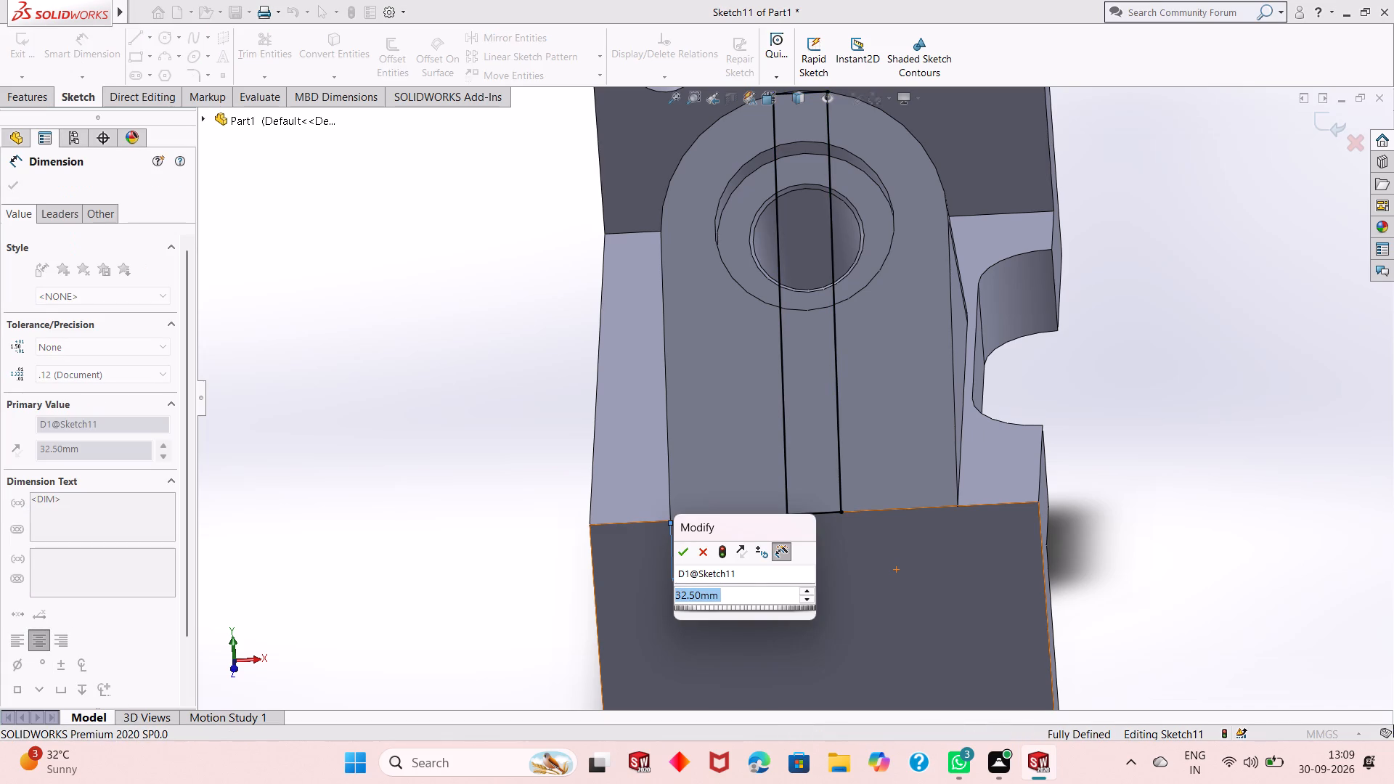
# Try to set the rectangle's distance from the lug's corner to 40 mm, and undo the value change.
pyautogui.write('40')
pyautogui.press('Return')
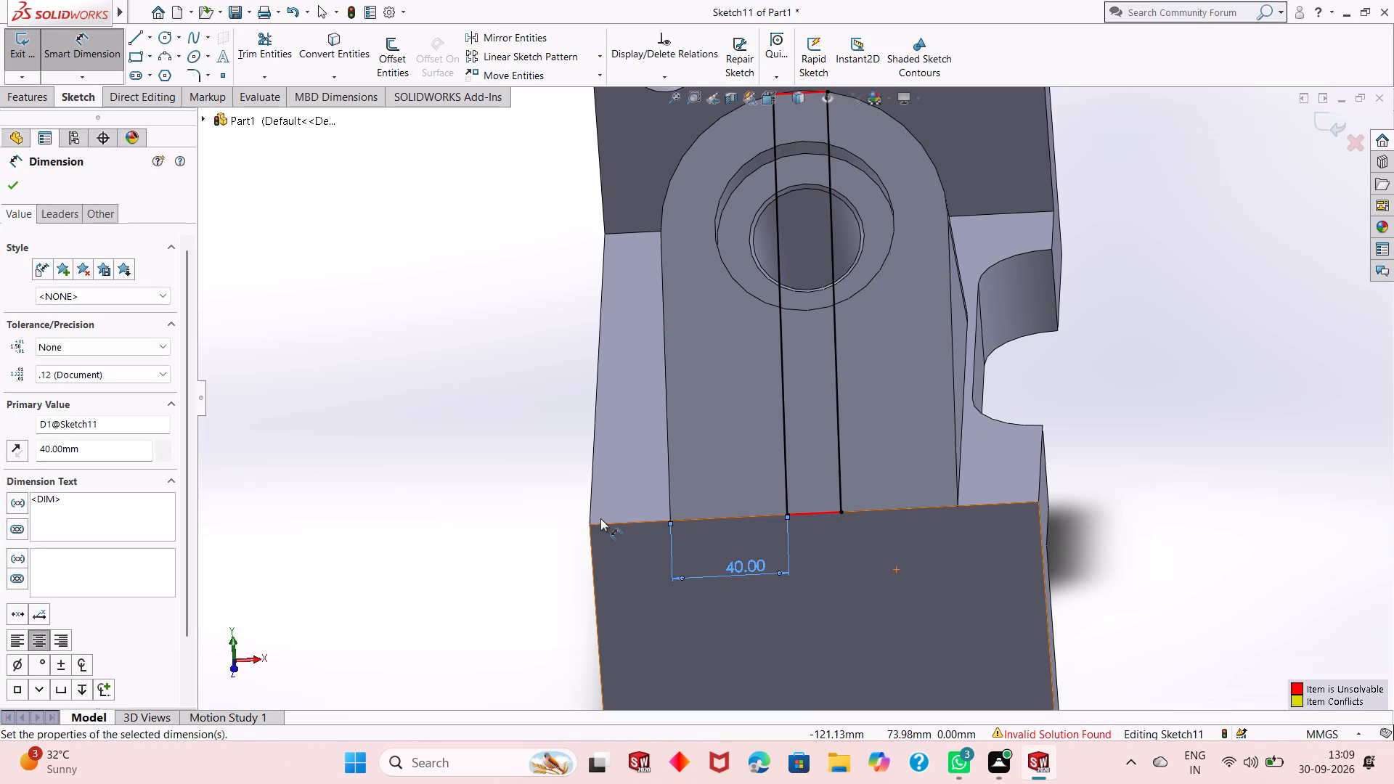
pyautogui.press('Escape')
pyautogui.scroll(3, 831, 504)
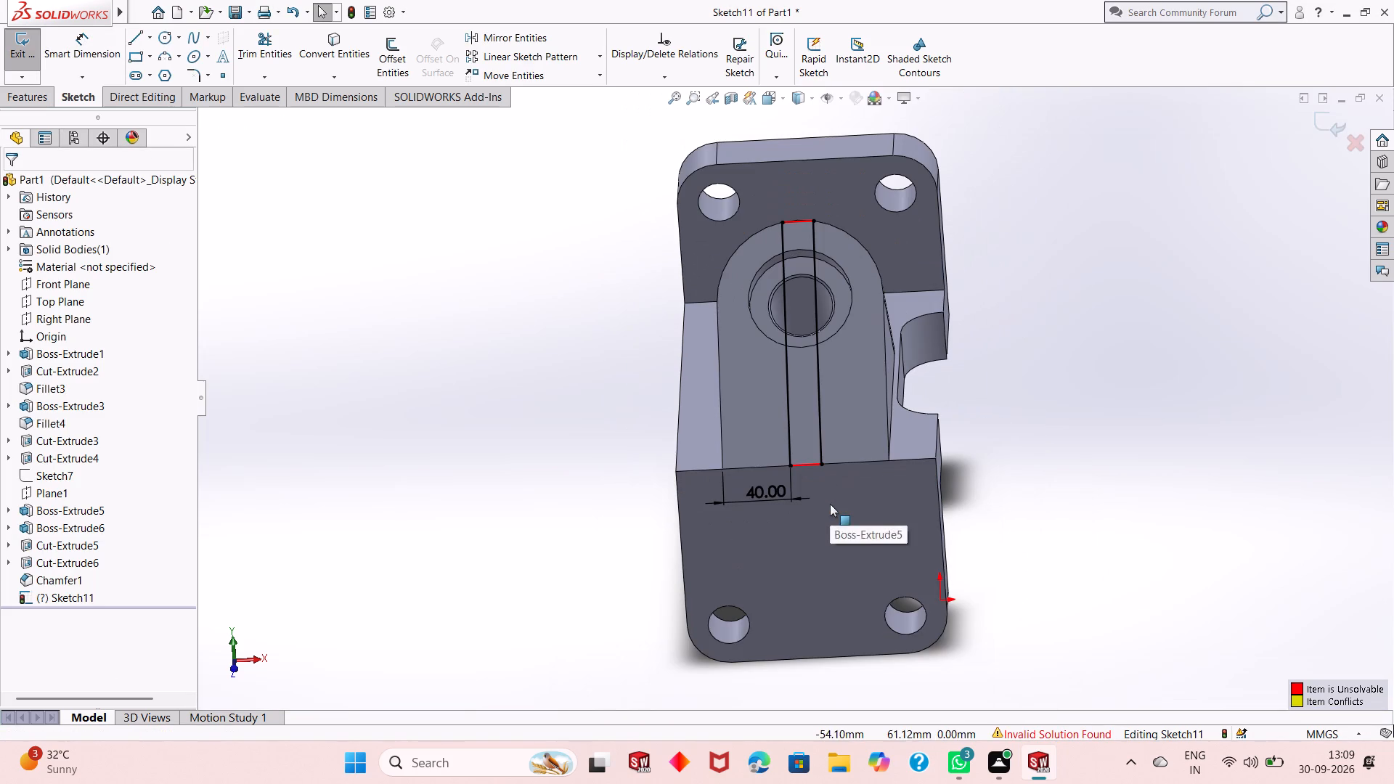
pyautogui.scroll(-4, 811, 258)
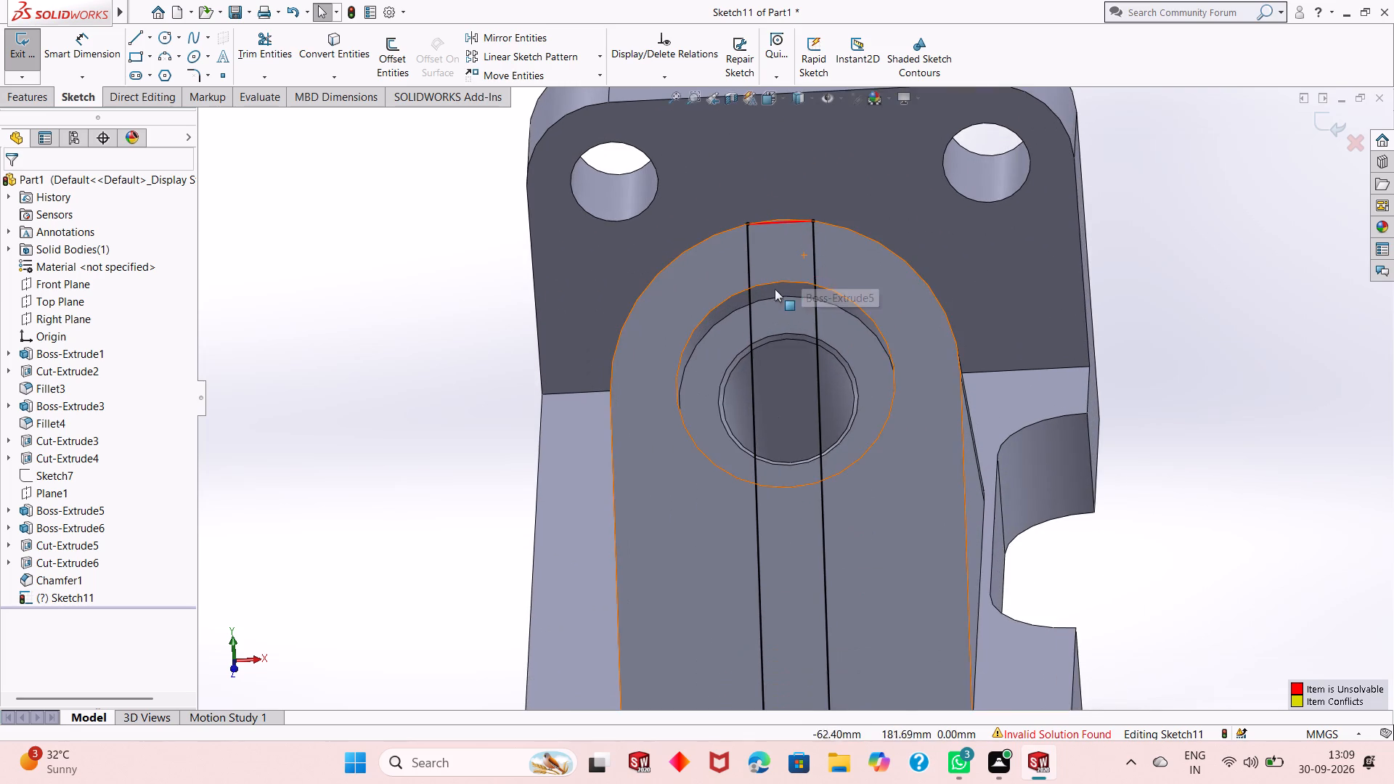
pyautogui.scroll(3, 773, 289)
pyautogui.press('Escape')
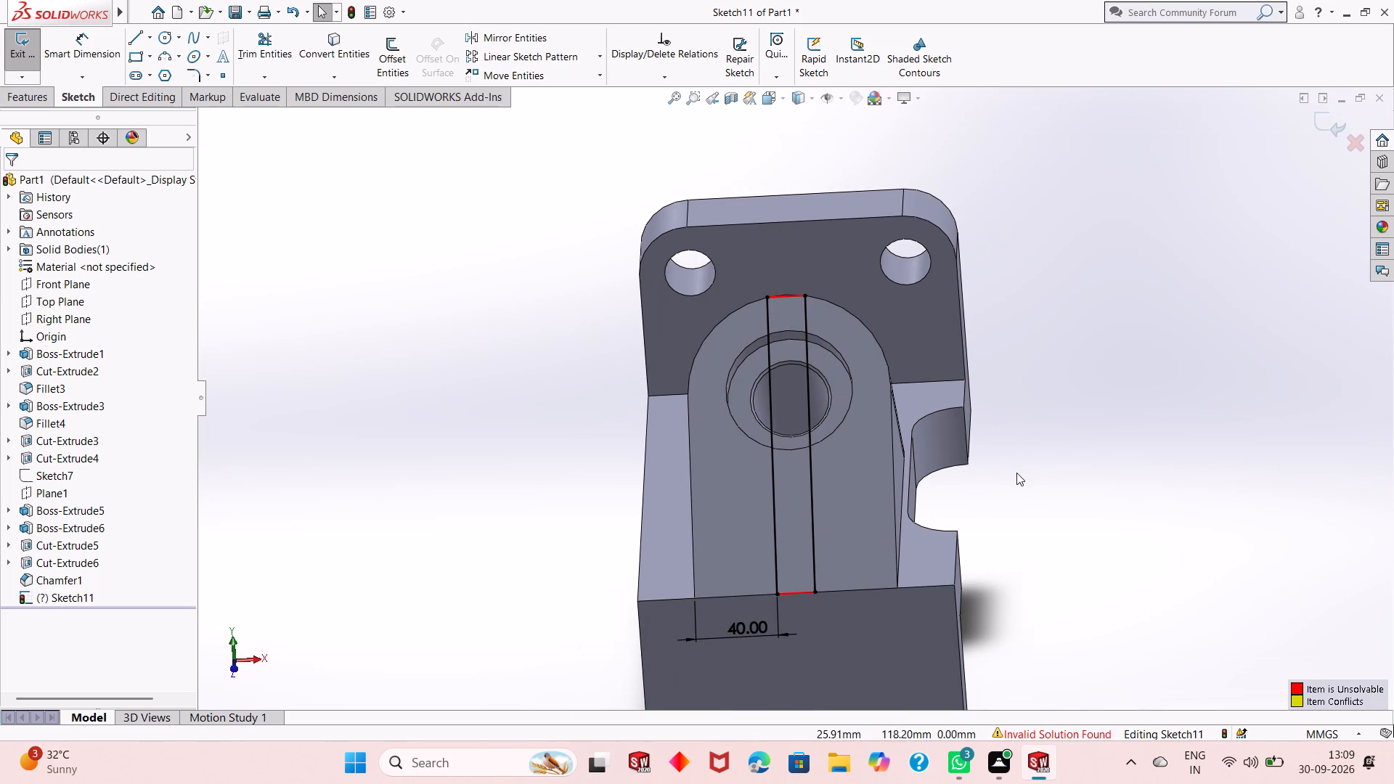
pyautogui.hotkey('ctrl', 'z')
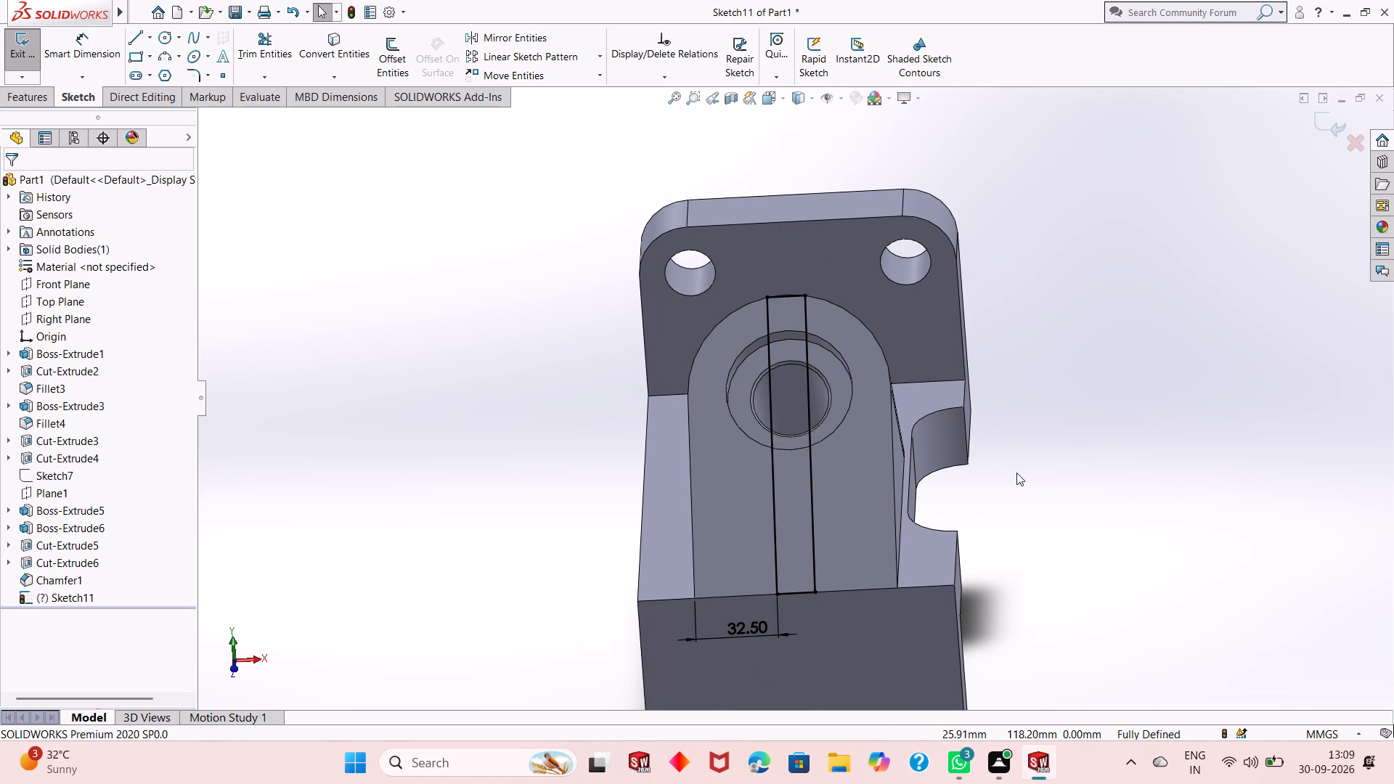
# Examine how the rectangle sits across the bore and meets the lug's rounded top and bottom edge.
pyautogui.moveTo(952, 473); pyautogui.dragTo(929, 512, button='middle')
pyautogui.scroll(-3, 640, 473)
pyautogui.scroll(-3, 758, 461)
pyautogui.moveTo(906, 502); pyautogui.dragTo(928, 536, button='middle')
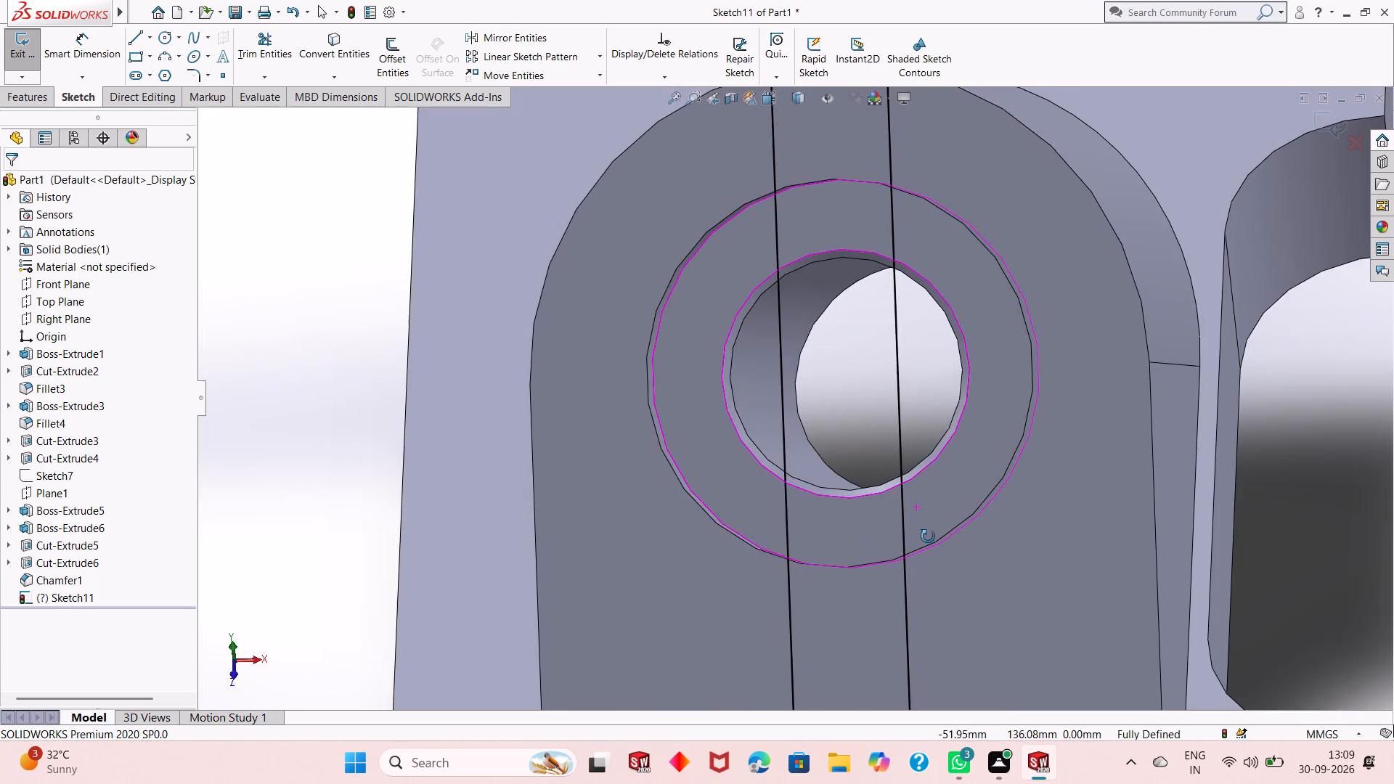
pyautogui.moveTo(928, 536); pyautogui.dragTo(927, 539, button='middle')
pyautogui.scroll(3, 927, 539)
pyautogui.moveTo(956, 530); pyautogui.dragTo(965, 525, button='middle')
pyautogui.scroll(3, 868, 518)
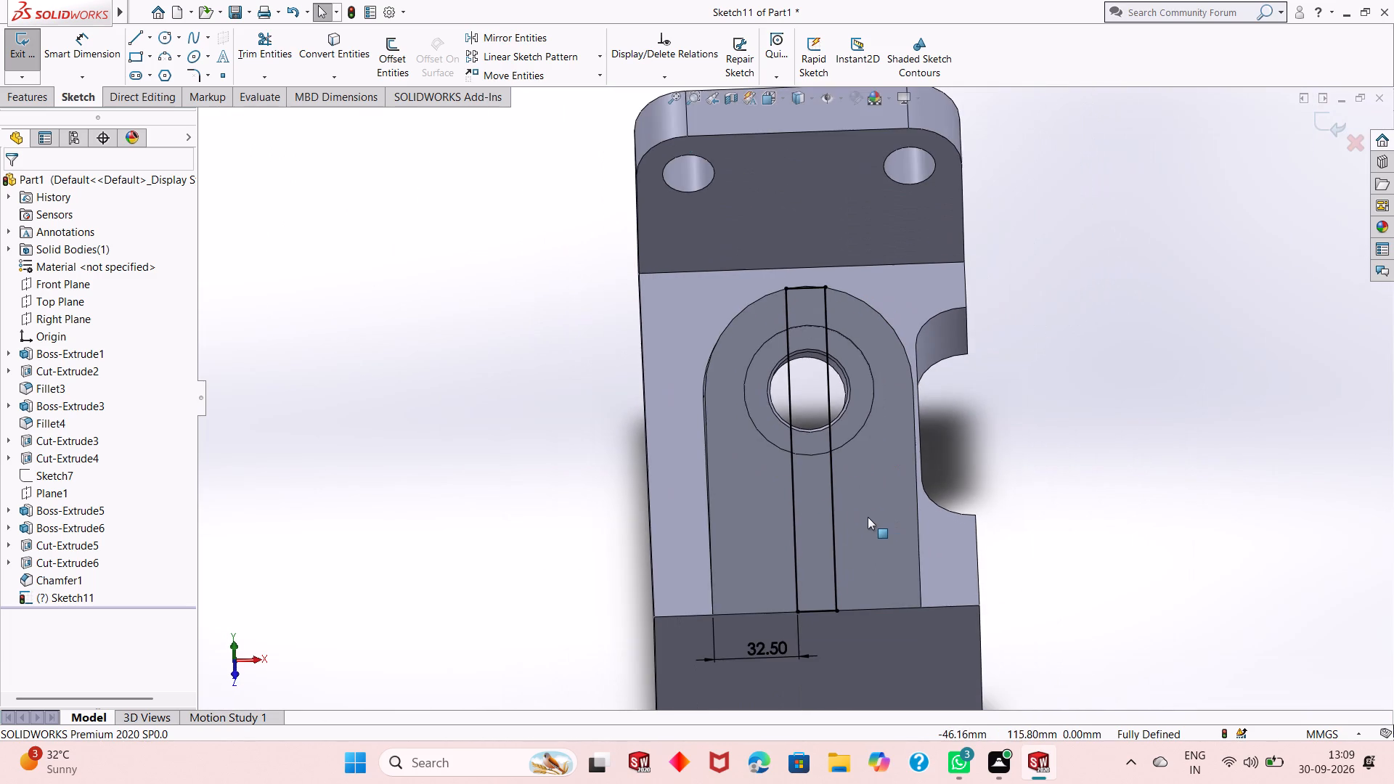
pyautogui.scroll(-13, 822, 312)
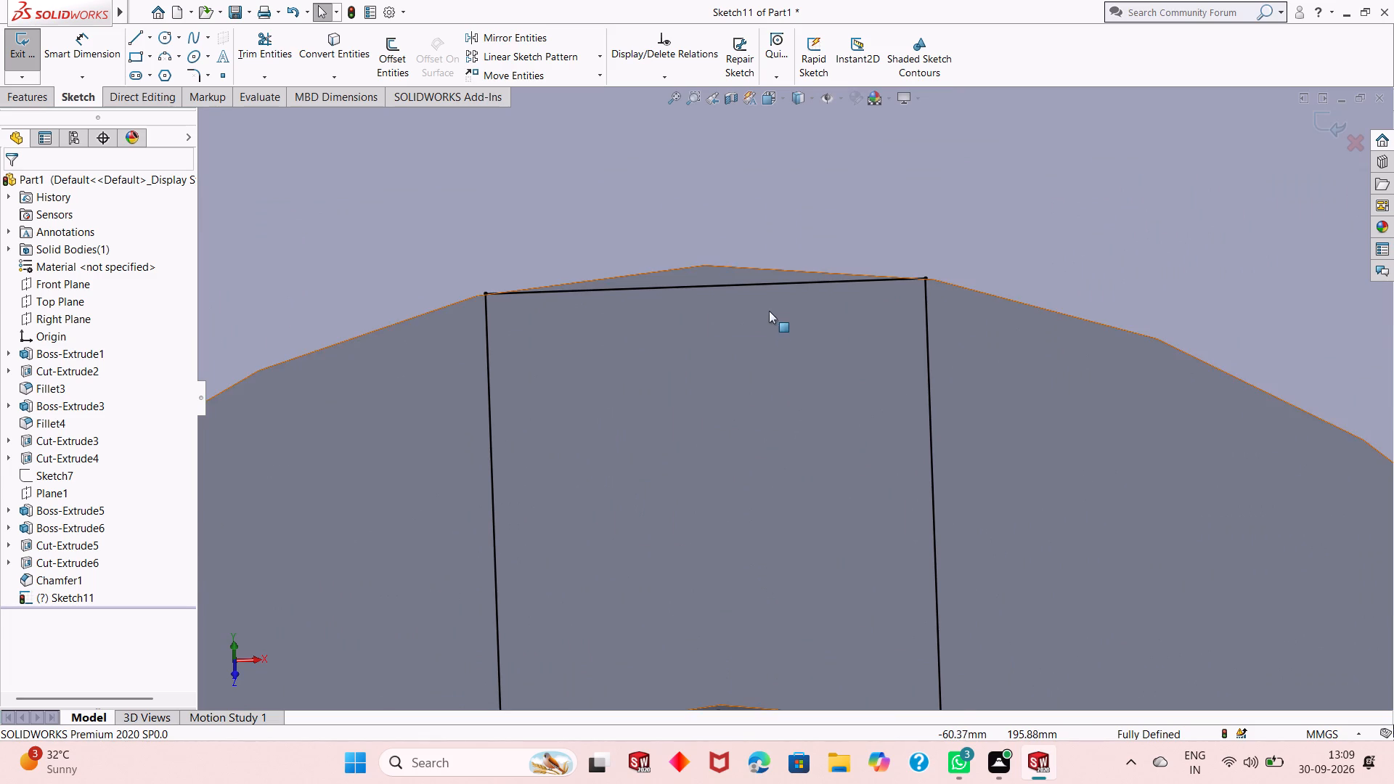
pyautogui.scroll(16, 765, 459)
pyautogui.scroll(2, 813, 569)
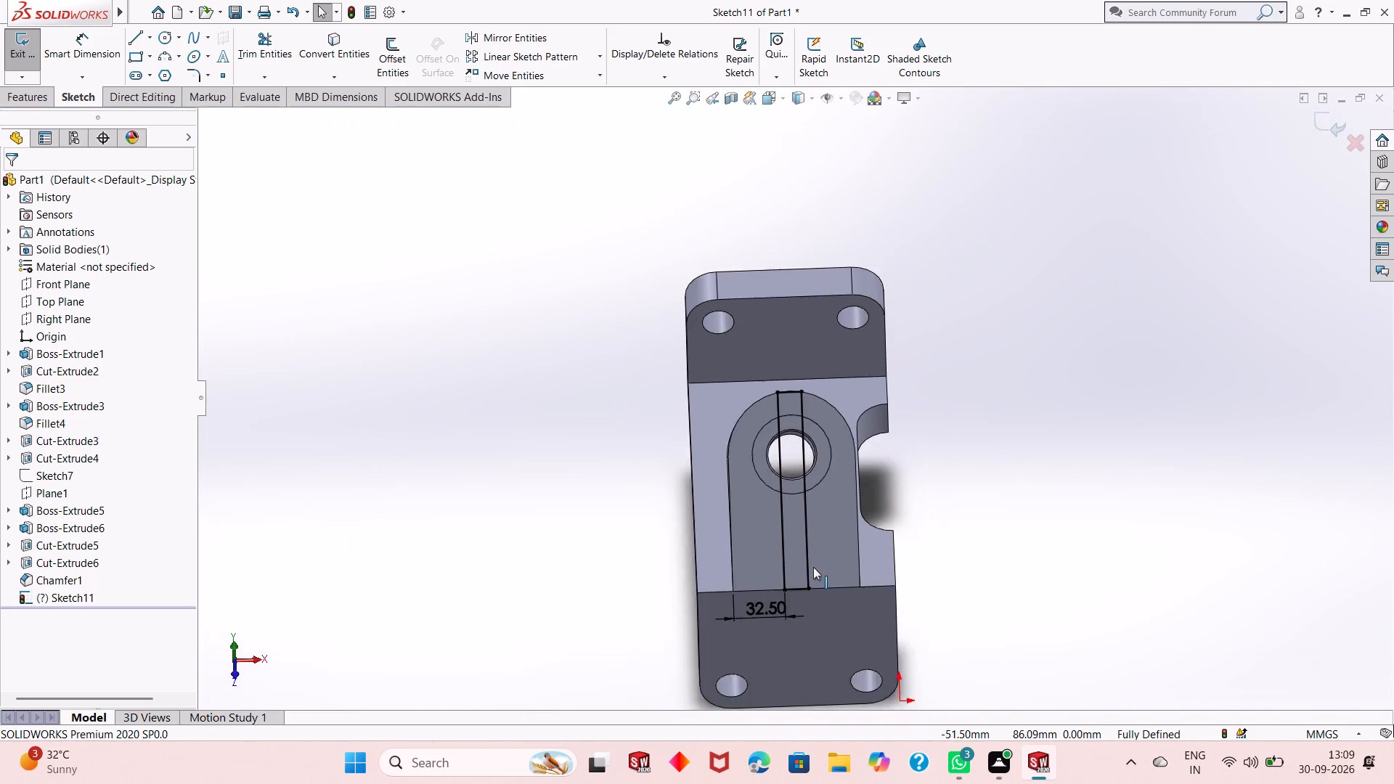
pyautogui.scroll(3, 813, 567)
pyautogui.scroll(-5, 810, 550)
pyautogui.scroll(2, 795, 531)
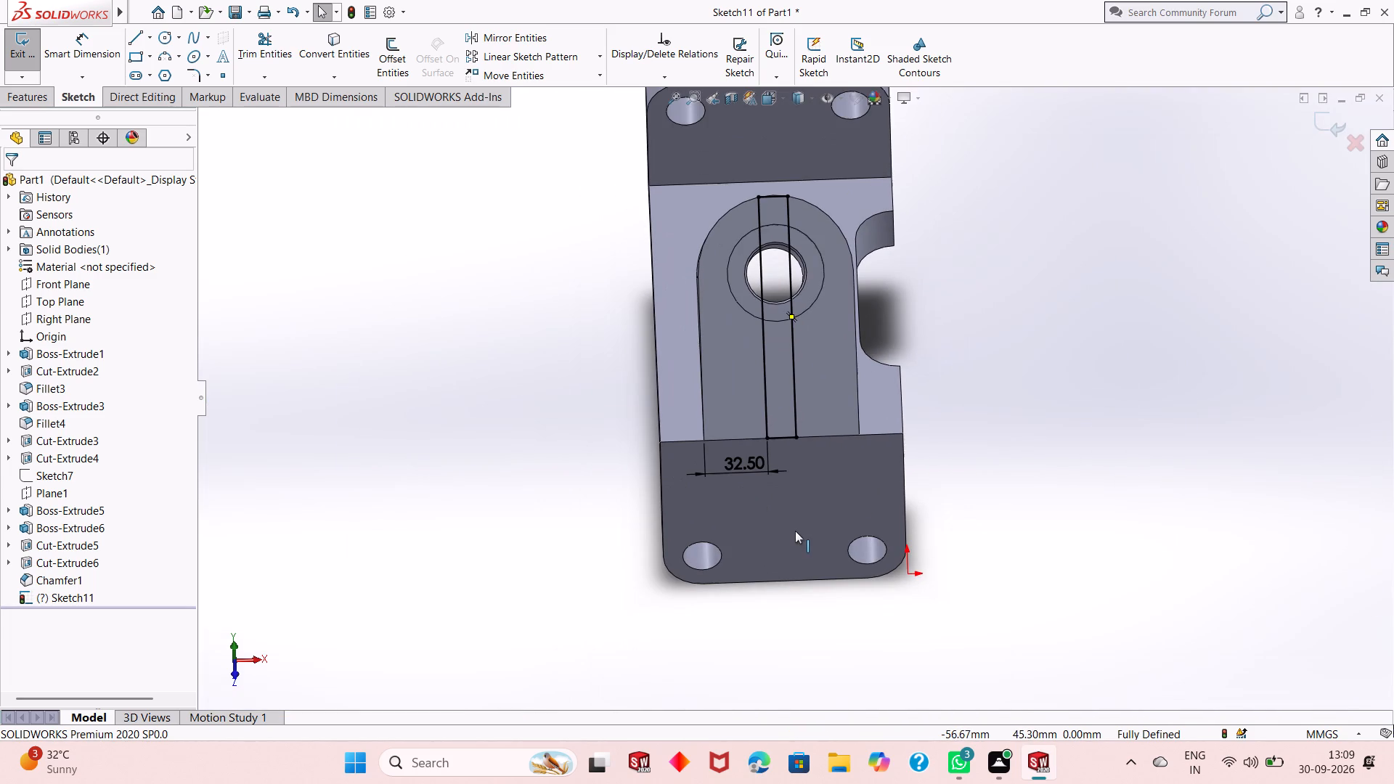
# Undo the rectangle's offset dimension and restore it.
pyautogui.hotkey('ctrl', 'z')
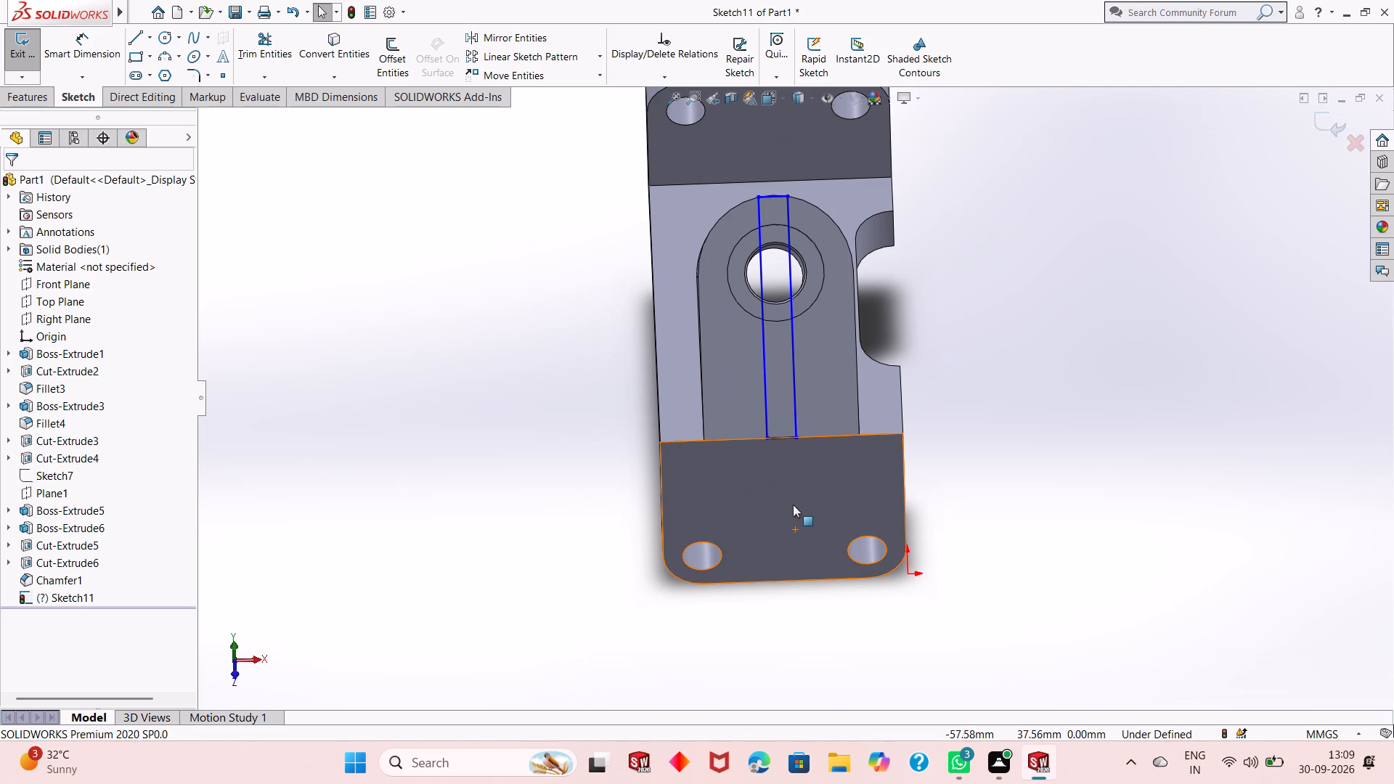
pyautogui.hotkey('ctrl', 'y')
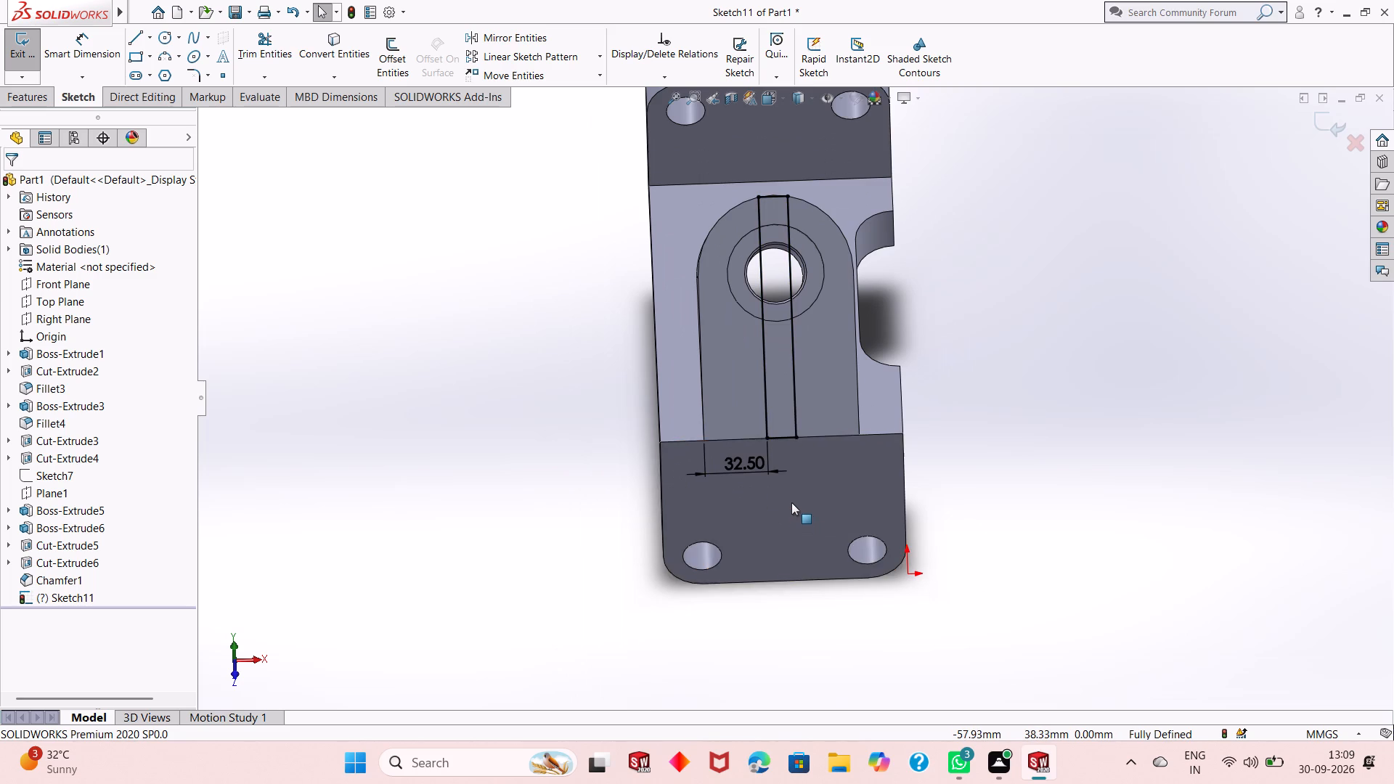
# Try to cut the narrow rectangle into the lug with a blind Extruded Cut 10 mm deep.
pyautogui.moveTo(985, 454); pyautogui.dragTo(924, 436, button='middle')
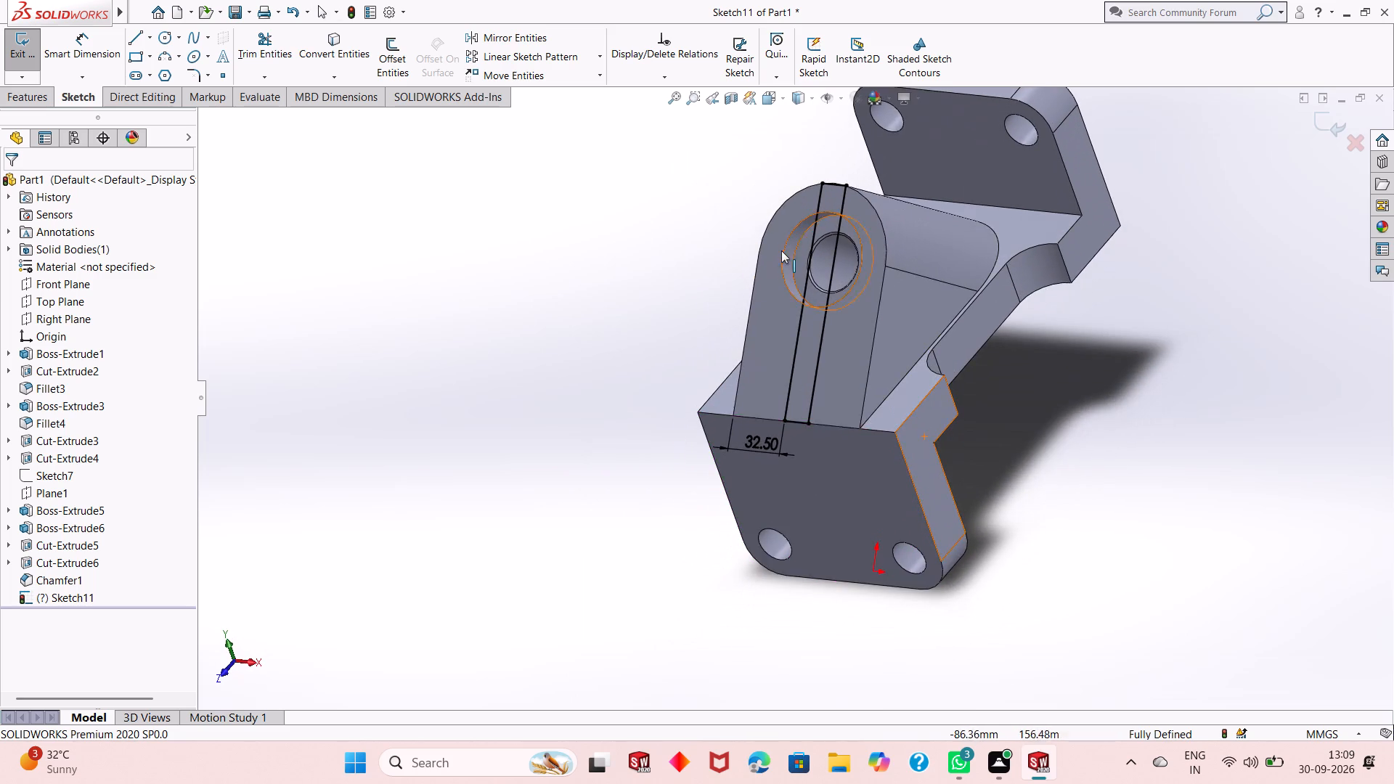
pyautogui.scroll(-1, 781, 249)
pyautogui.click(39, 91)
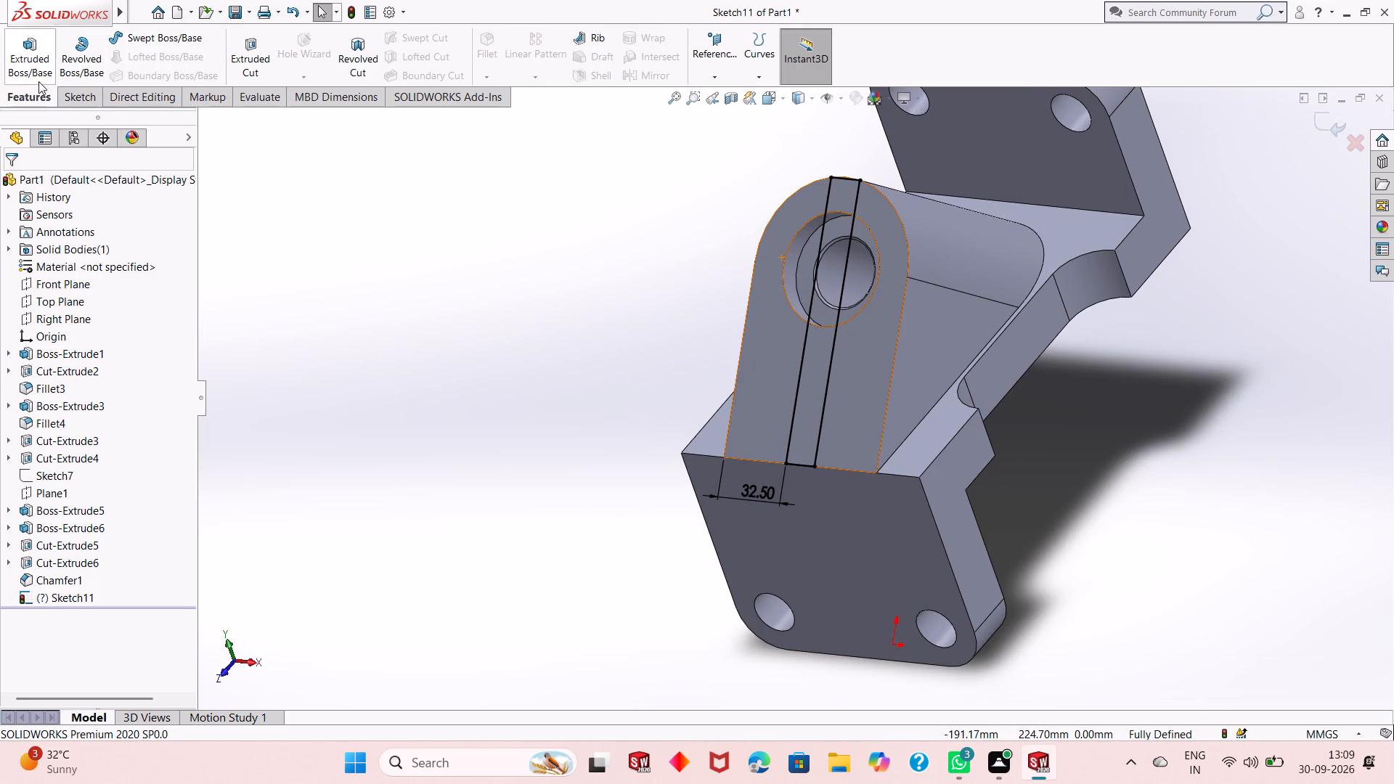
pyautogui.click(266, 46)
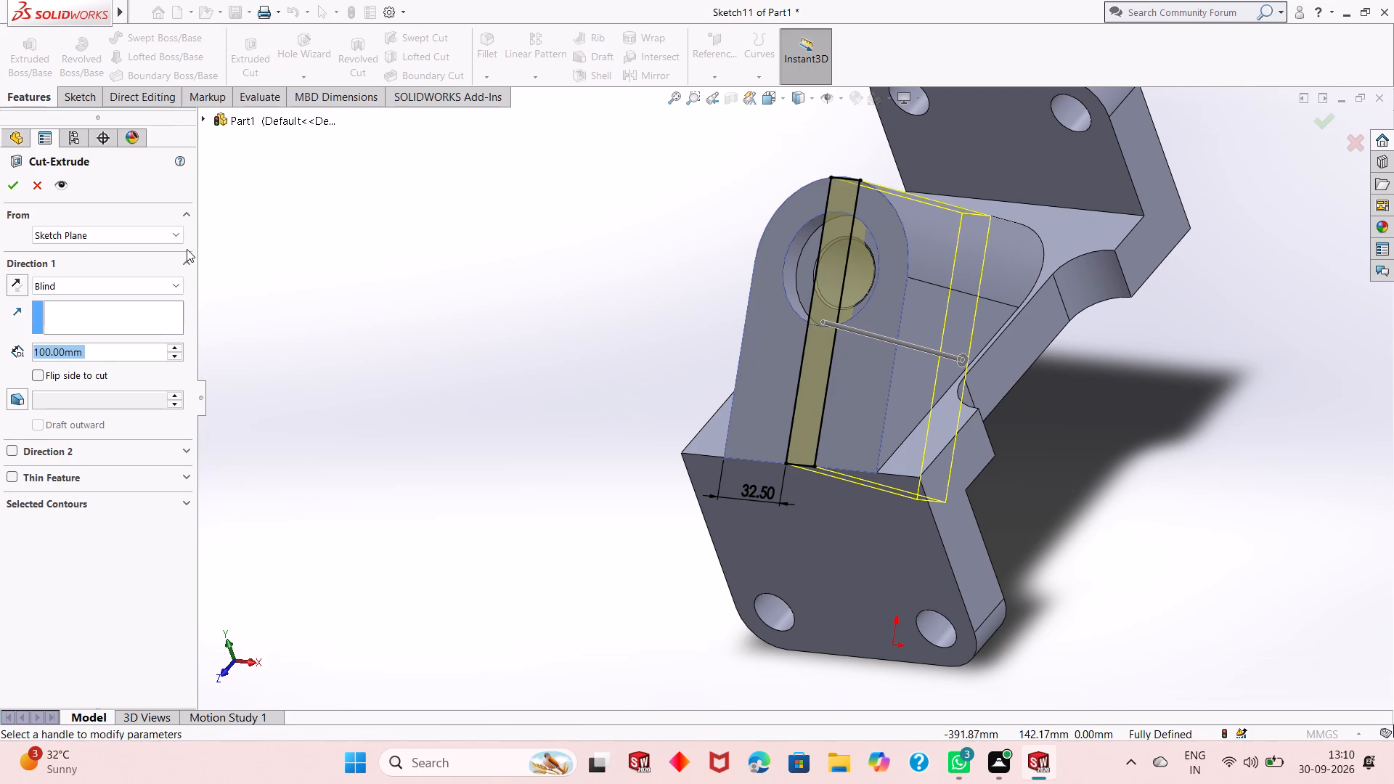
pyautogui.write('10')
pyautogui.press('Return')
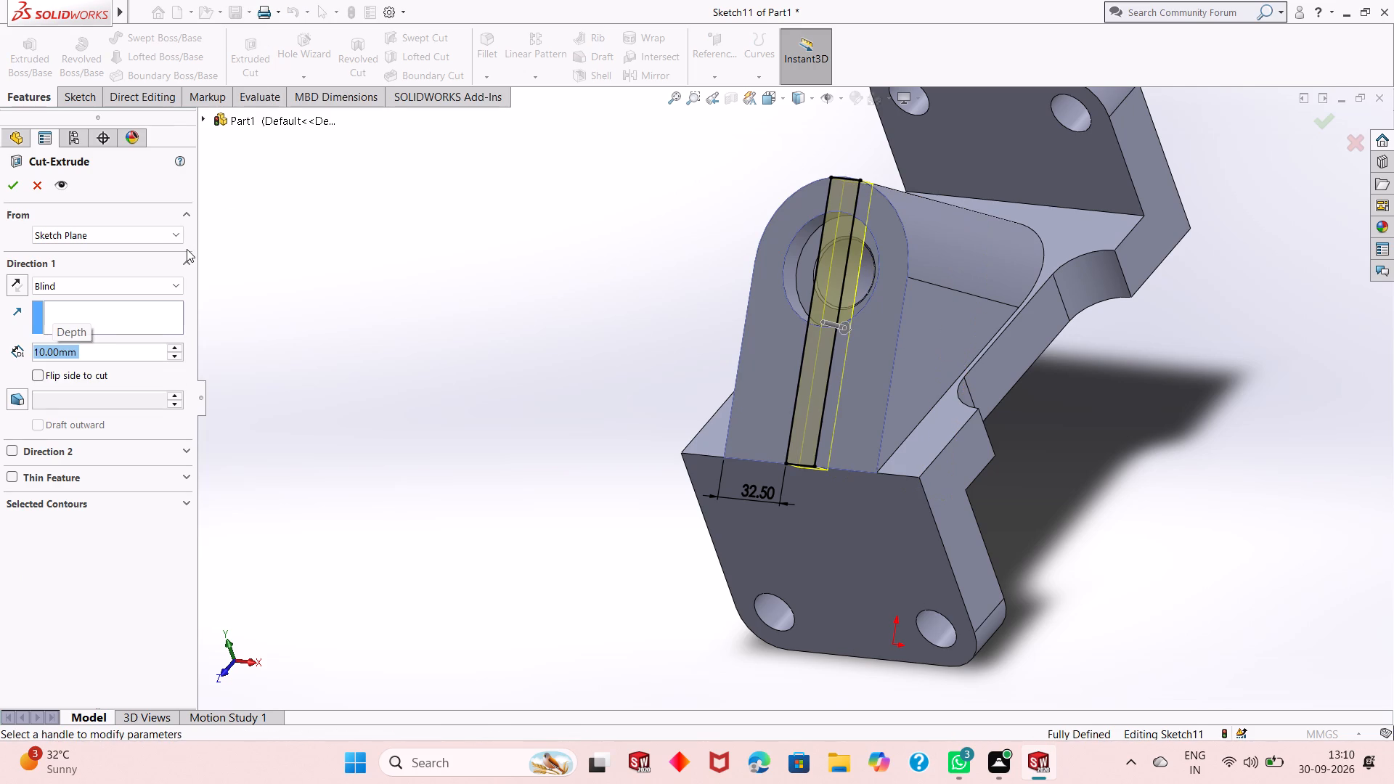
pyautogui.click(18, 182)
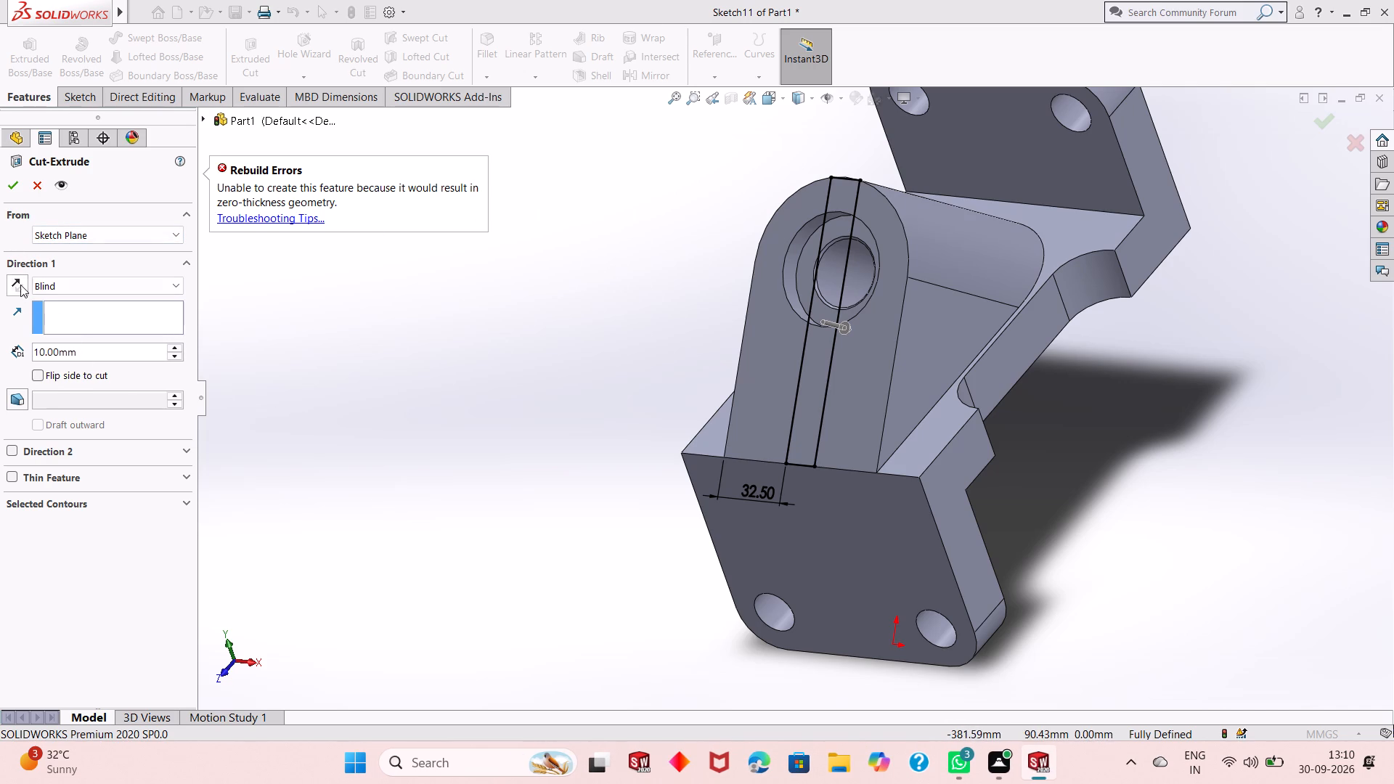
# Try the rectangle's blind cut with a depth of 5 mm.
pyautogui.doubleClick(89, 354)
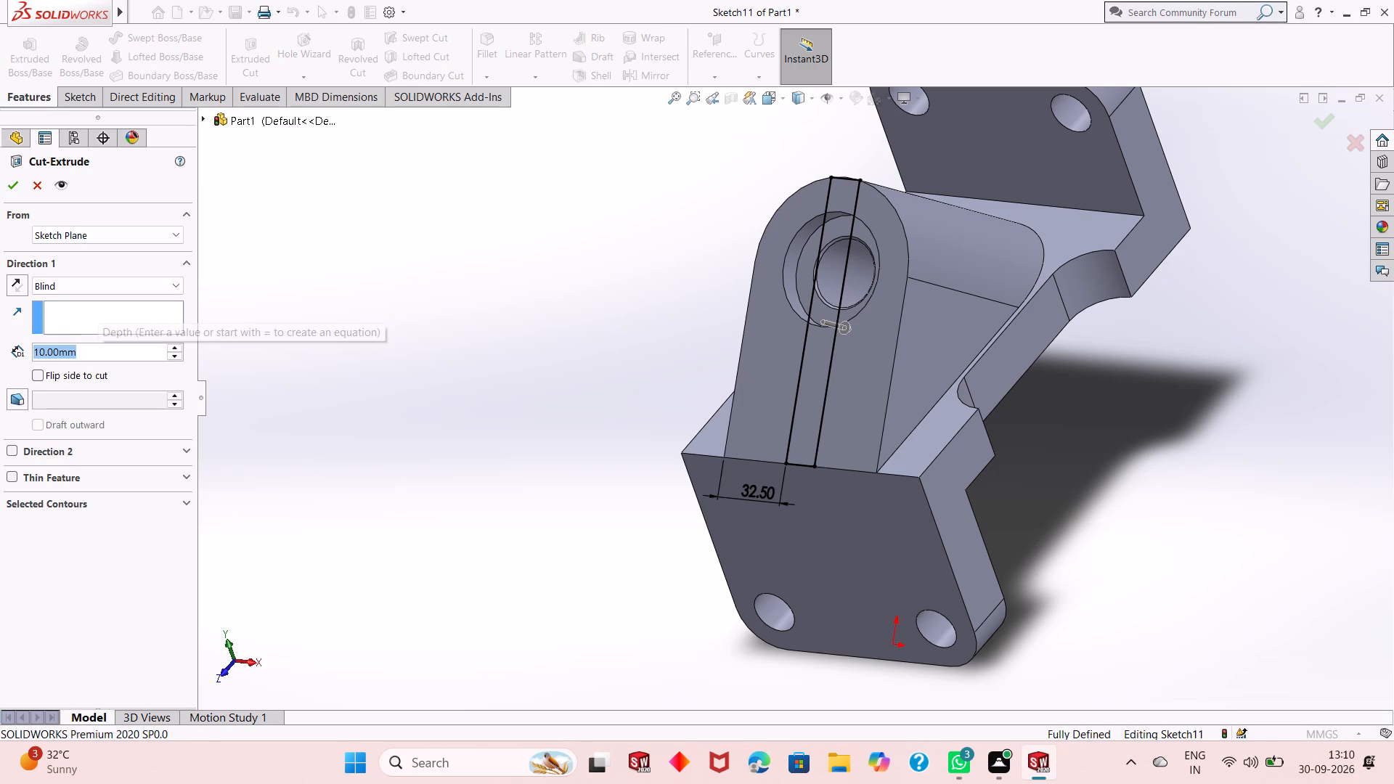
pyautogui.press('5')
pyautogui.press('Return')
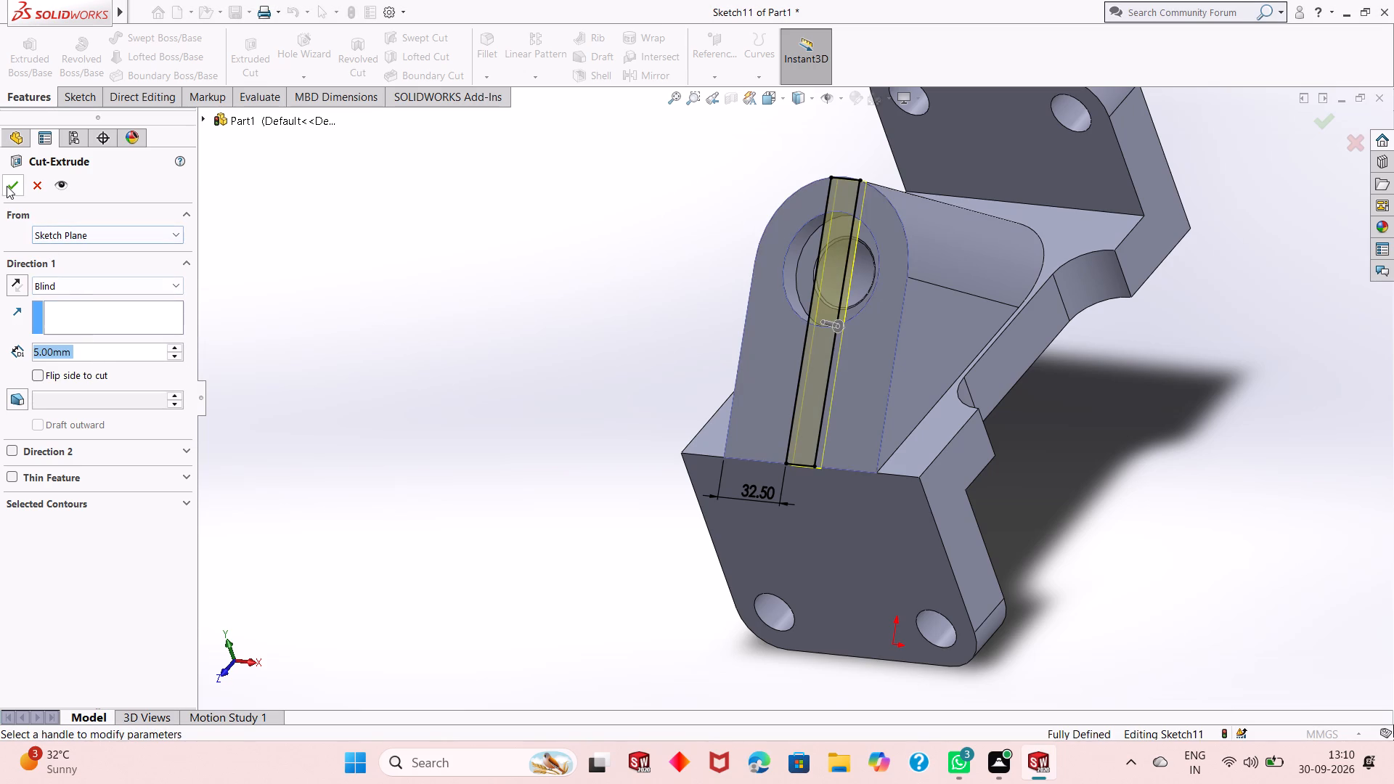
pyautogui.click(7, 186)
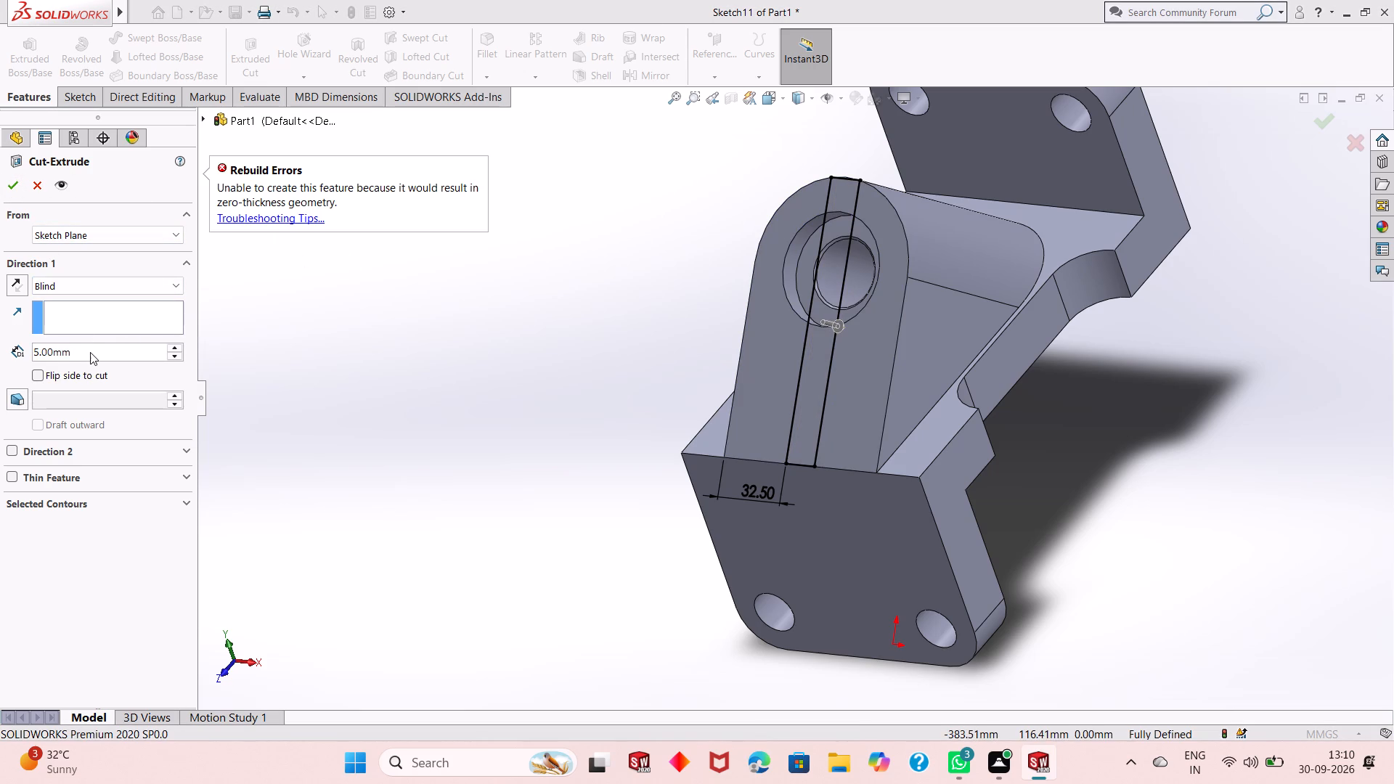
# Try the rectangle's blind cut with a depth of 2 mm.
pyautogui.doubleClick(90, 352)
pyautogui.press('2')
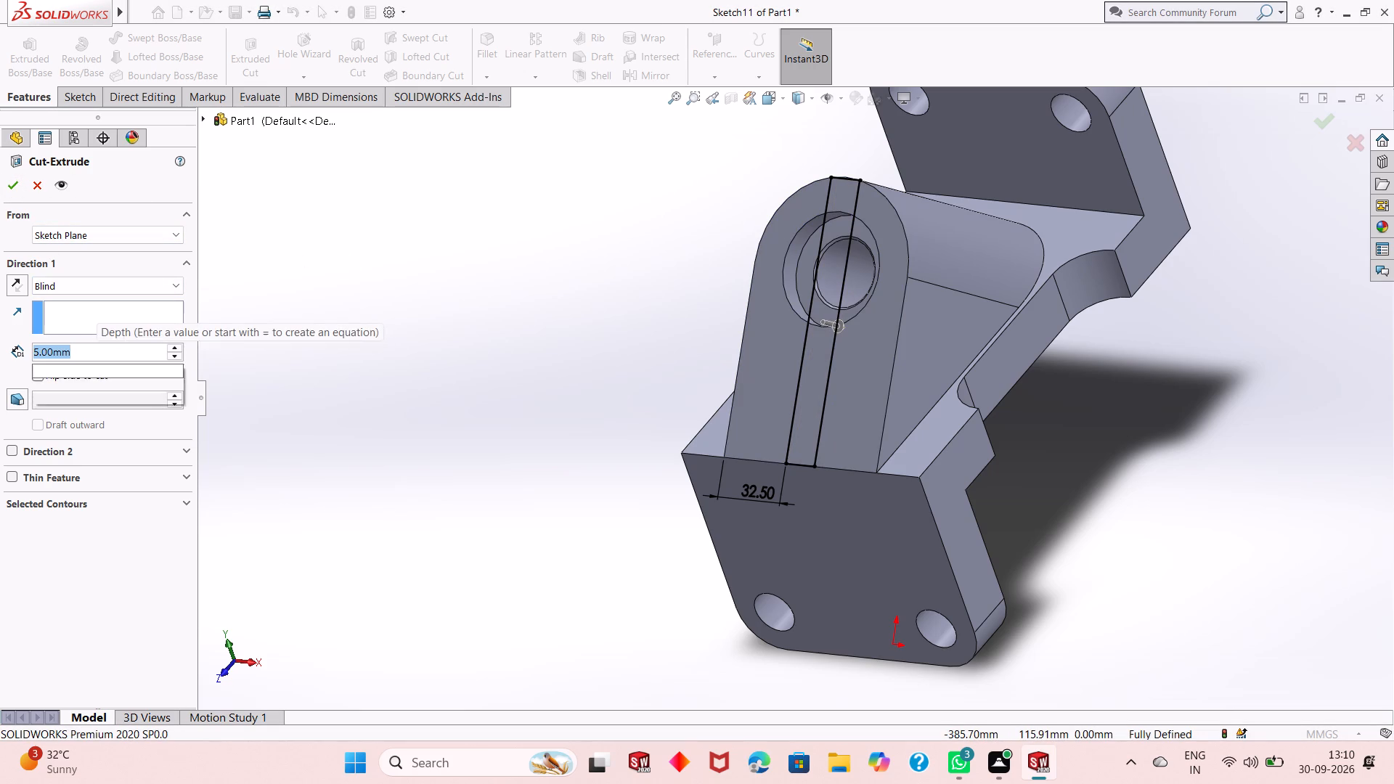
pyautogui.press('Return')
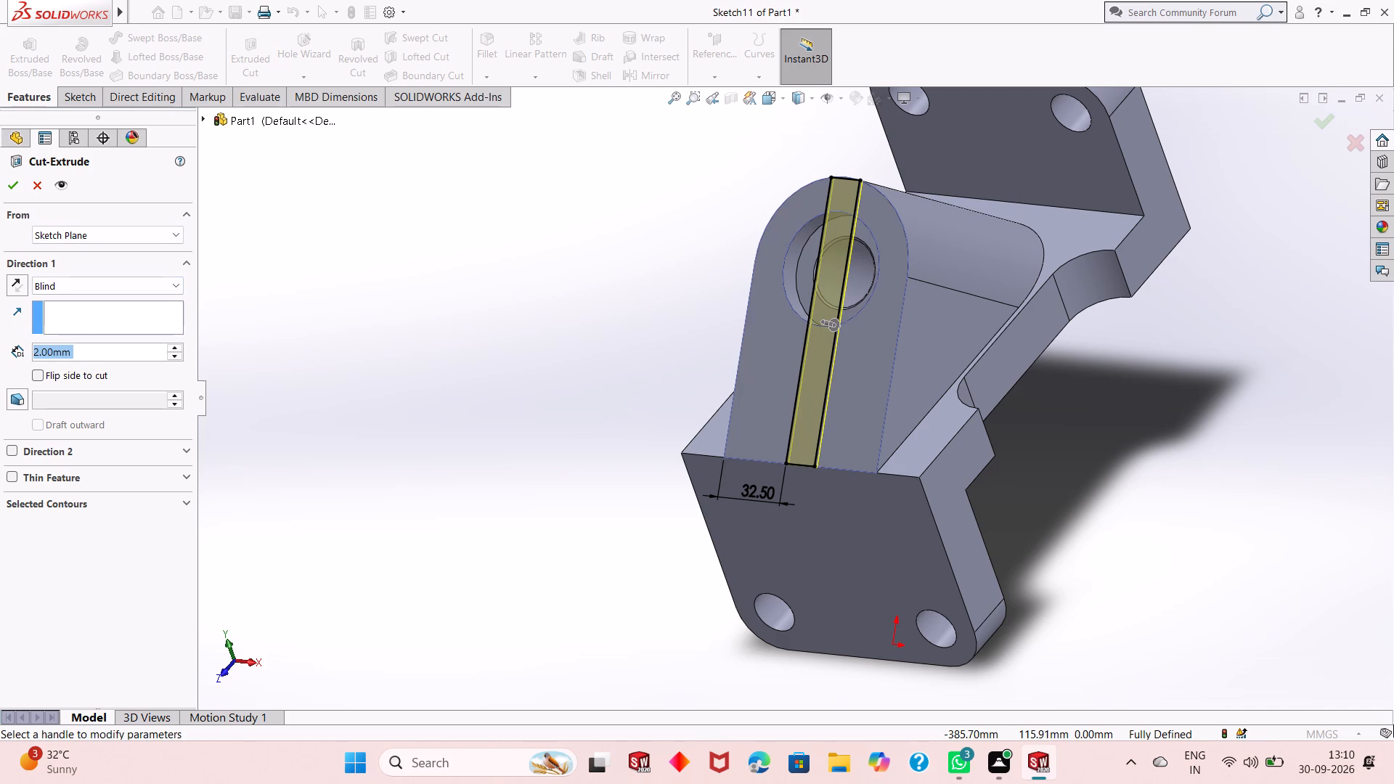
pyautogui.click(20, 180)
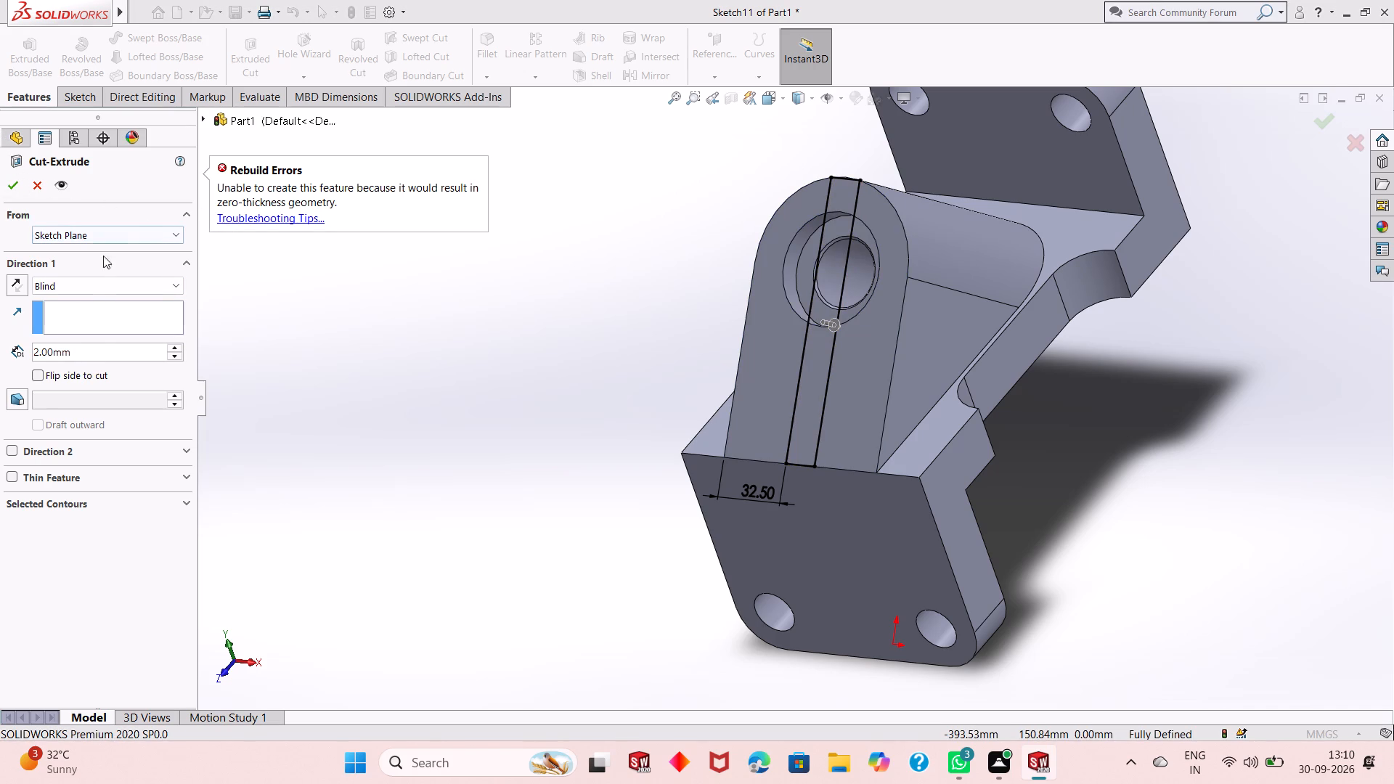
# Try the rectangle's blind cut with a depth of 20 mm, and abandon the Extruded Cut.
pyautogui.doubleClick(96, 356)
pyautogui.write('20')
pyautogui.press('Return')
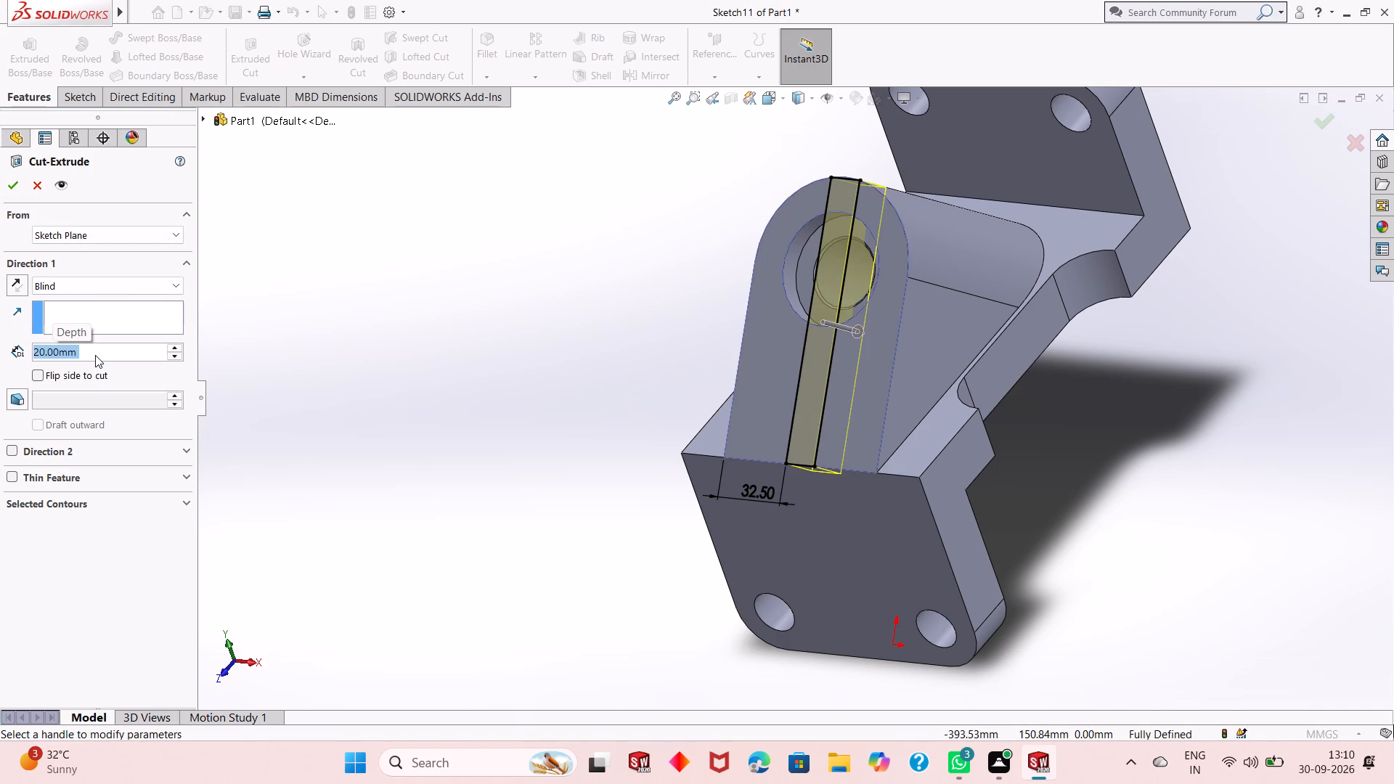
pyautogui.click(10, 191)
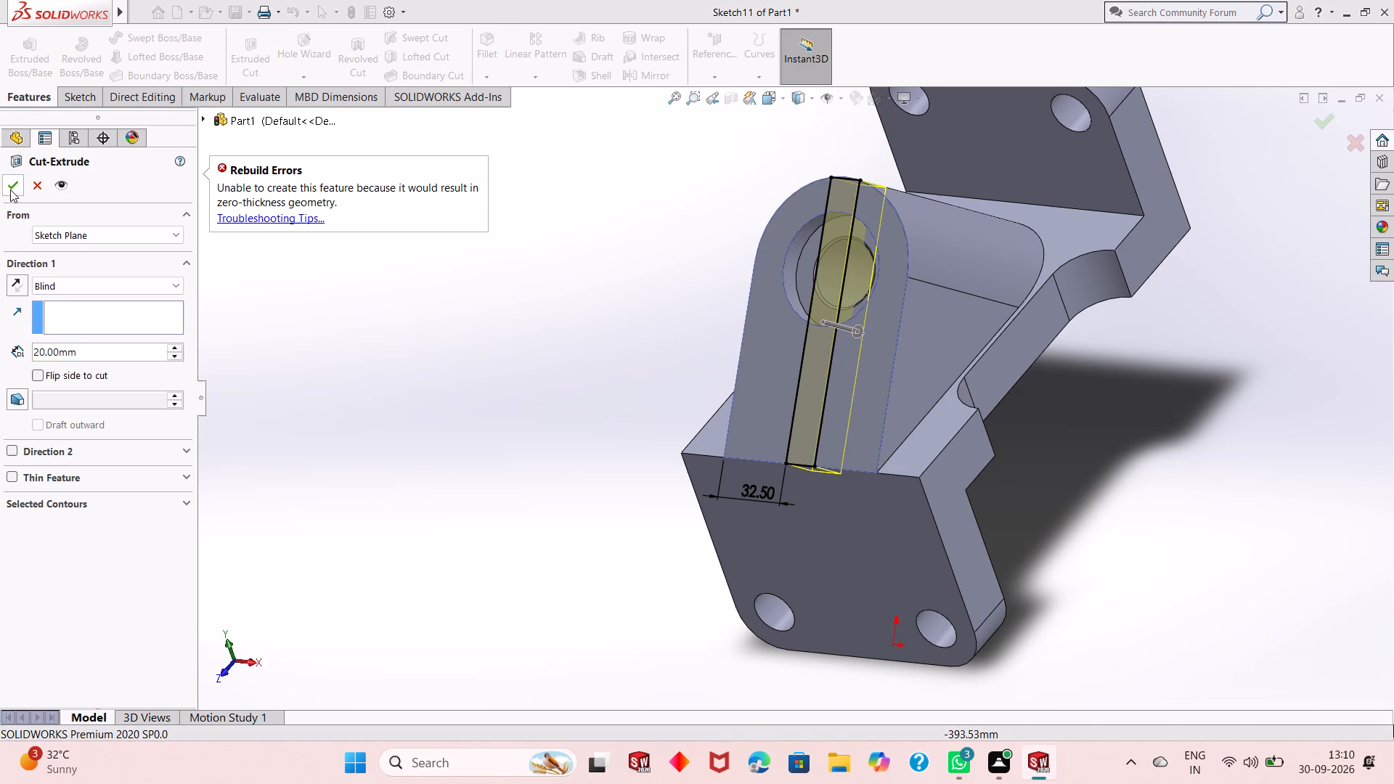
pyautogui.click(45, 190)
# Undo the rectangle's offset and width dimensions and the coincident relation between its upper corner and the lug's rounded edge.
pyautogui.hotkey('ctrl', 'z')
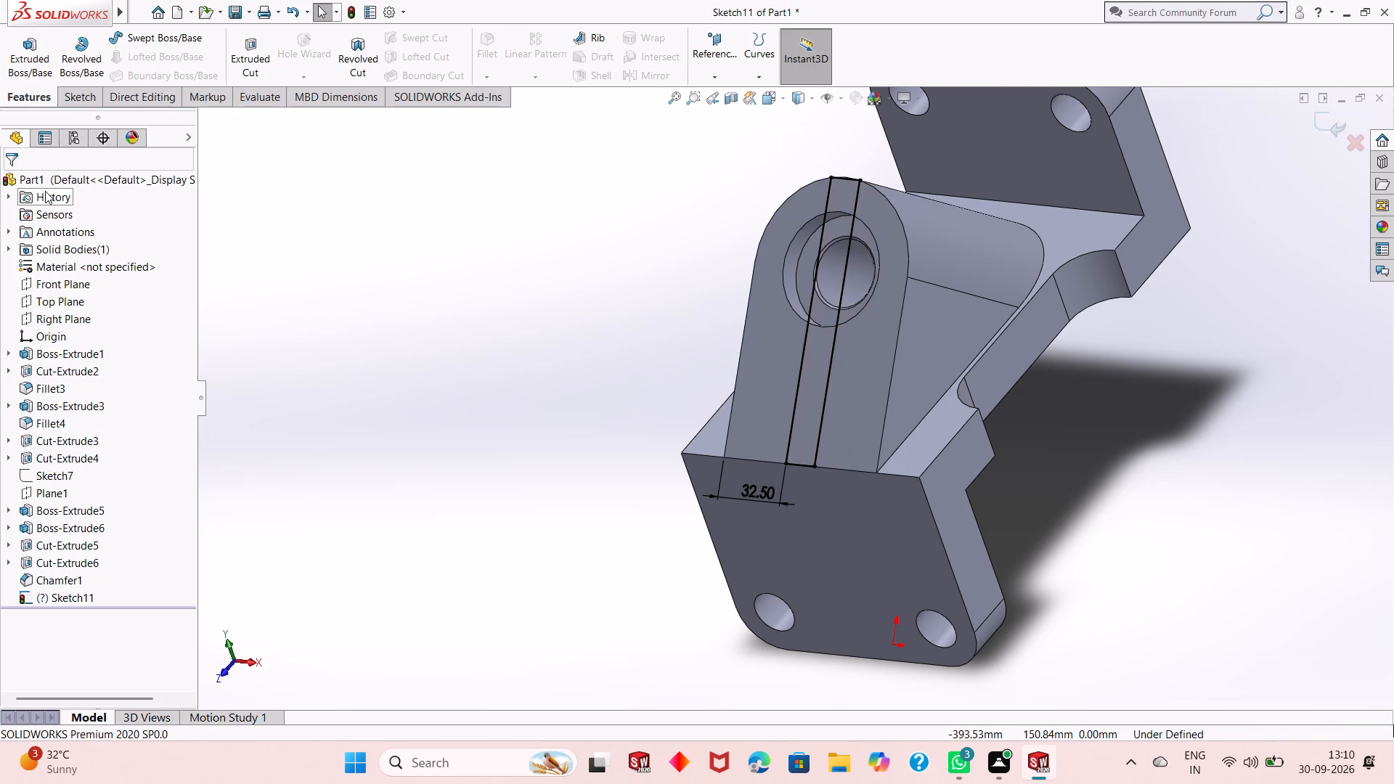
pyautogui.hotkey('ctrl', 'z')
pyautogui.hotkey('ctrl', 'z')
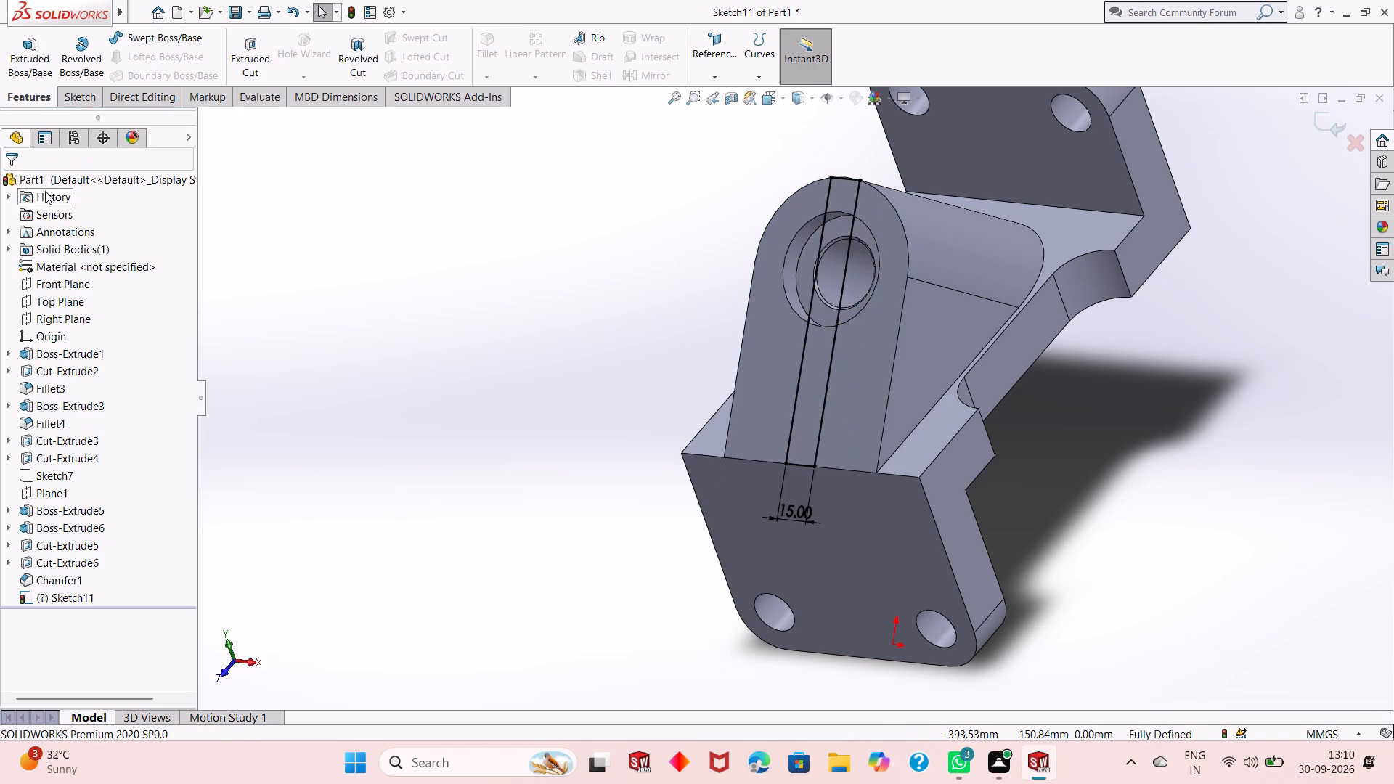
pyautogui.hotkey('ctrl', 'z')
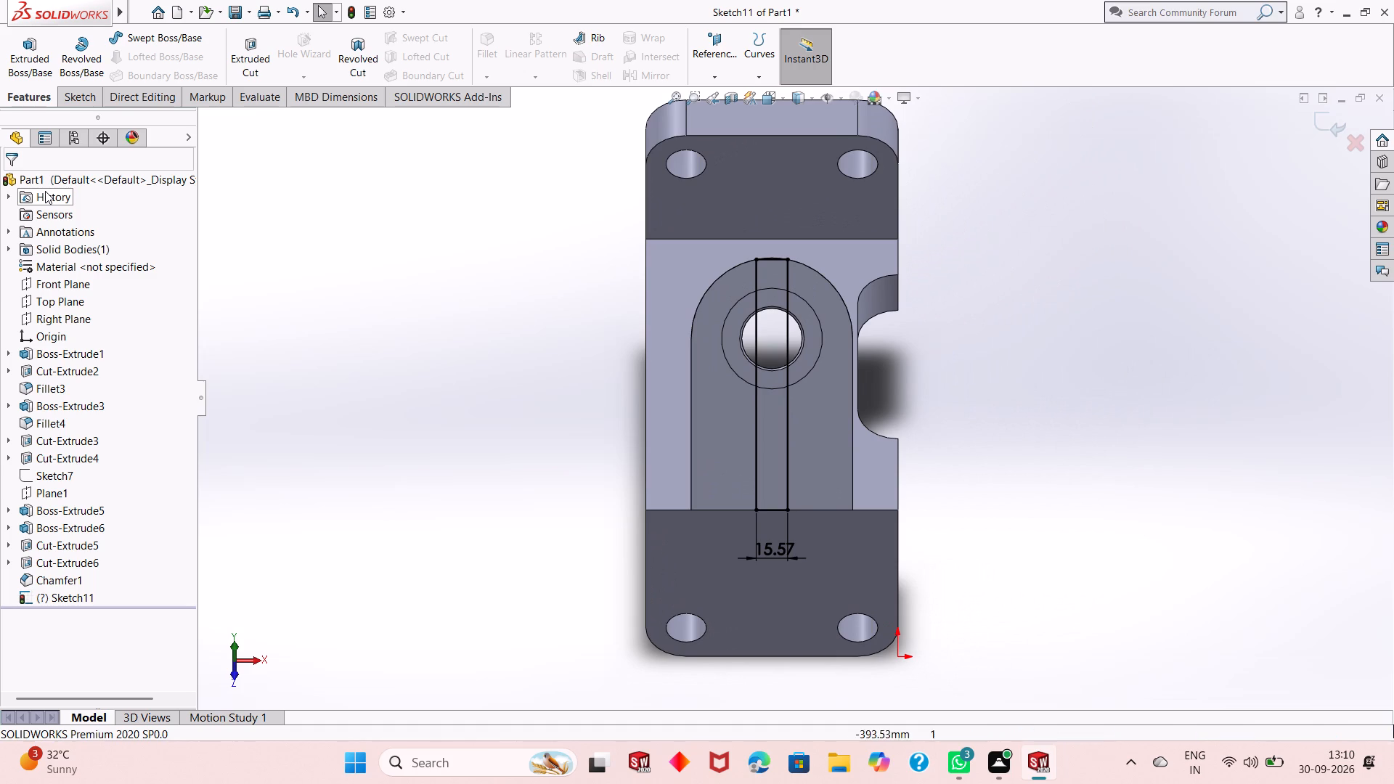
pyautogui.hotkey('ctrl', 'z')
pyautogui.hotkey('ctrl', 'z')
pyautogui.hotkey('ctrl', 'z')
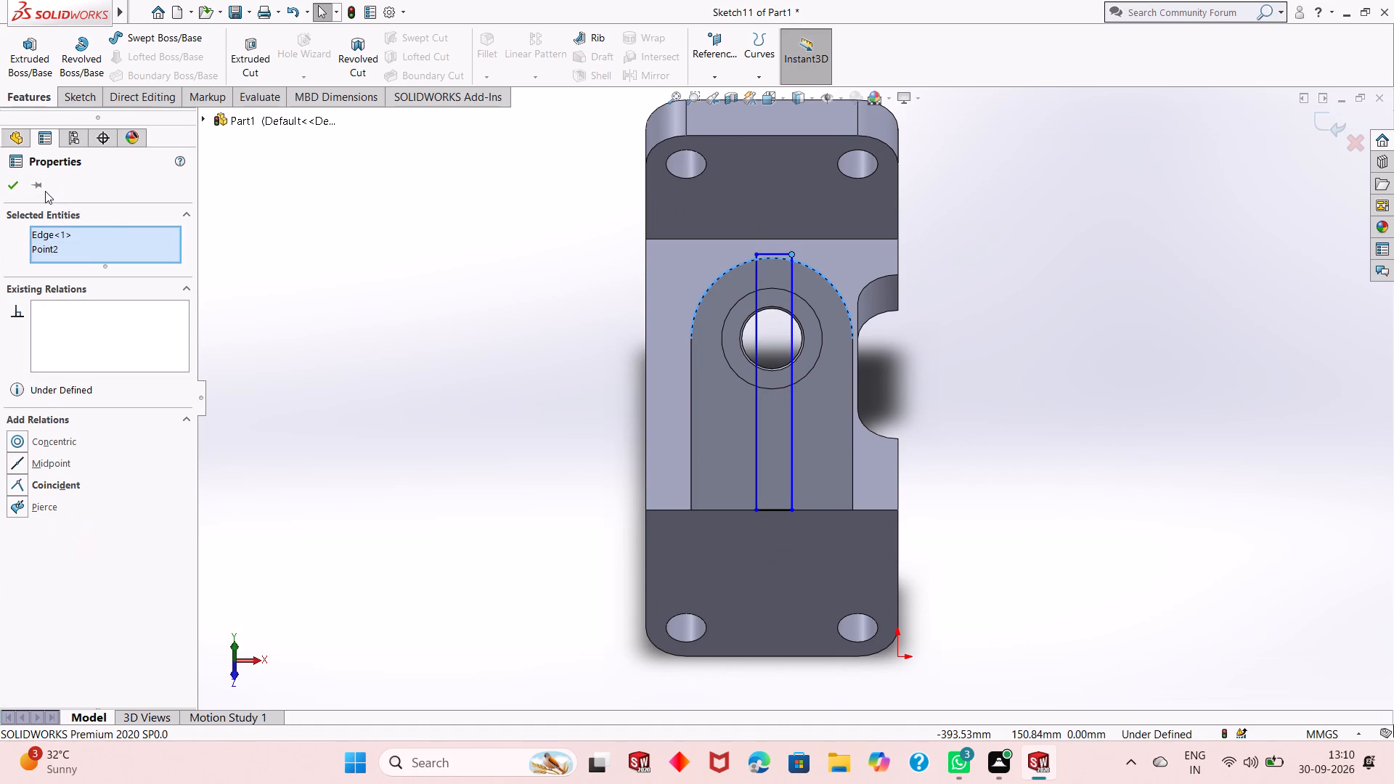
pyautogui.press('Escape')
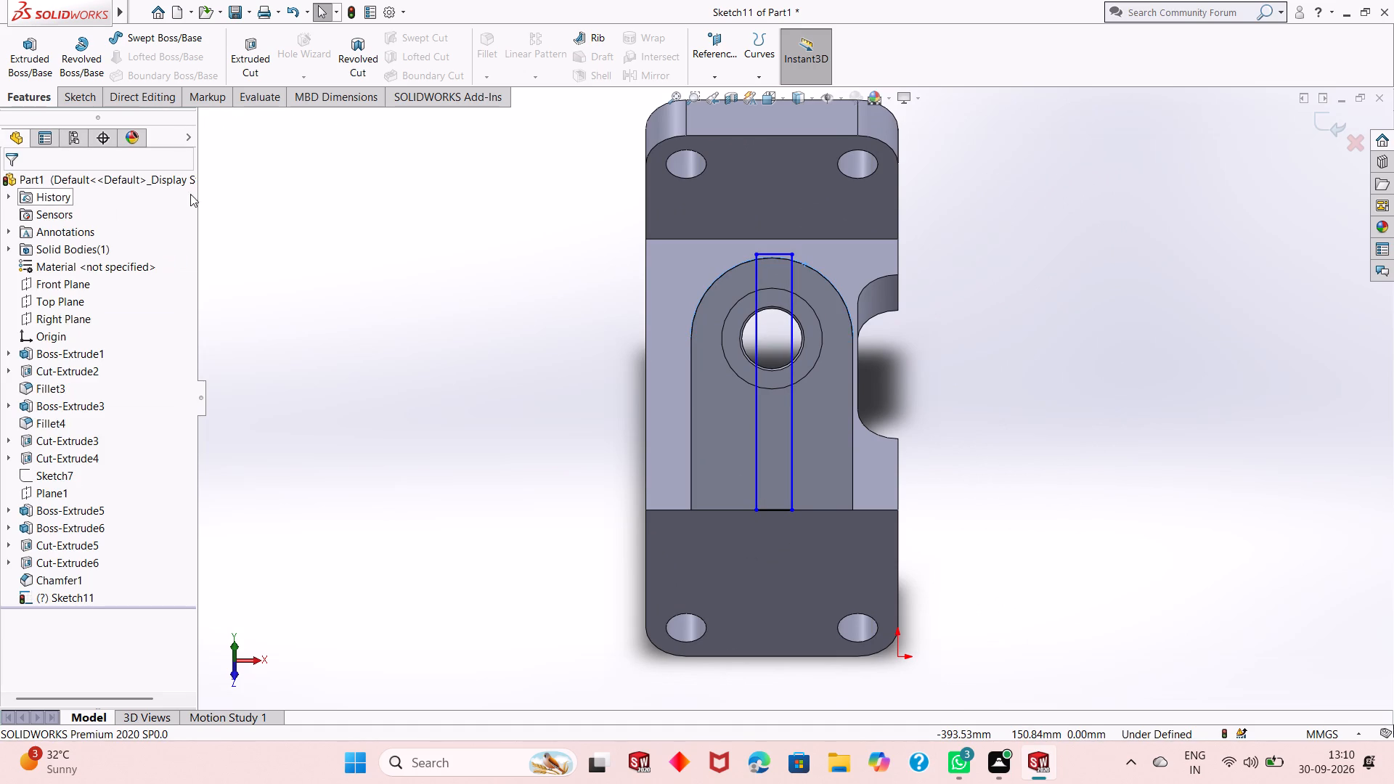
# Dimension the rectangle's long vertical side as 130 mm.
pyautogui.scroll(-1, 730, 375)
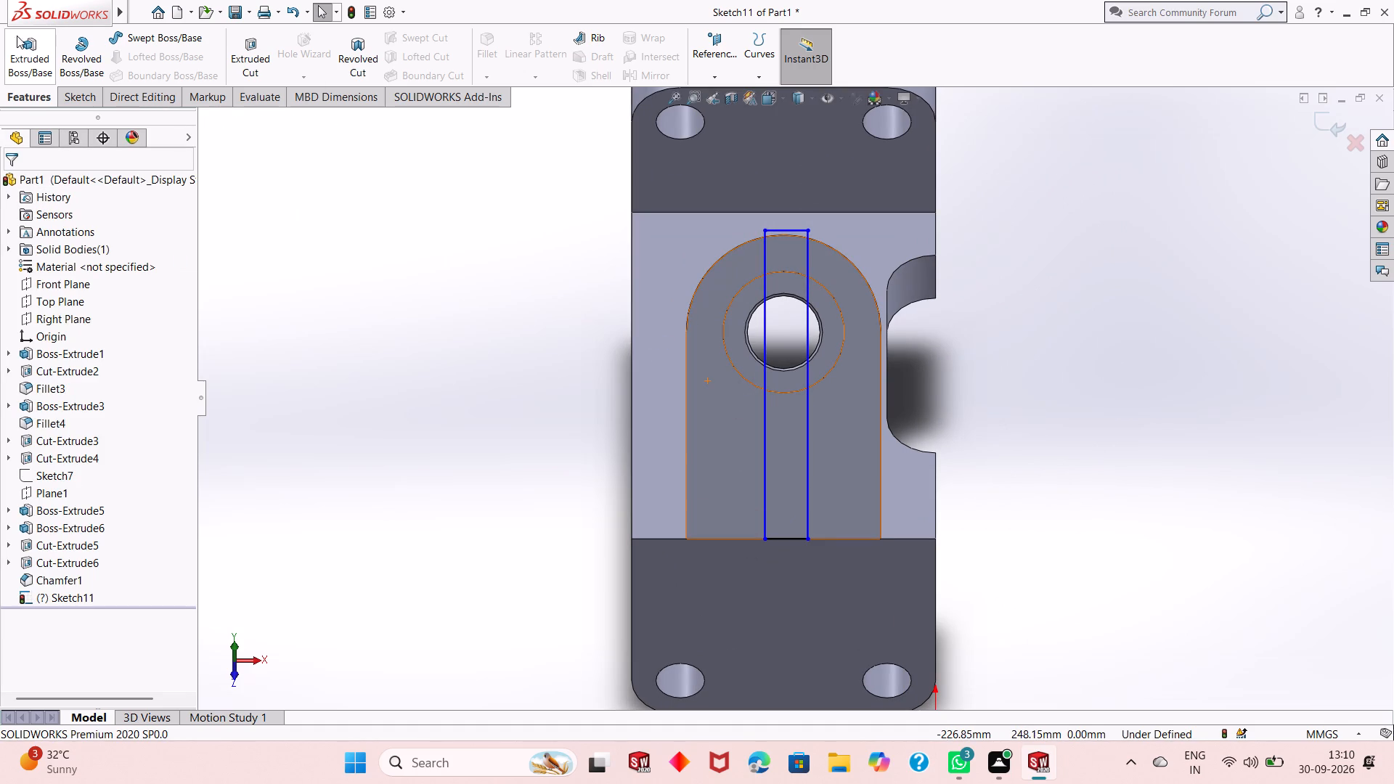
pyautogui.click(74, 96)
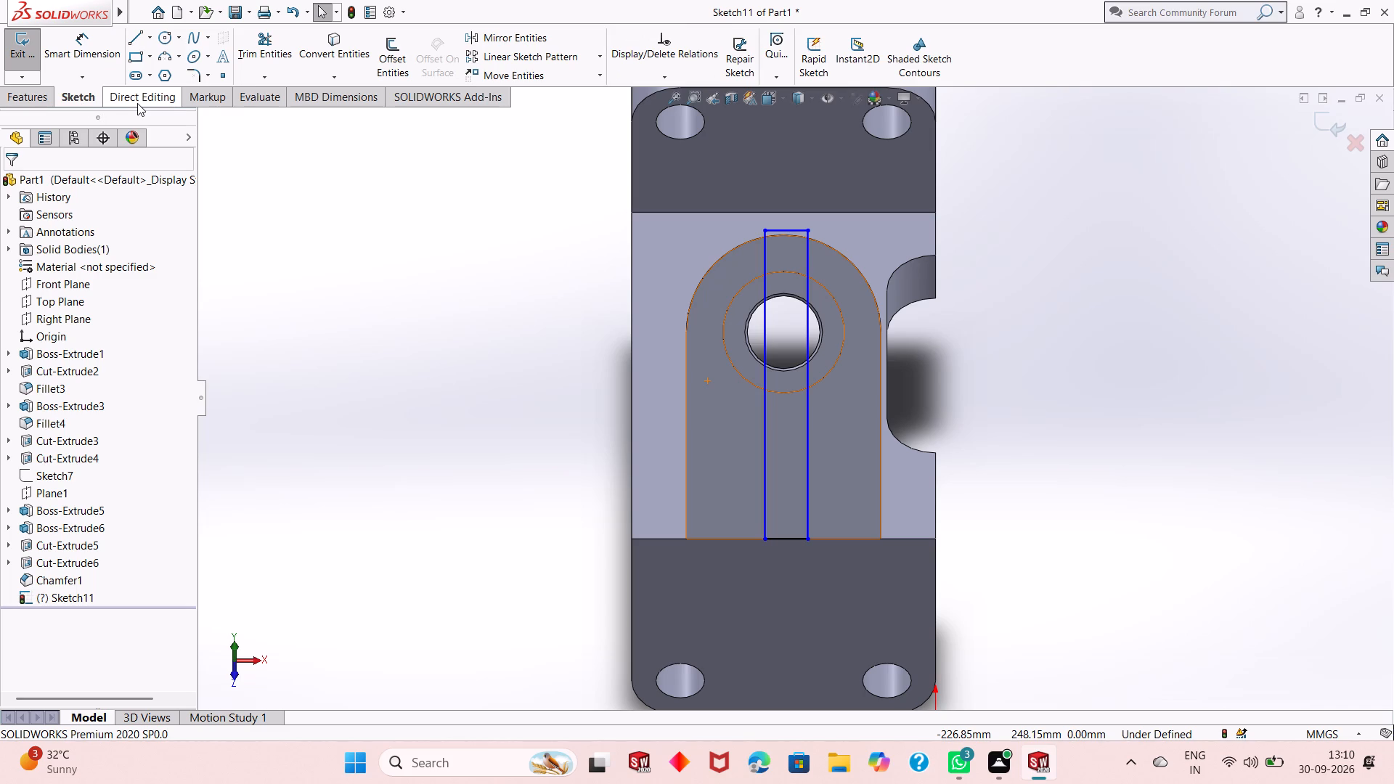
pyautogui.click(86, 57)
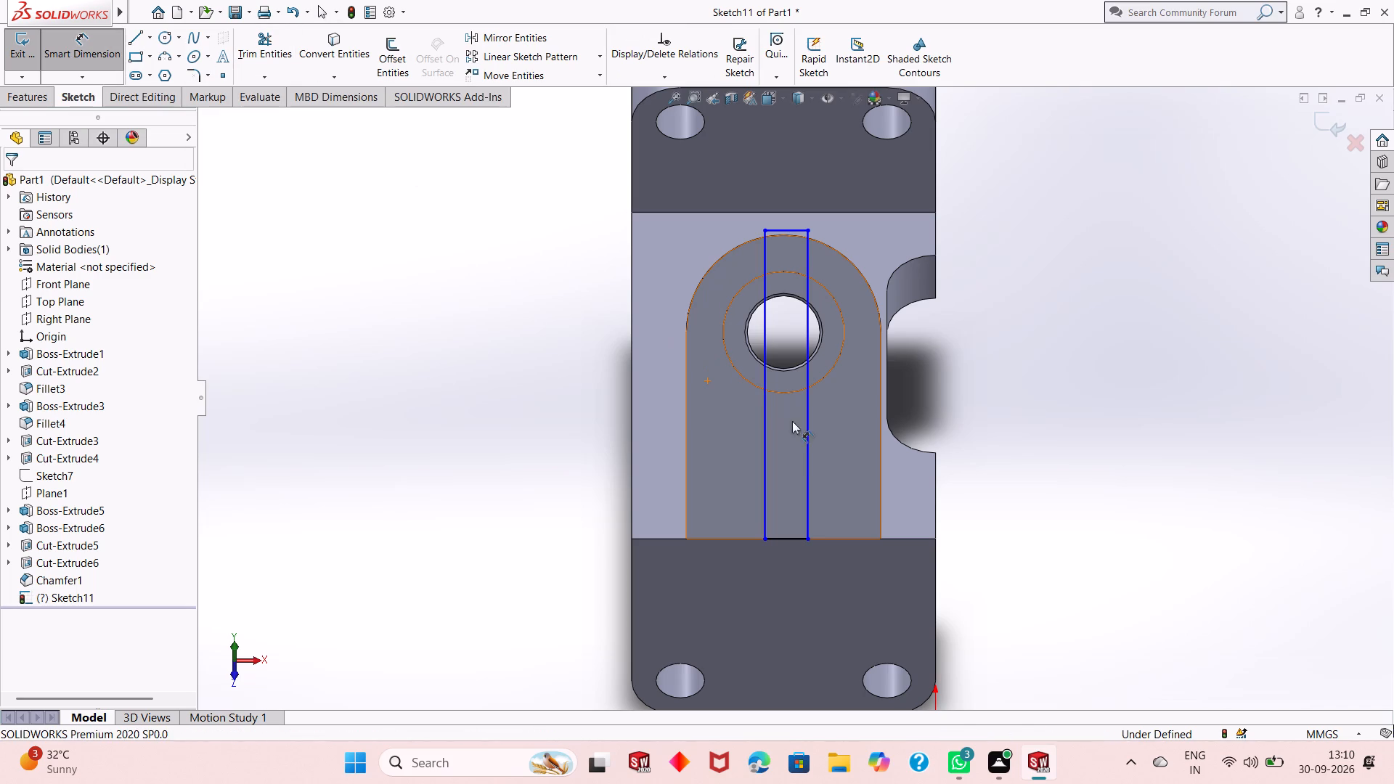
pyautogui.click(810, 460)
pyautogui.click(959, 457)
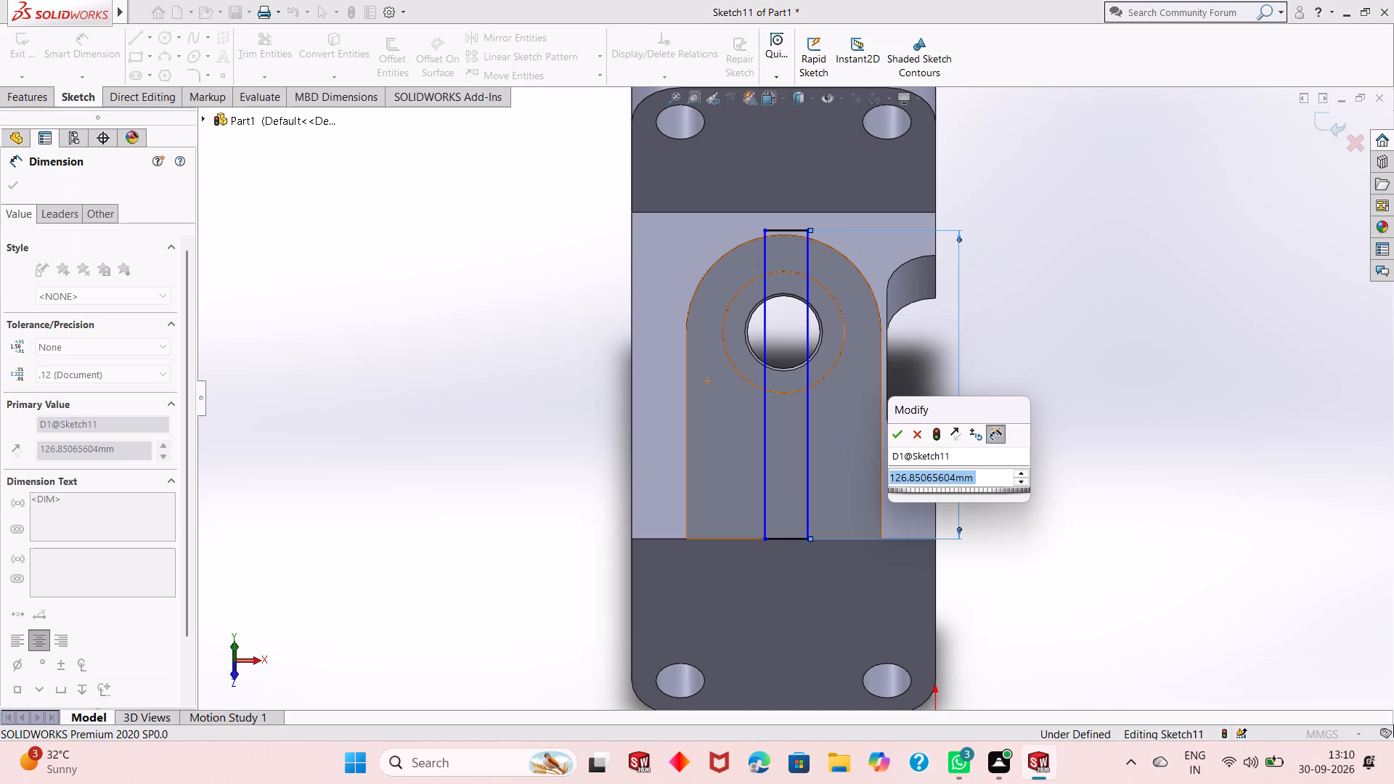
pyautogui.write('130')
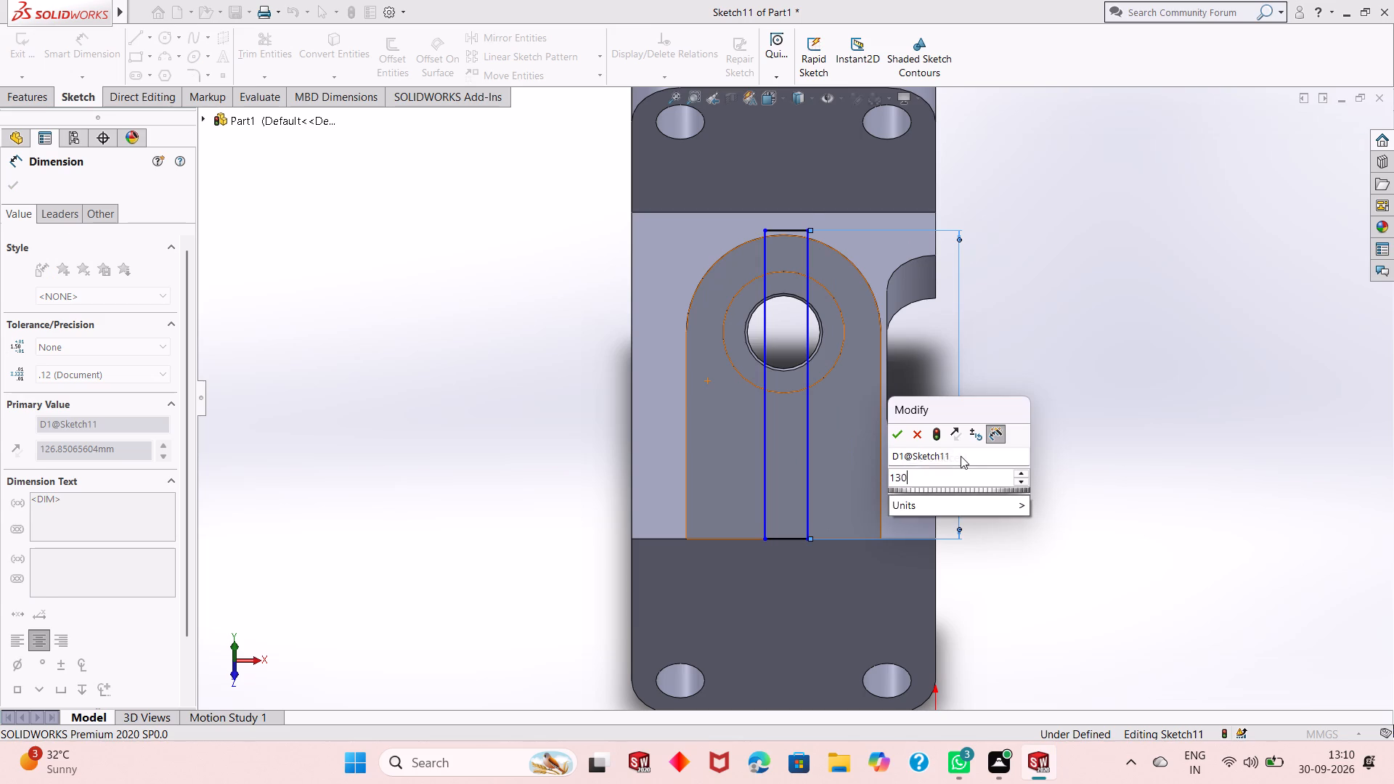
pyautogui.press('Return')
# Undo the rectangle's length dimension and the rectangle itself, leaving the sketch empty.
pyautogui.hotkey('ctrl', 'z')
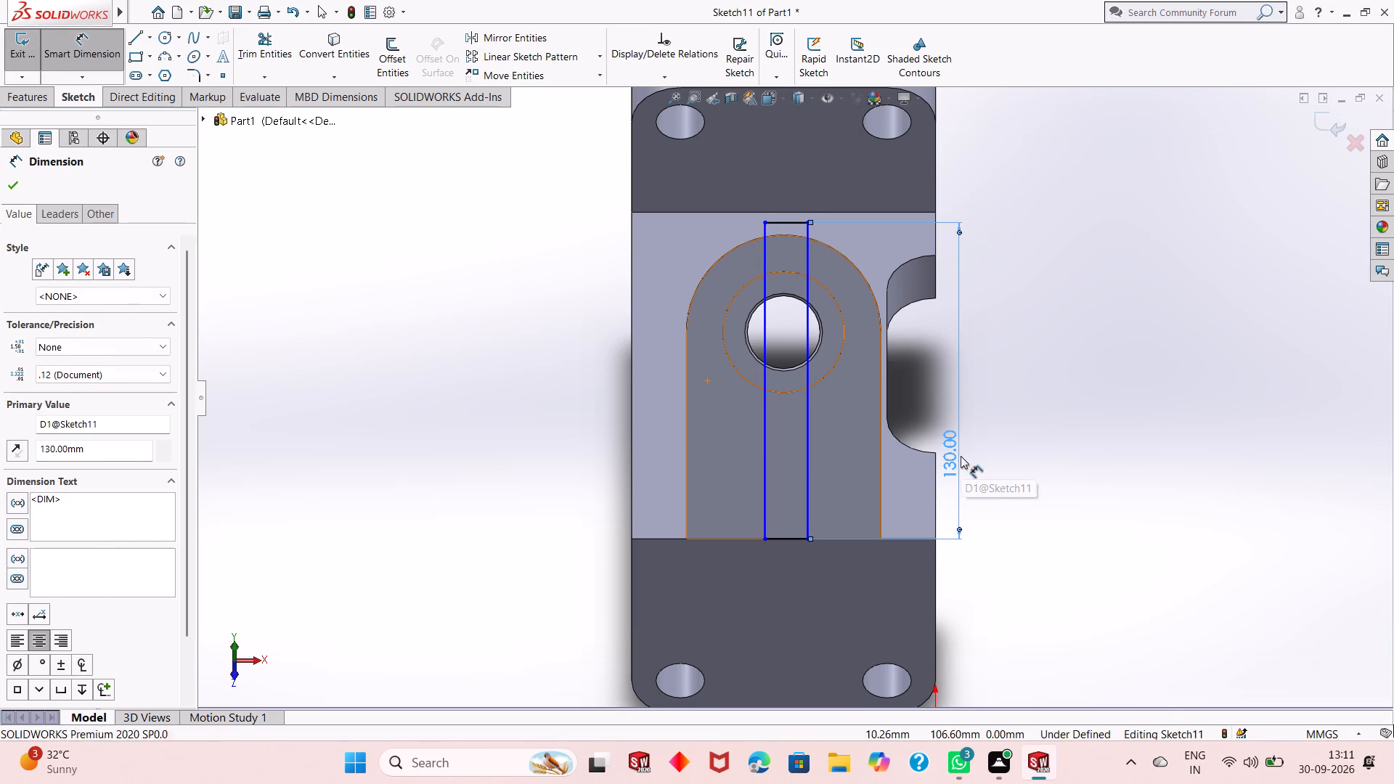
pyautogui.hotkey('ctrl', 'z')
pyautogui.hotkey('ctrl', 'z')
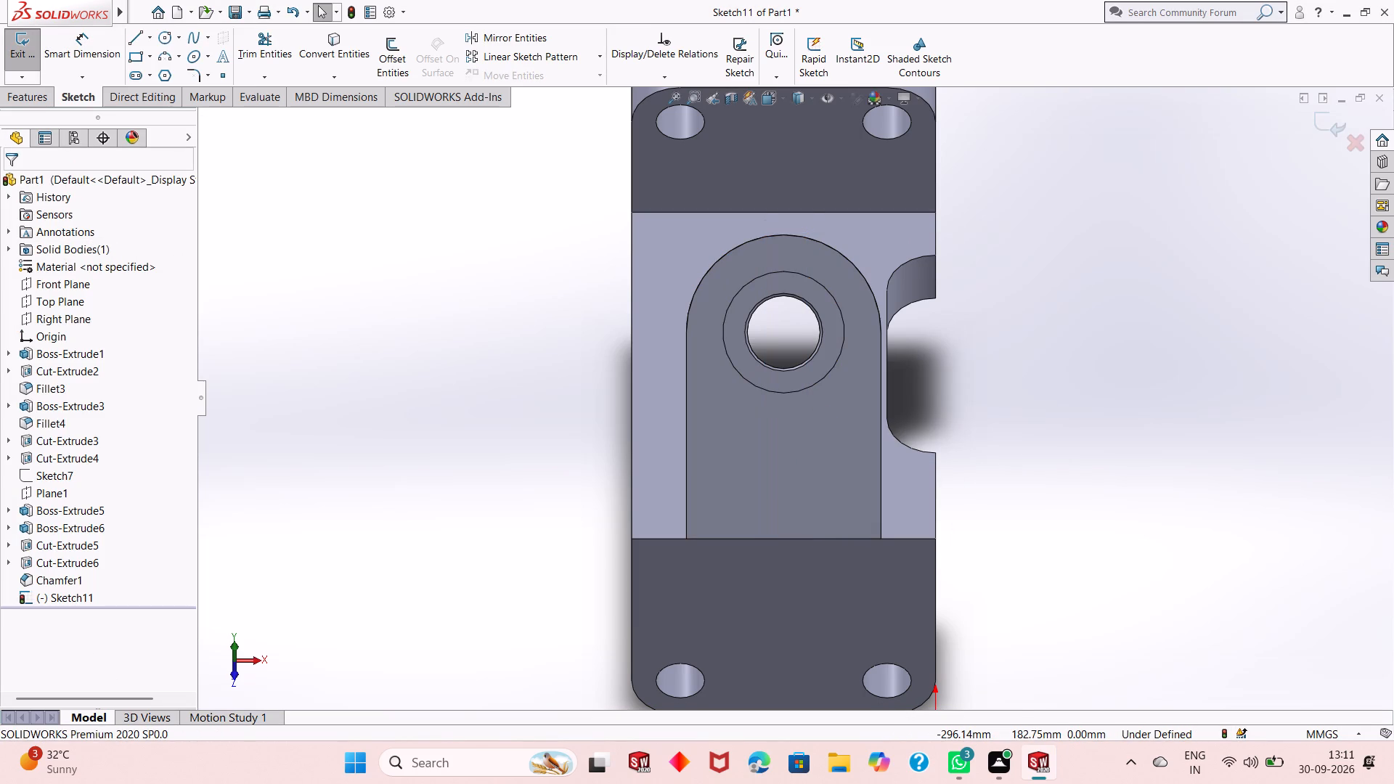
# Sketch a vertical corner rectangle about 23 by 148 mm across the bore, extending past both the lug's rounded top and its base edge.
pyautogui.click(130, 65)
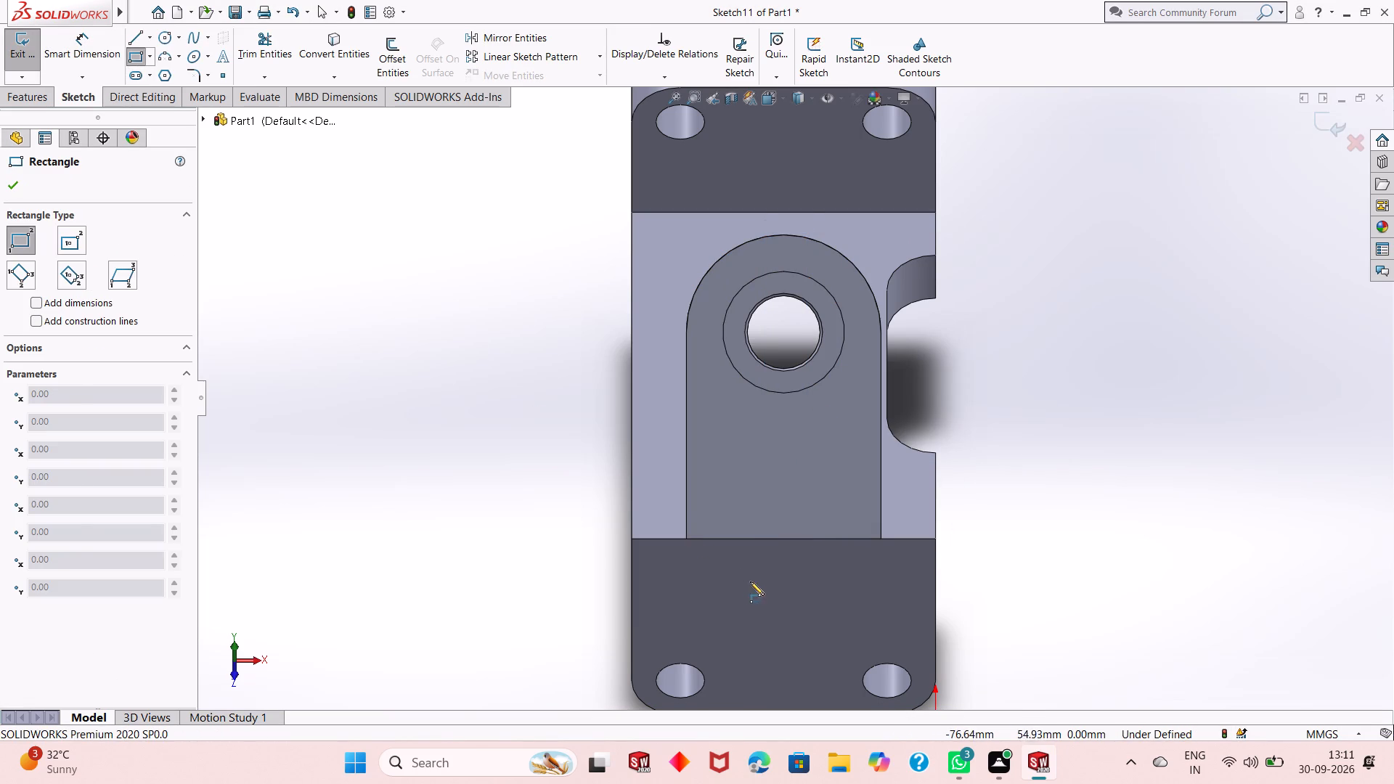
pyautogui.click(750, 580)
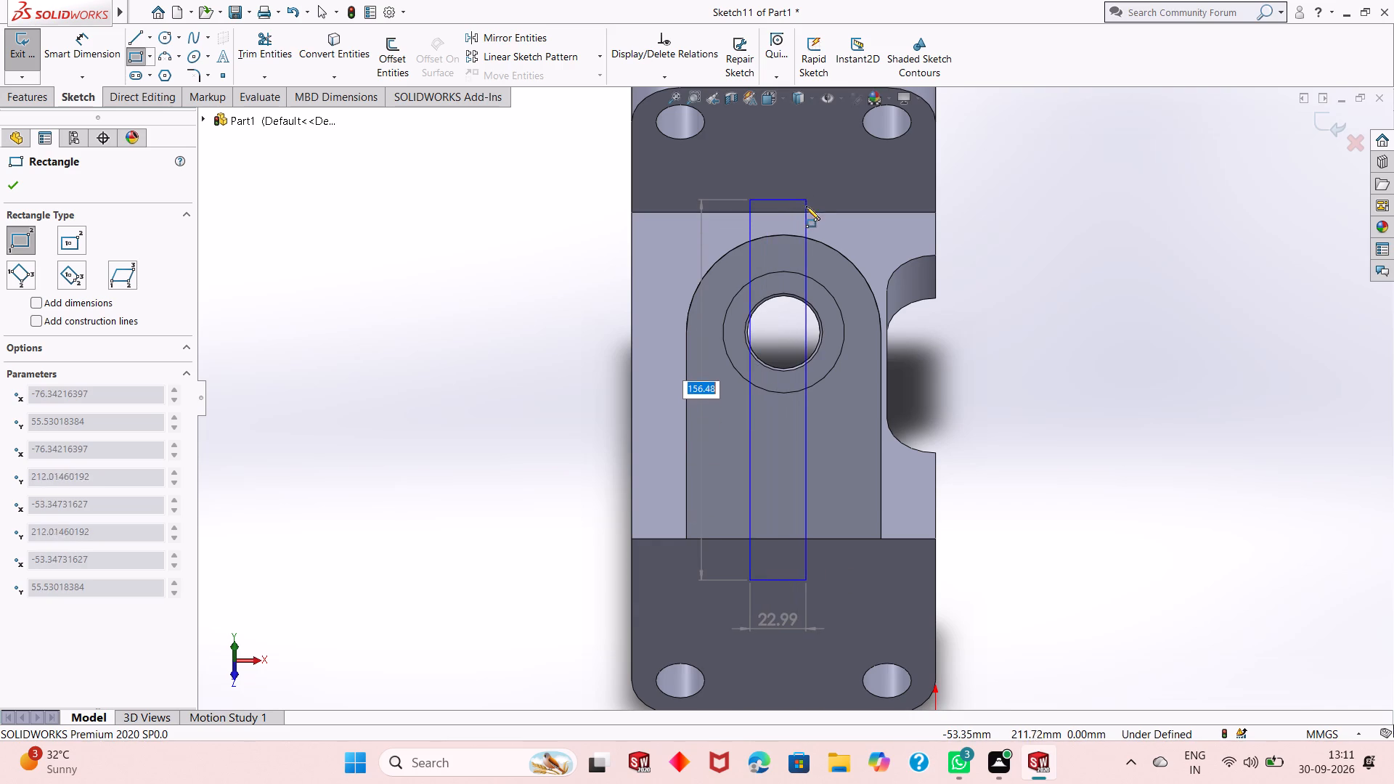
pyautogui.click(807, 221)
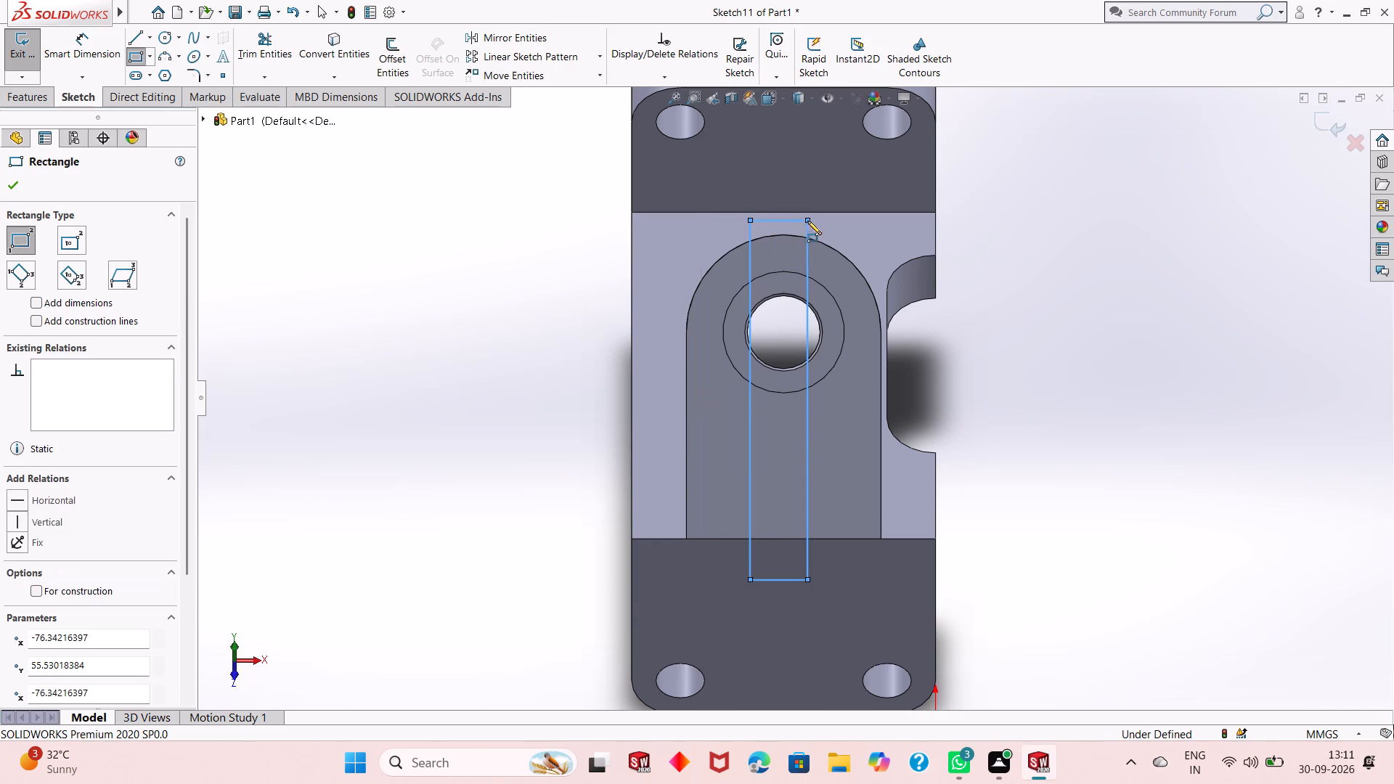
pyautogui.rightClick(186, 301)
pyautogui.click(348, 322)
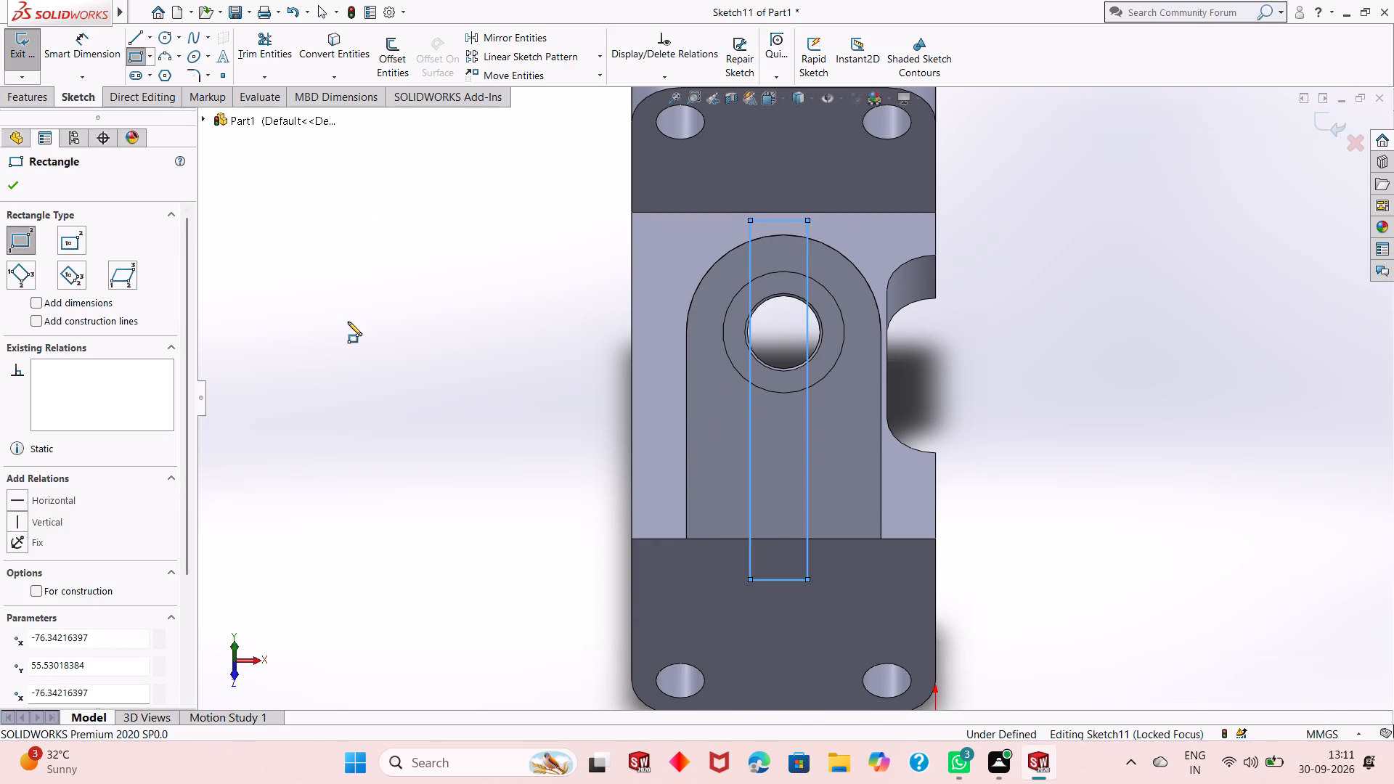
pyautogui.rightClick(348, 322)
pyautogui.click(377, 336)
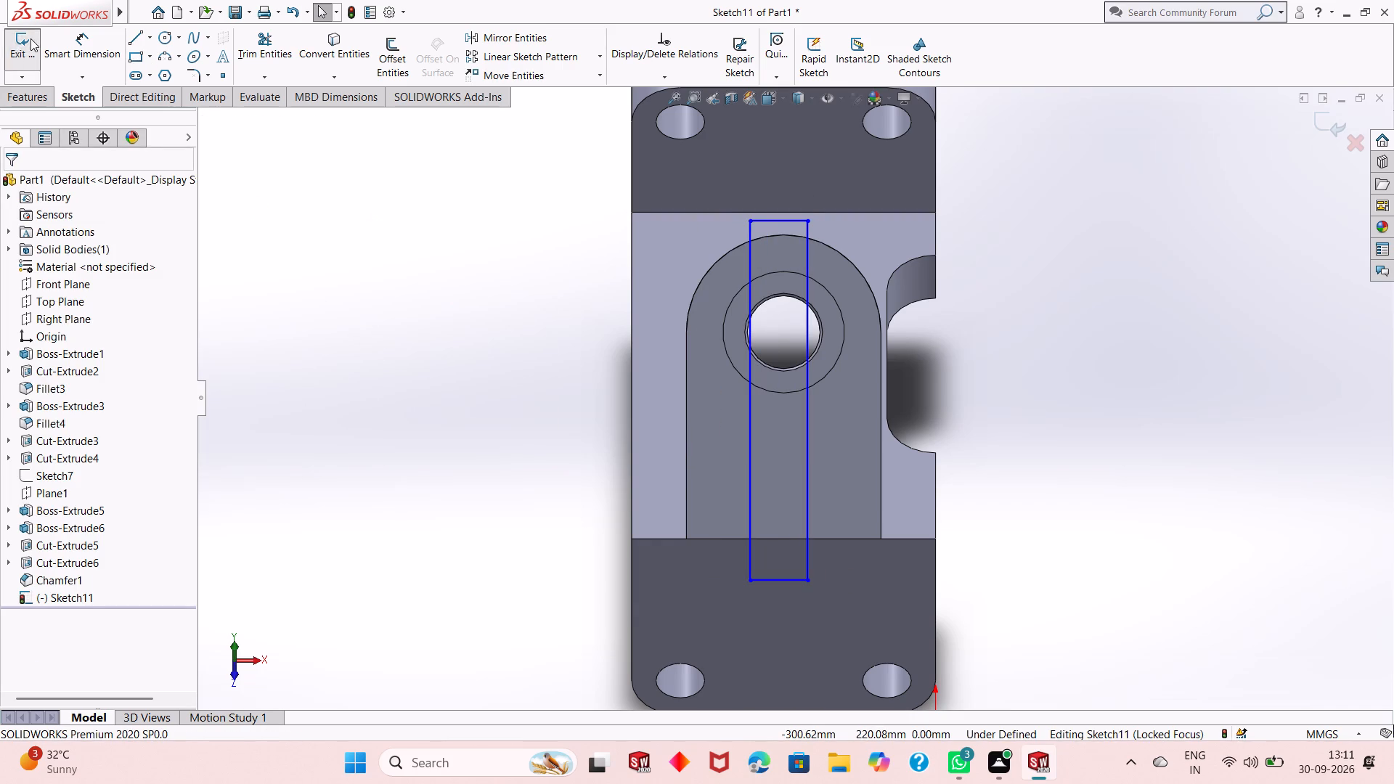
# Dimension the horizontal offset from the lug's lower-left corner to the rectangle's lower-left corner as 40-7.5, giving 32.5 mm.
pyautogui.click(81, 52)
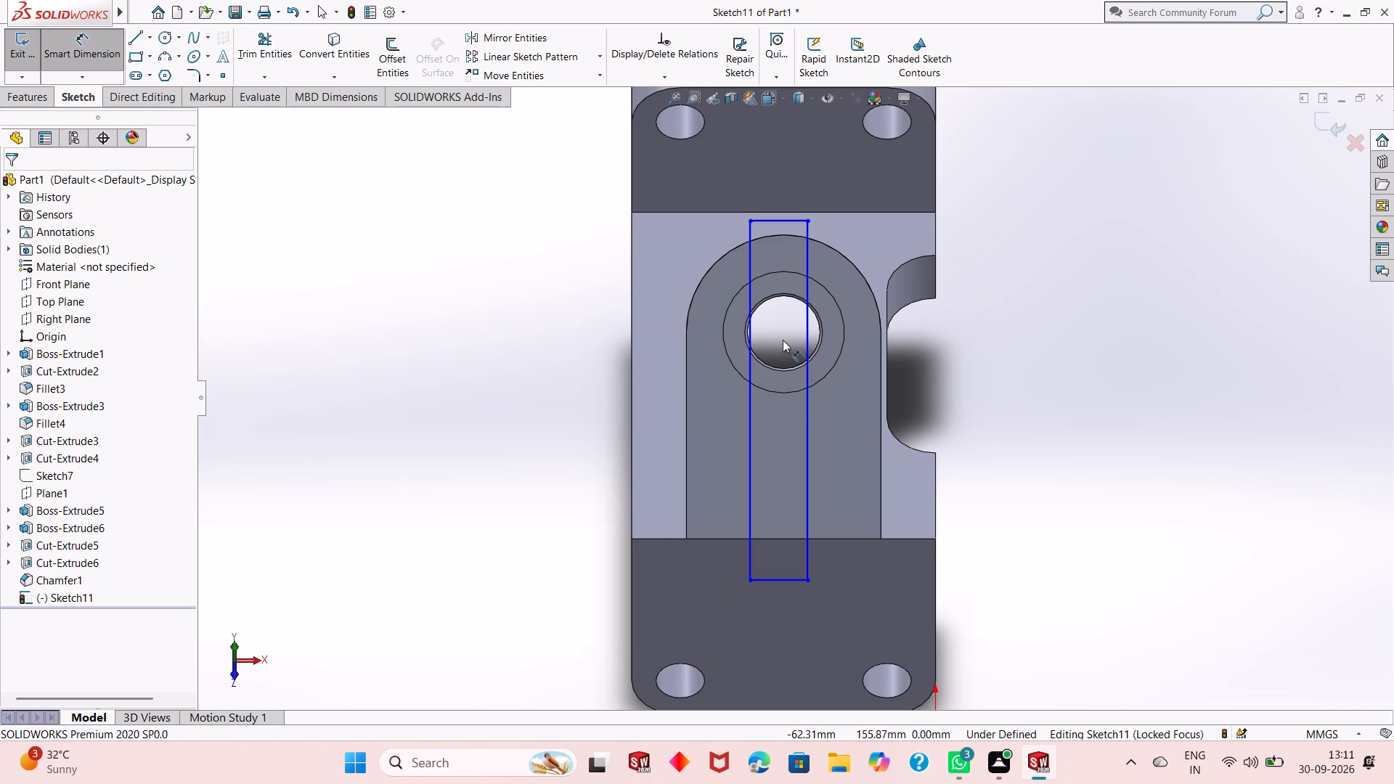
pyautogui.click(748, 582)
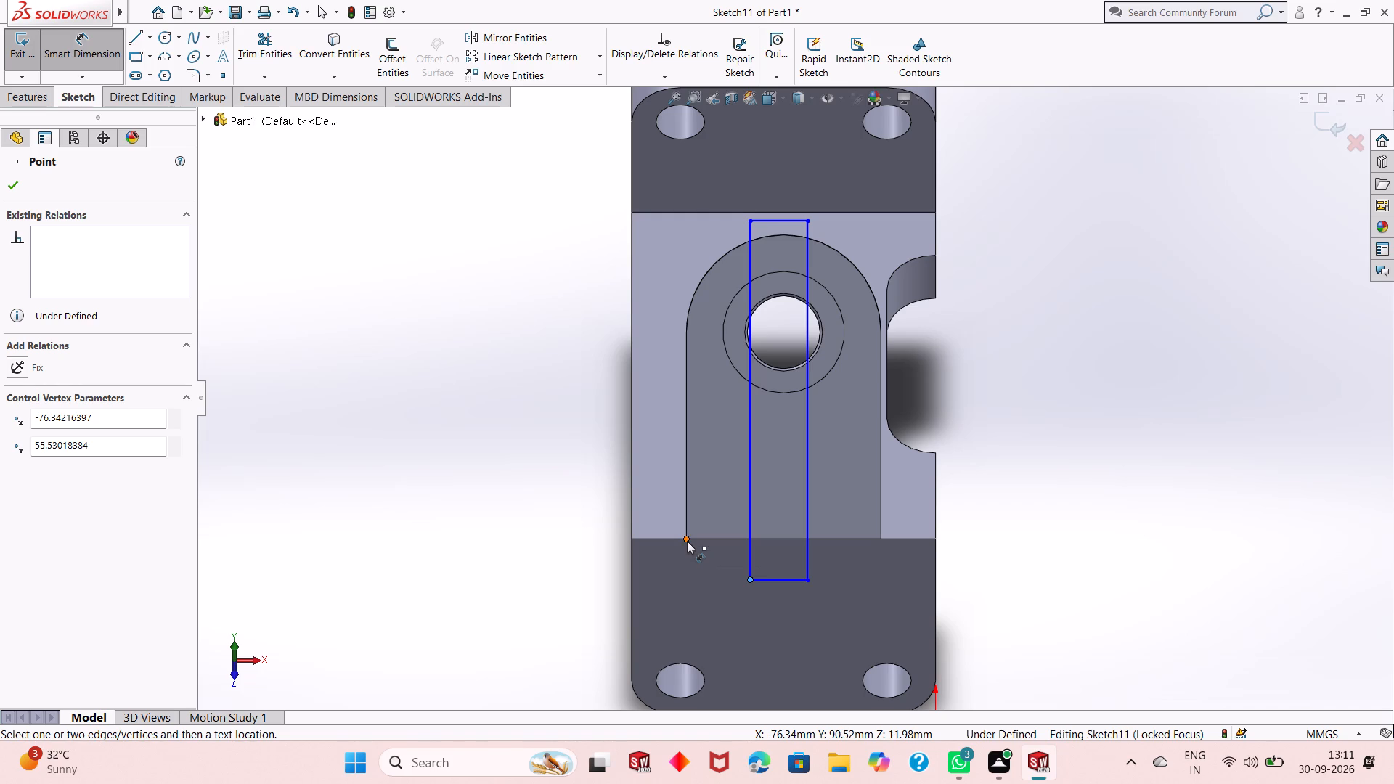
pyautogui.click(687, 541)
pyautogui.click(717, 632)
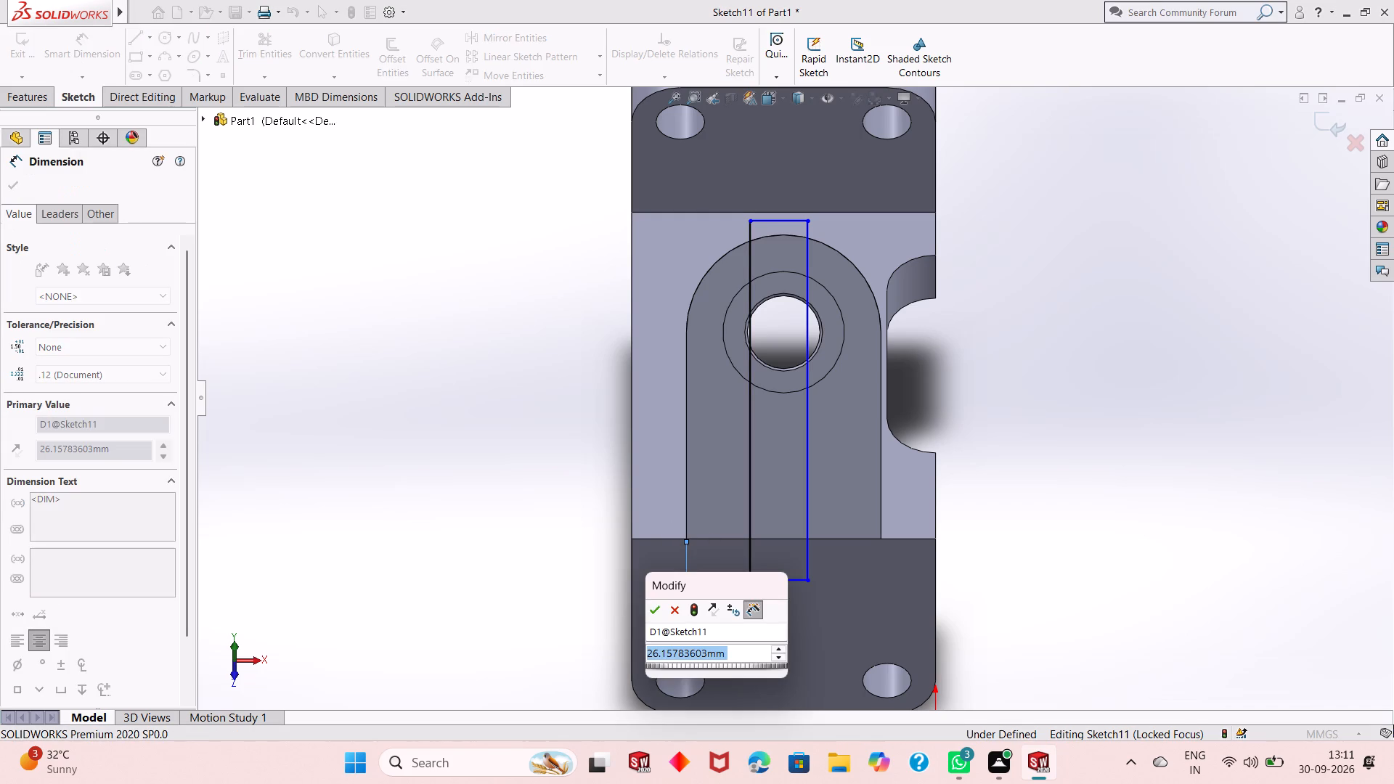
pyautogui.write('40-')
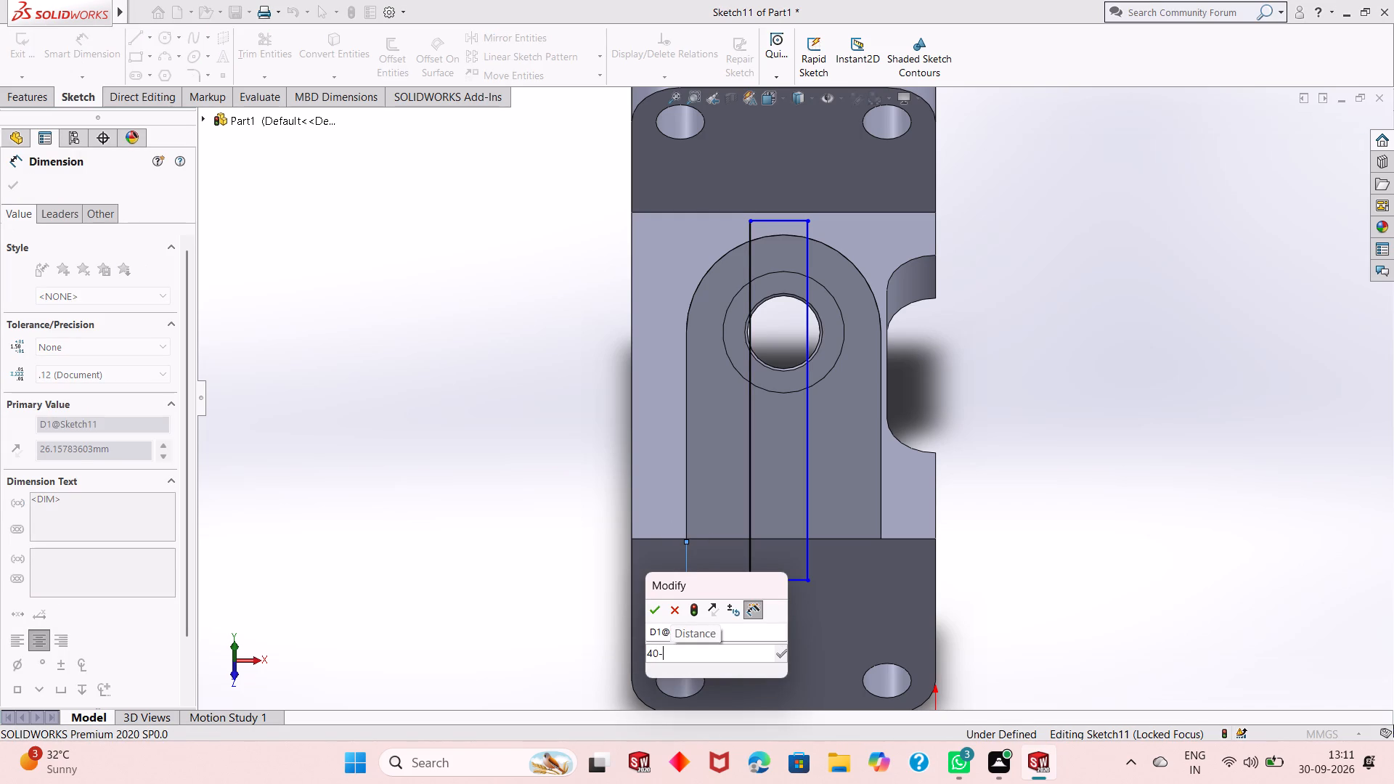
pyautogui.write('7.8')
pyautogui.press('BackSpace')
pyautogui.press('5')
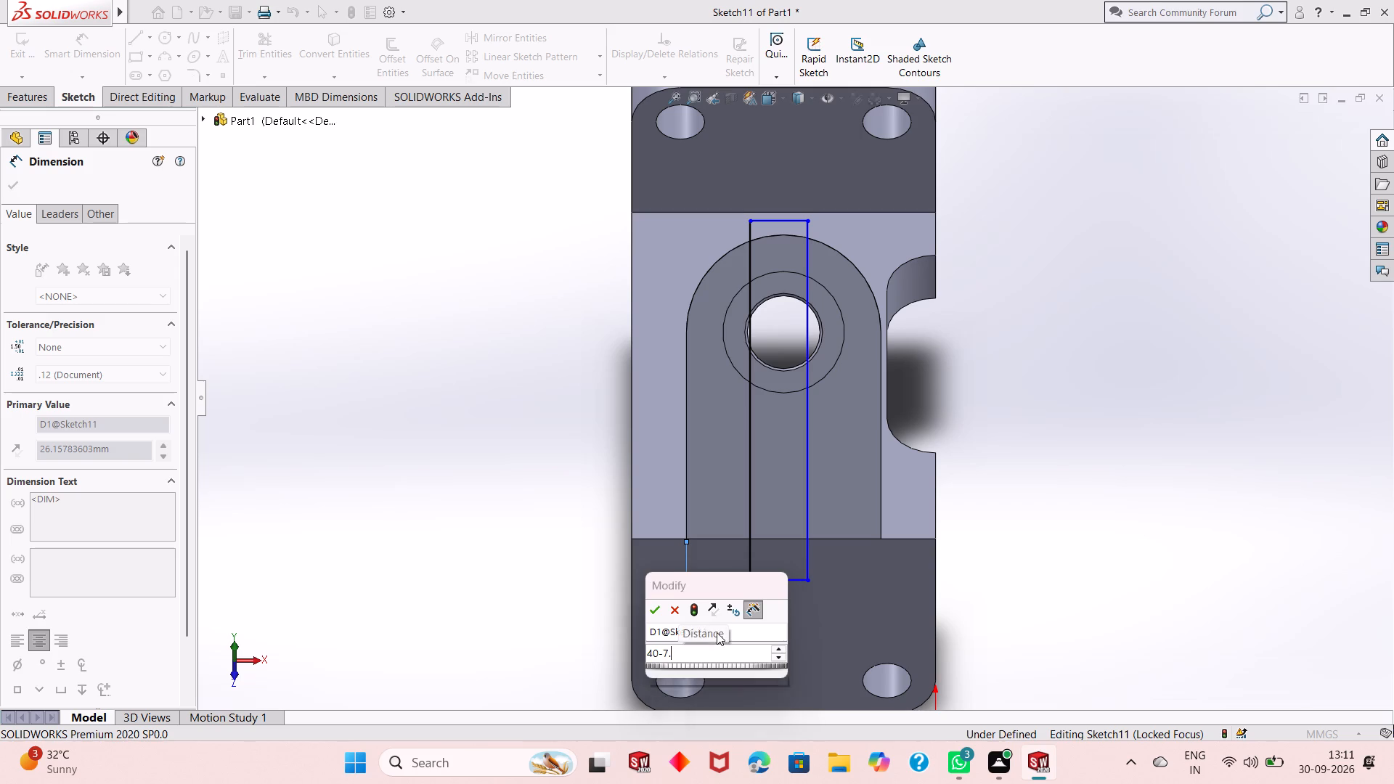
pyautogui.press('Return')
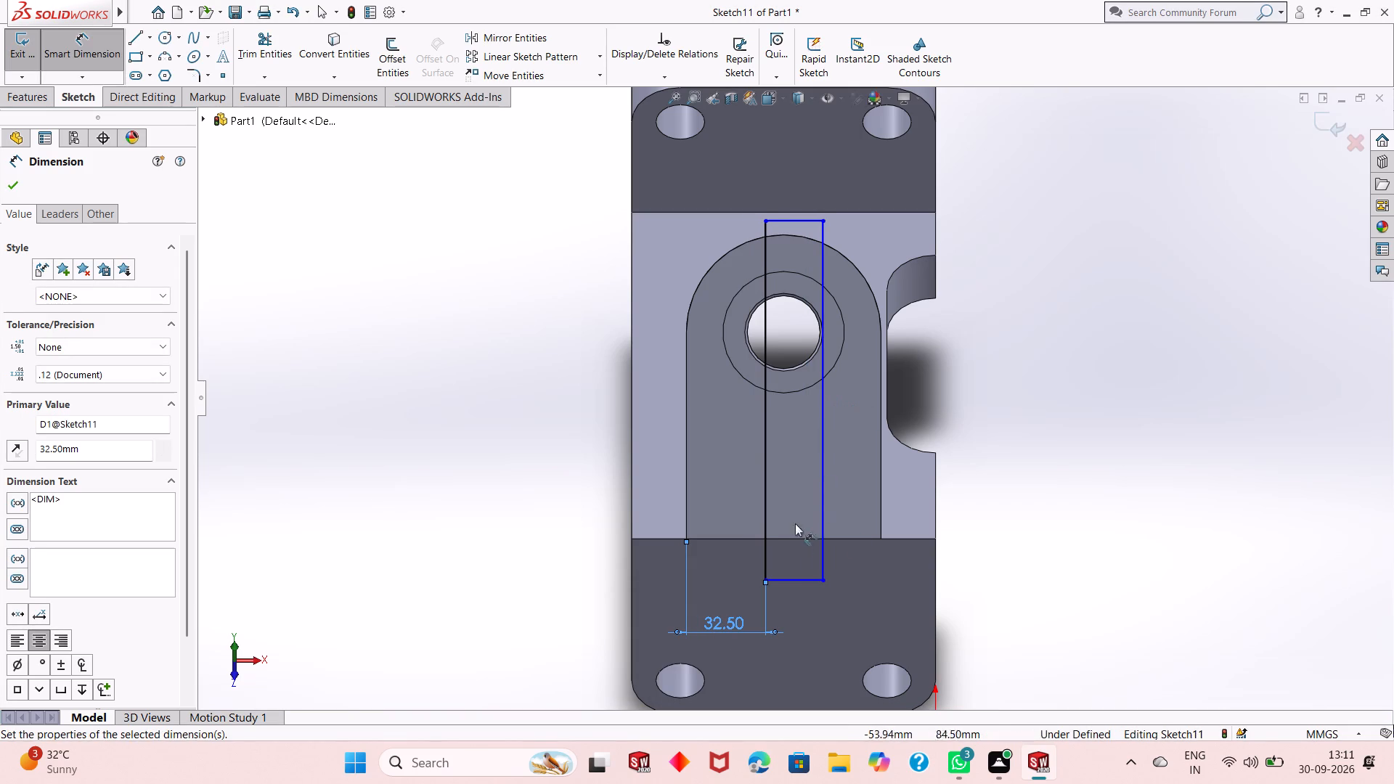
# Dimension the rectangle's bottom edge to a width of 15 mm.
pyautogui.click(799, 583)
pyautogui.click(799, 611)
pyautogui.write('151')
pyautogui.press('BackSpace')
pyautogui.press('Return')
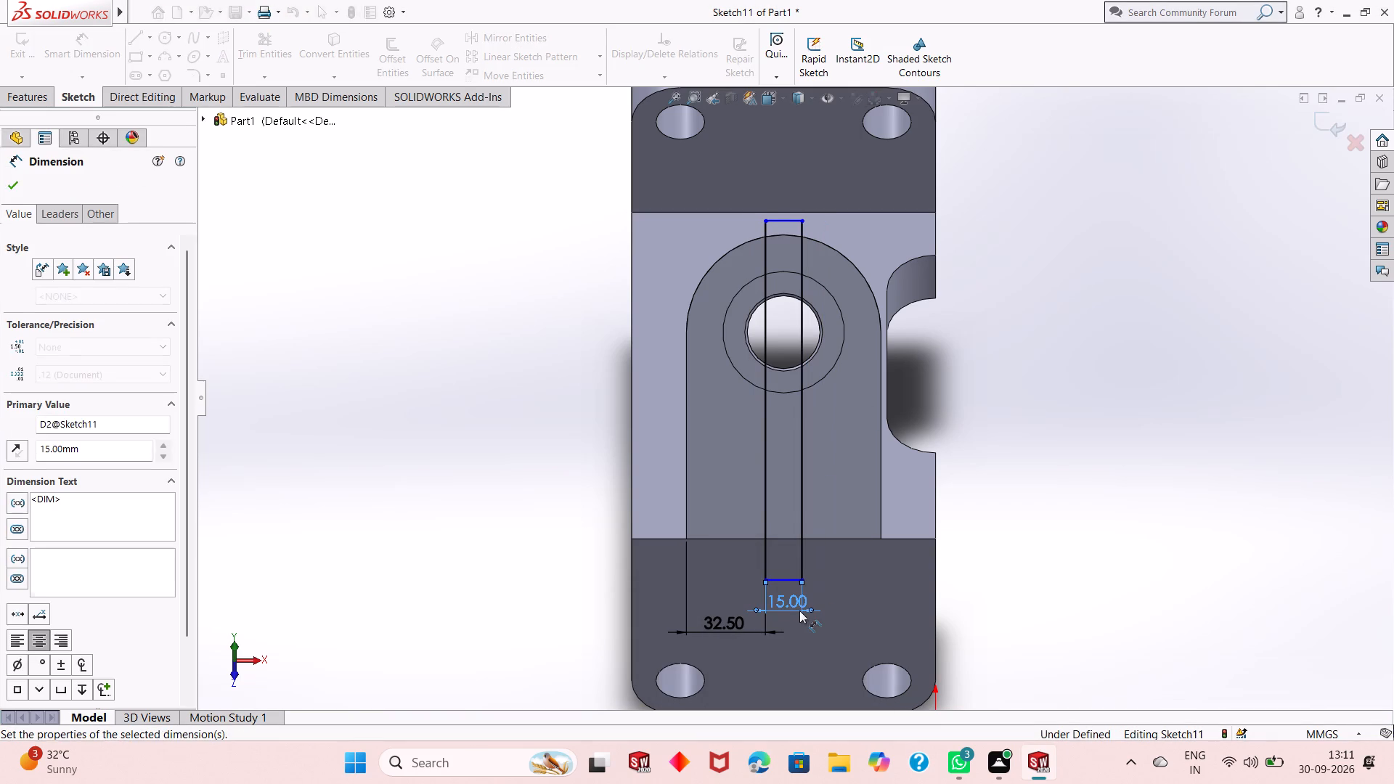
pyautogui.rightClick(1083, 357)
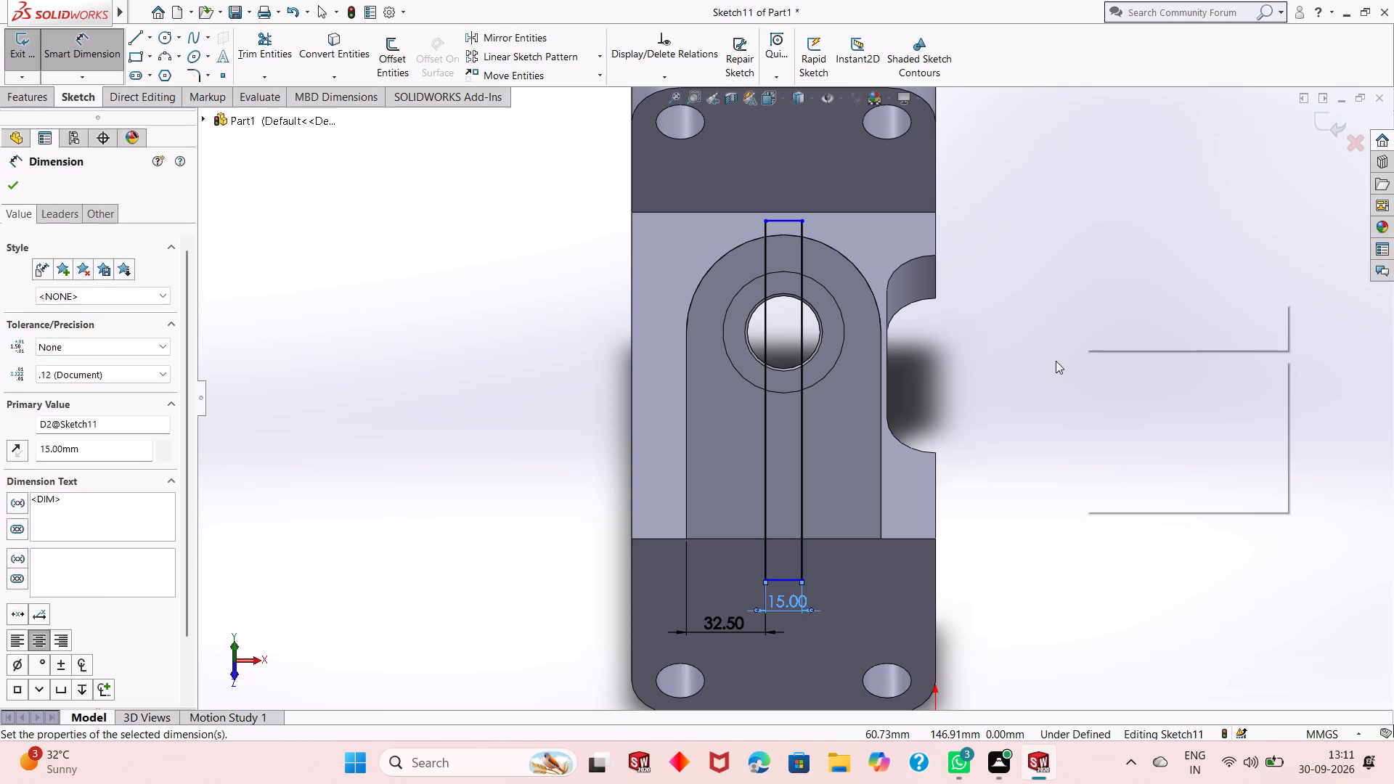
pyautogui.click(1056, 360)
# Dimension the rectangle's right vertical side to a length of 148 mm.
pyautogui.click(806, 451)
pyautogui.click(1007, 415)
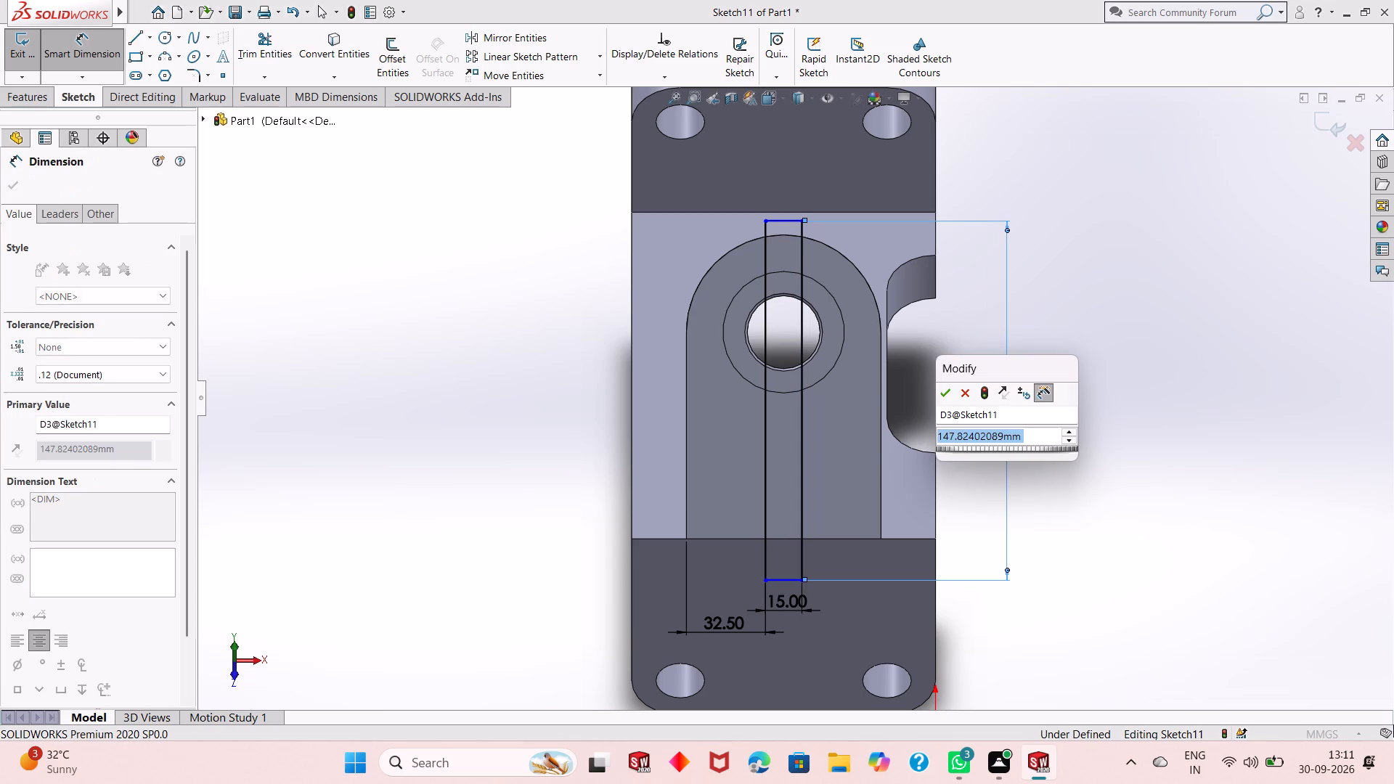
pyautogui.write('148')
pyautogui.press('Return')
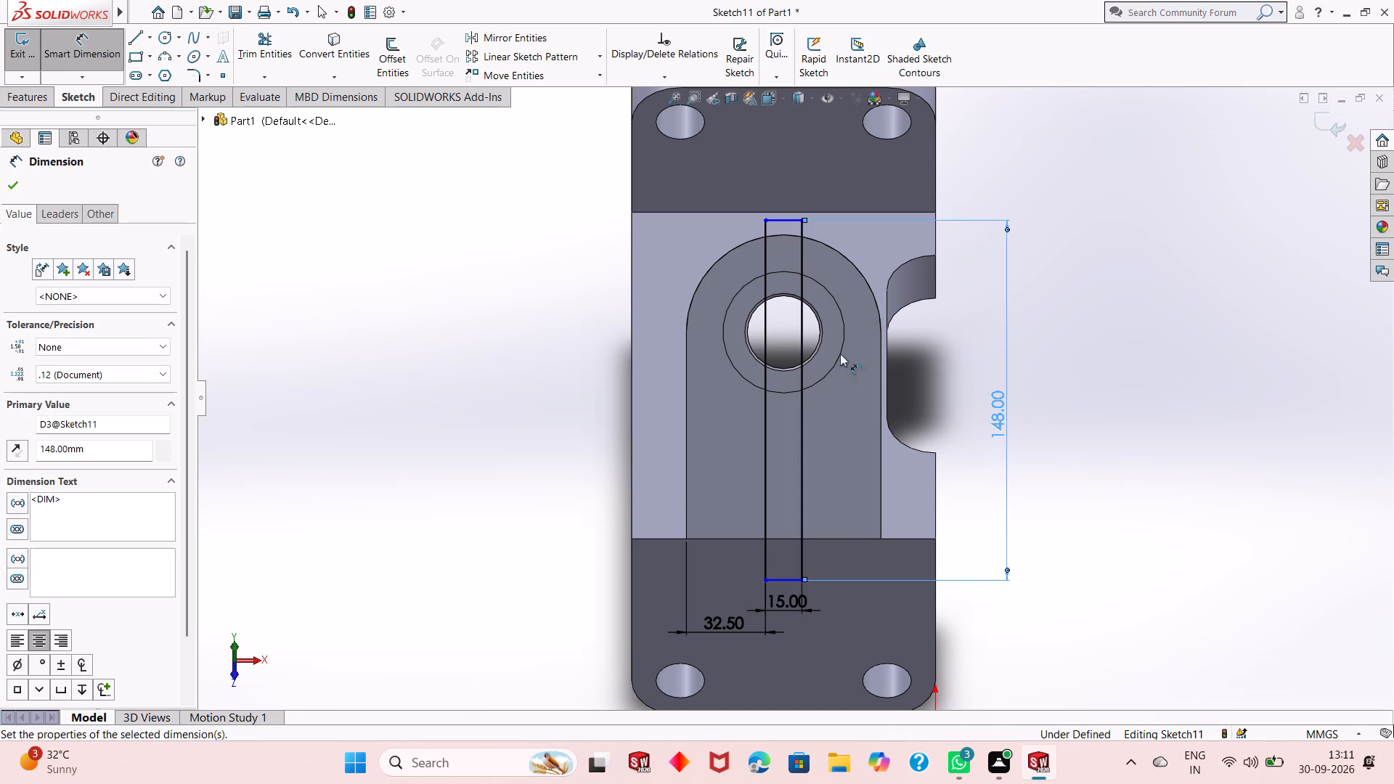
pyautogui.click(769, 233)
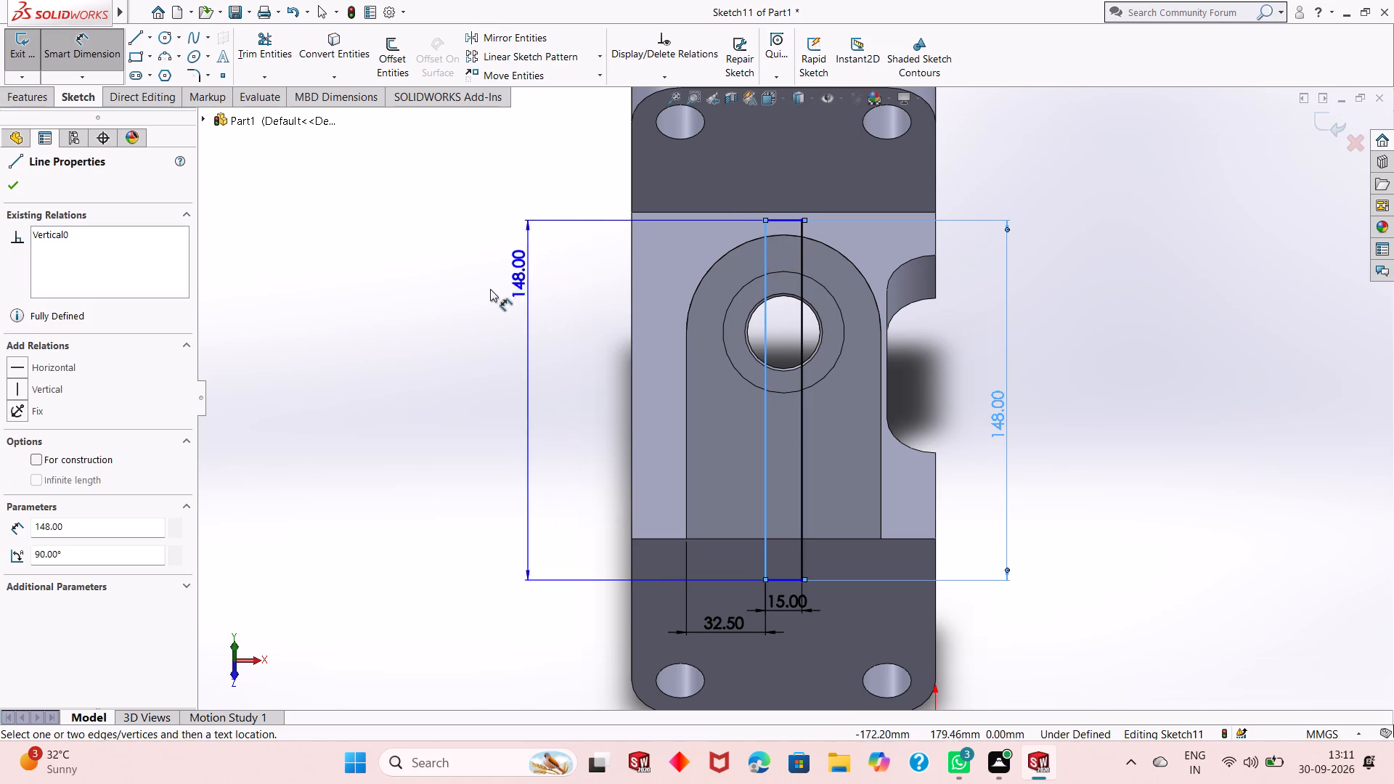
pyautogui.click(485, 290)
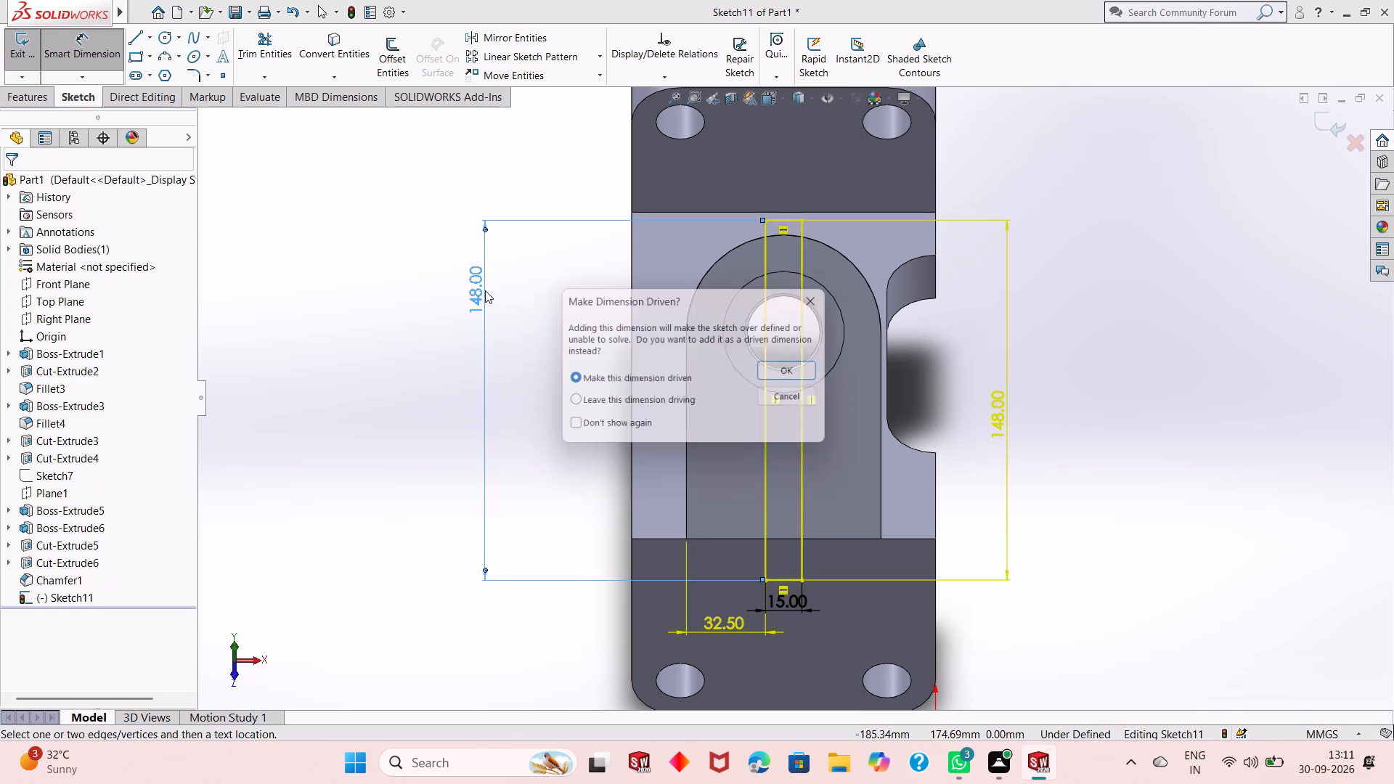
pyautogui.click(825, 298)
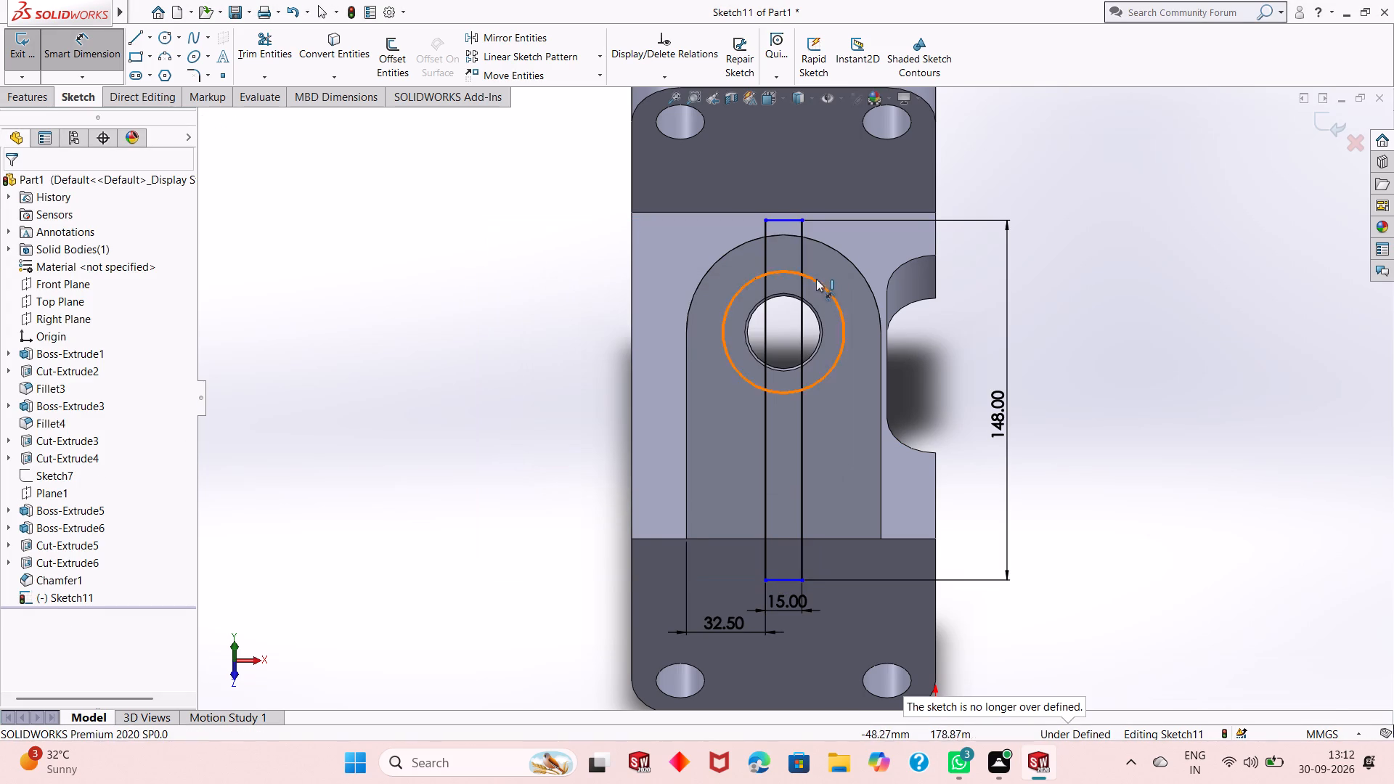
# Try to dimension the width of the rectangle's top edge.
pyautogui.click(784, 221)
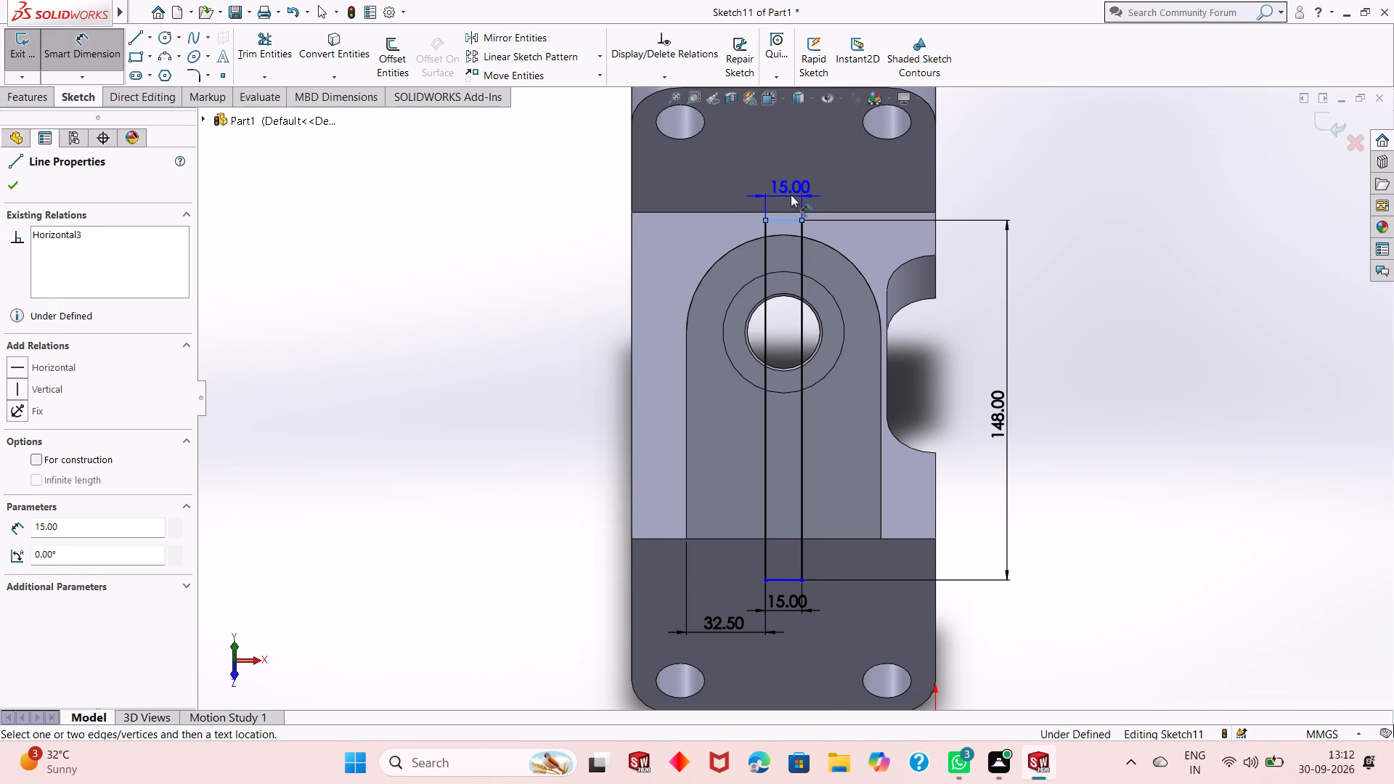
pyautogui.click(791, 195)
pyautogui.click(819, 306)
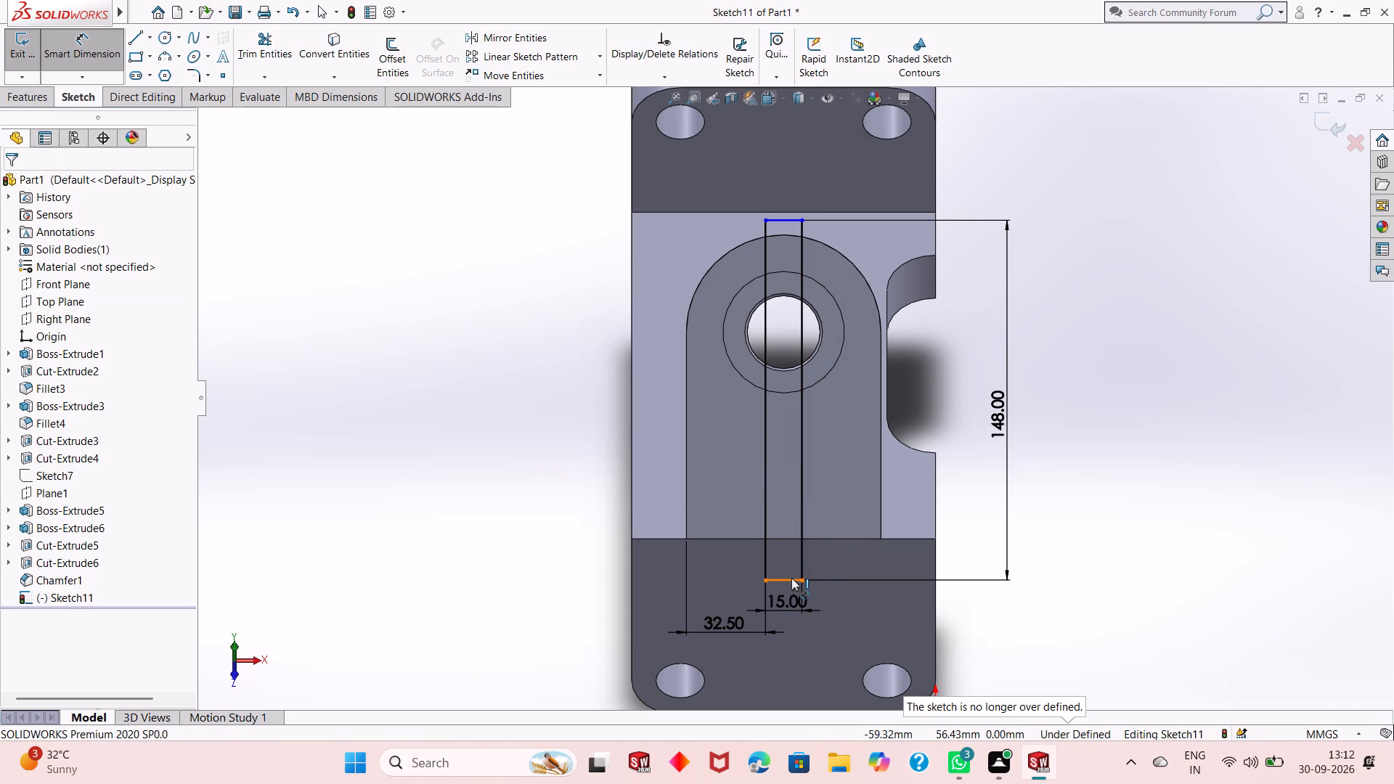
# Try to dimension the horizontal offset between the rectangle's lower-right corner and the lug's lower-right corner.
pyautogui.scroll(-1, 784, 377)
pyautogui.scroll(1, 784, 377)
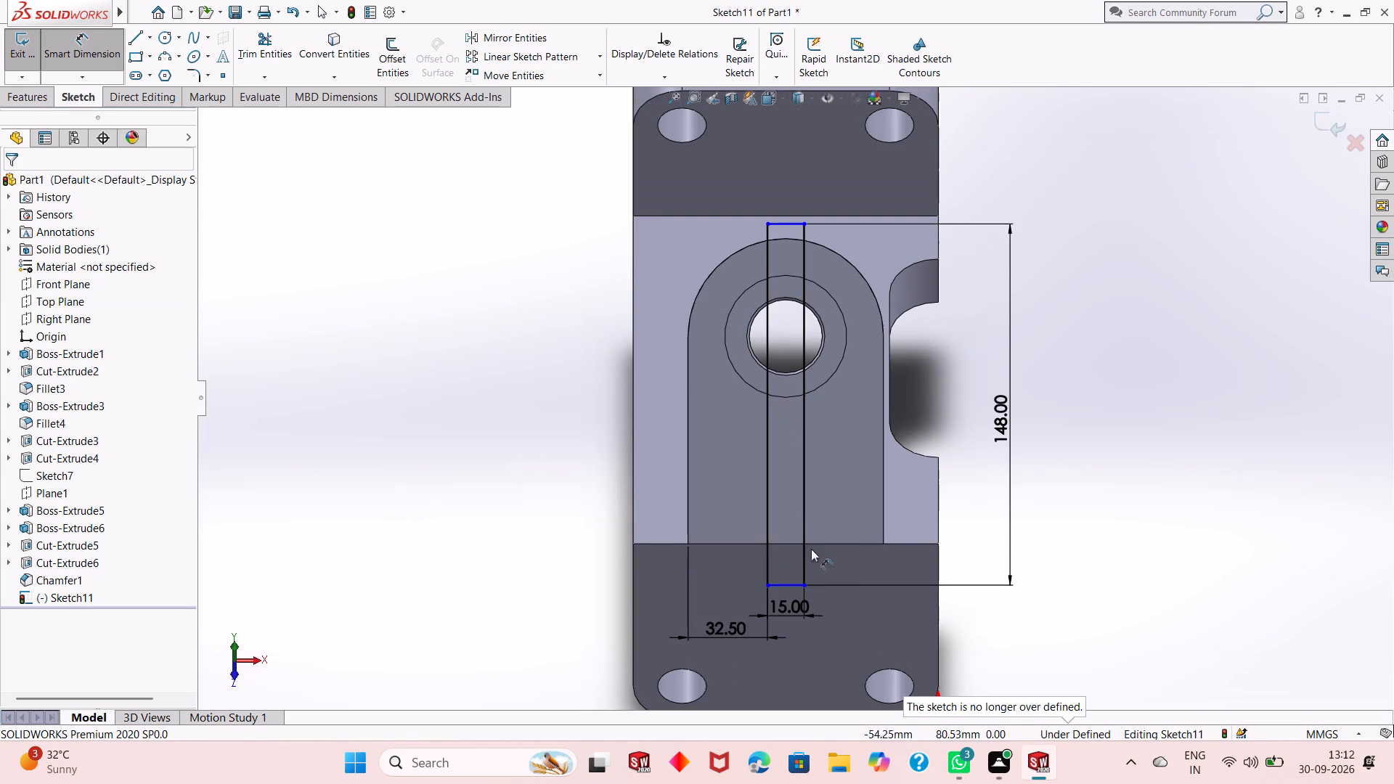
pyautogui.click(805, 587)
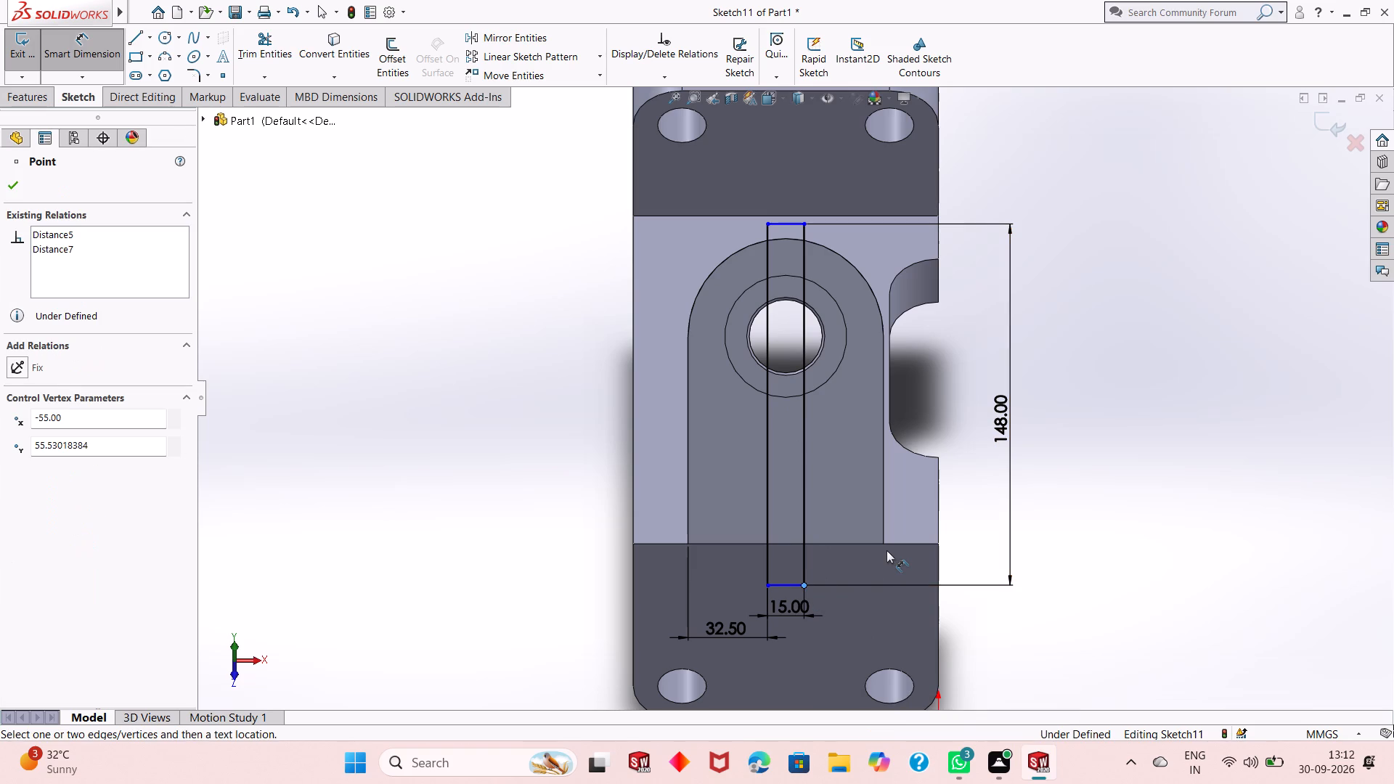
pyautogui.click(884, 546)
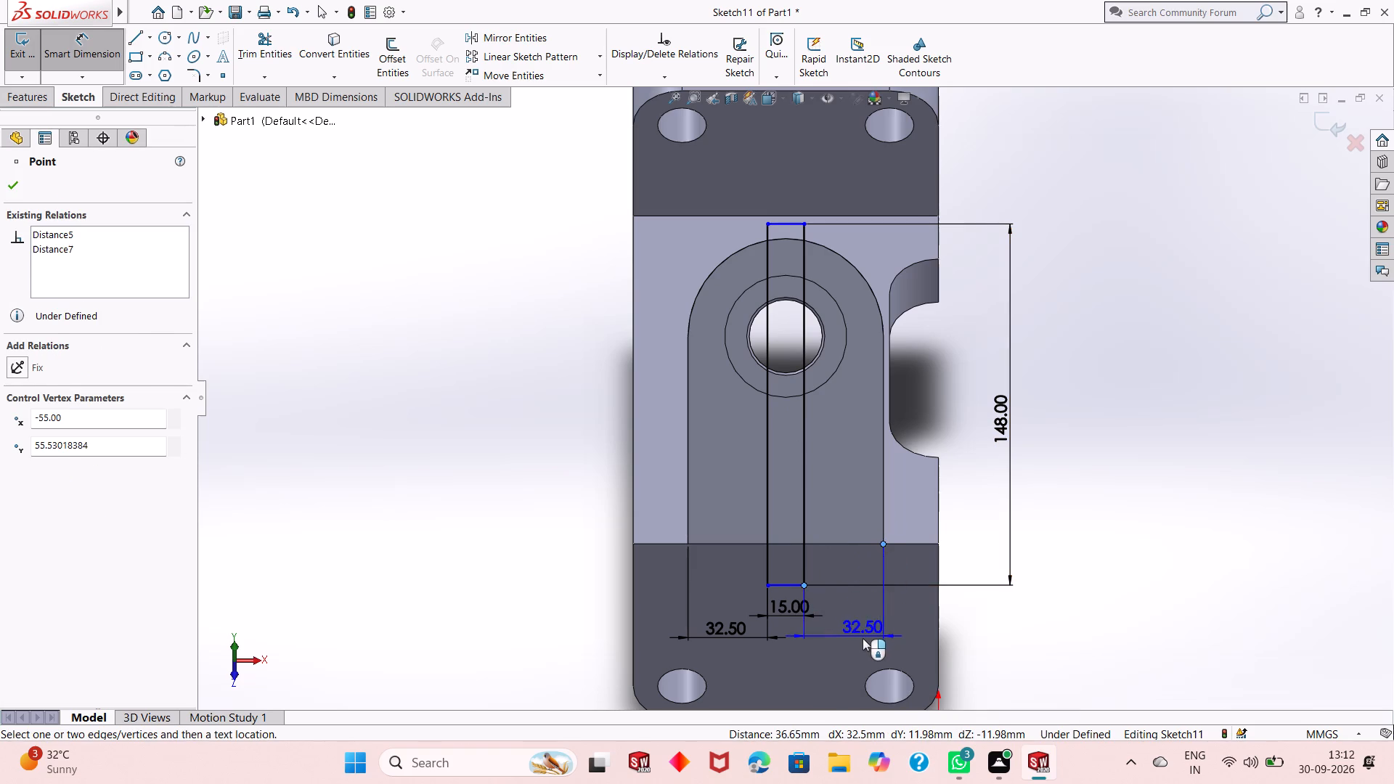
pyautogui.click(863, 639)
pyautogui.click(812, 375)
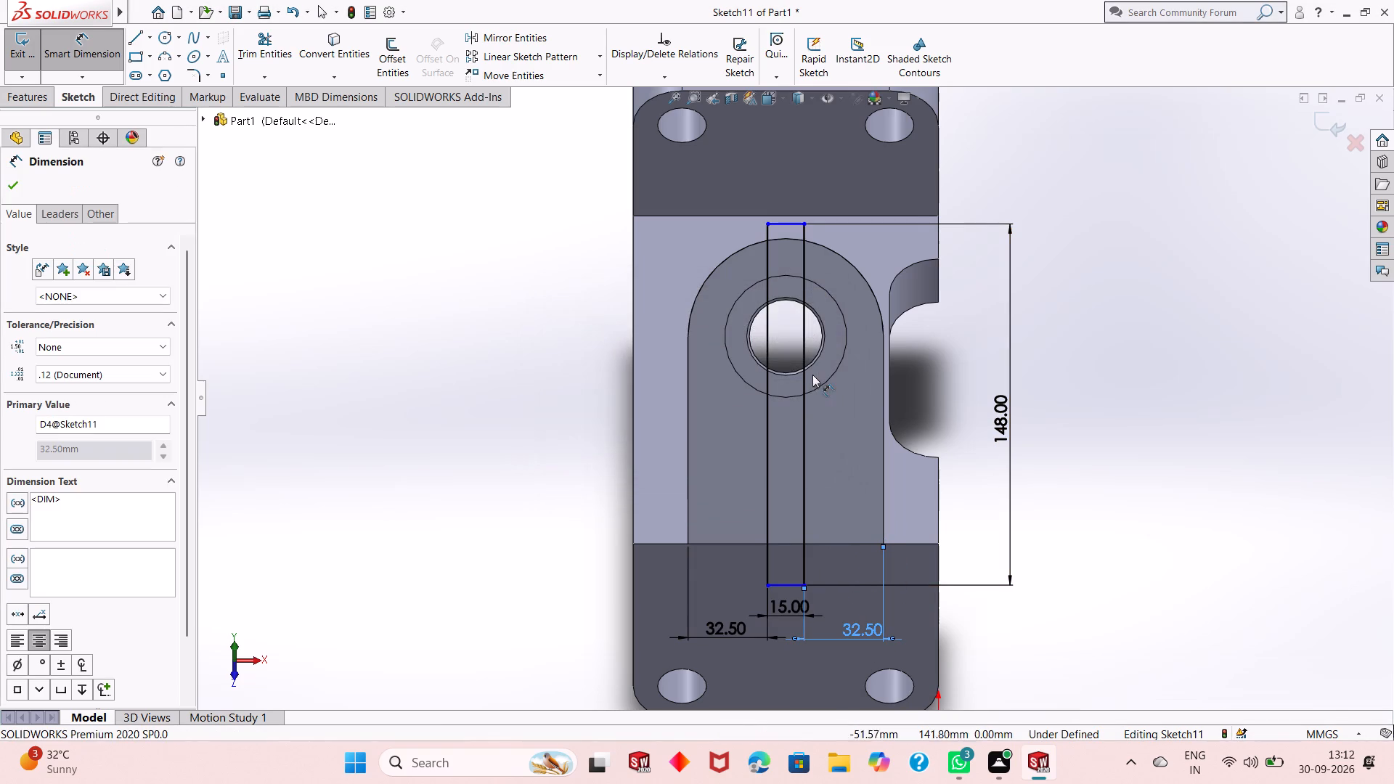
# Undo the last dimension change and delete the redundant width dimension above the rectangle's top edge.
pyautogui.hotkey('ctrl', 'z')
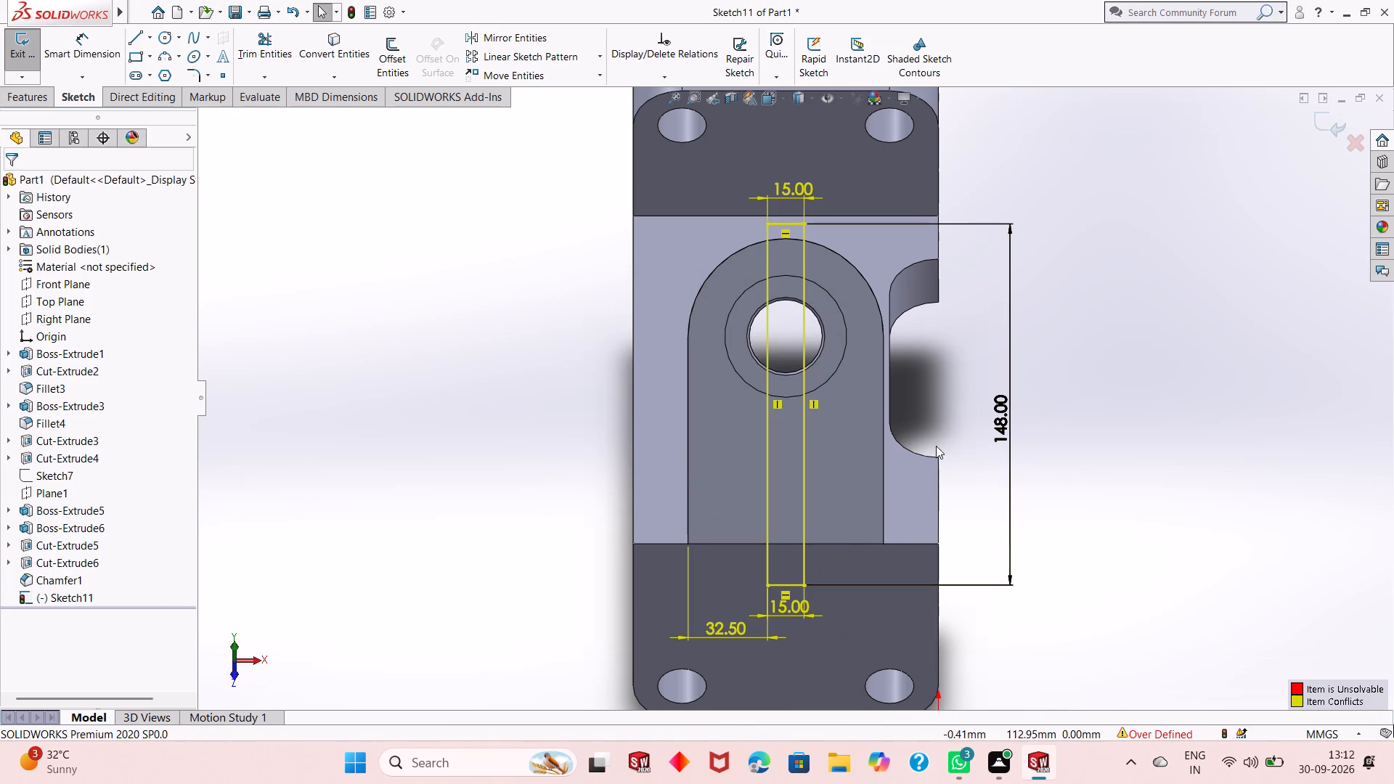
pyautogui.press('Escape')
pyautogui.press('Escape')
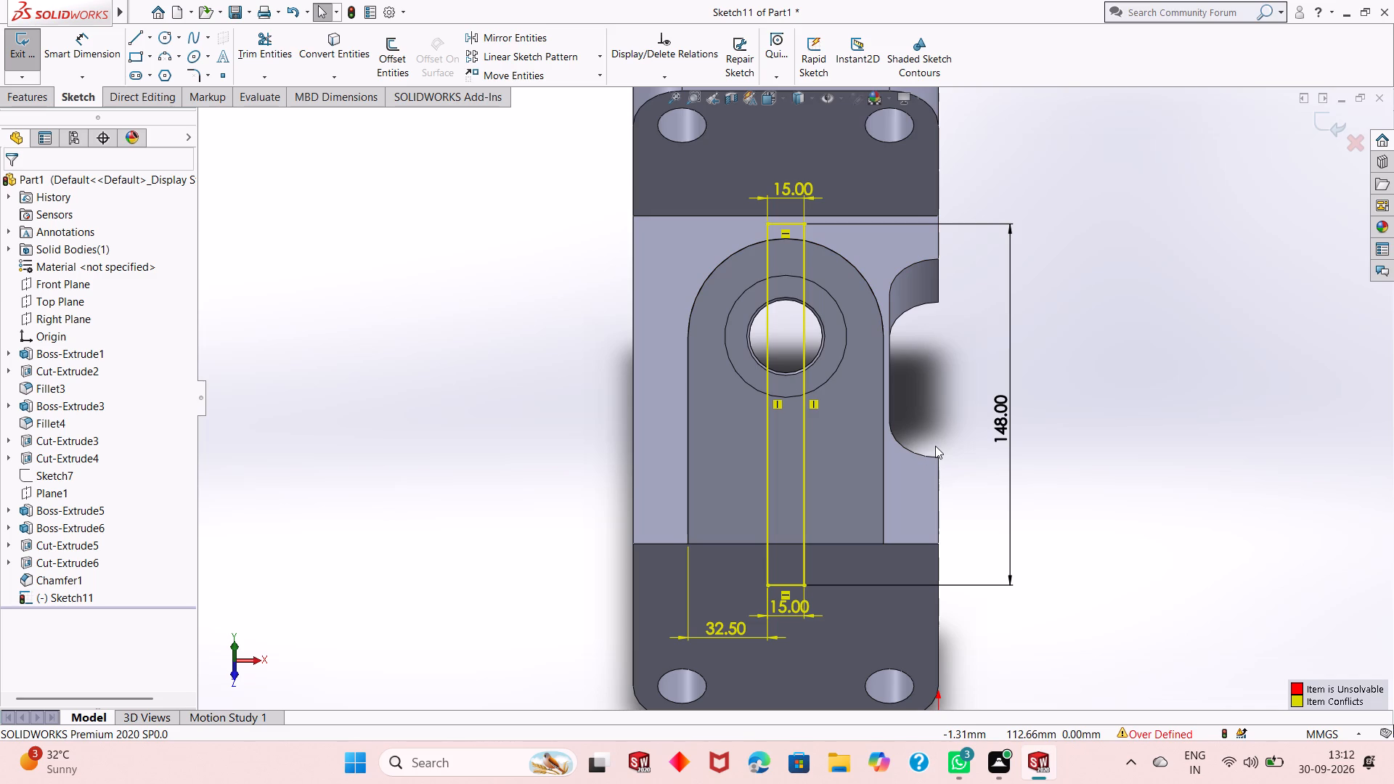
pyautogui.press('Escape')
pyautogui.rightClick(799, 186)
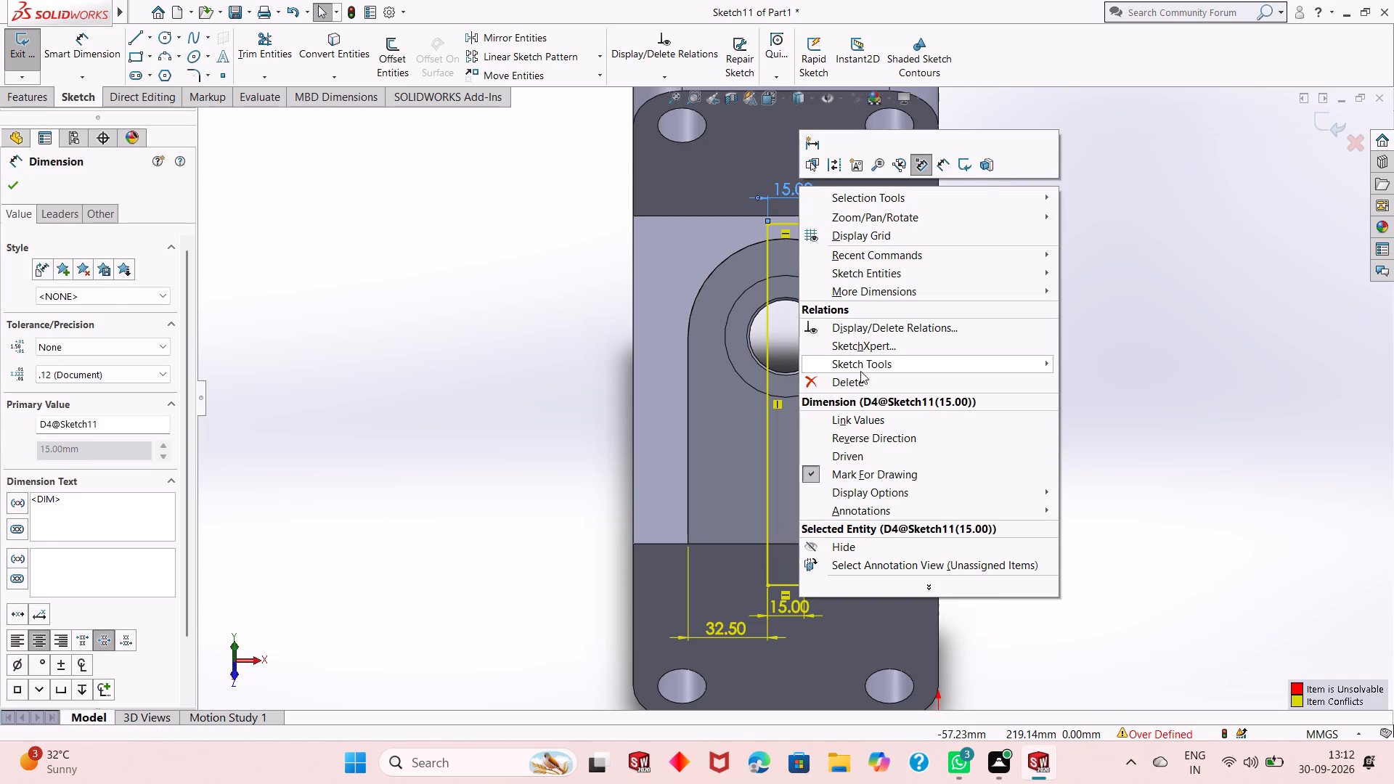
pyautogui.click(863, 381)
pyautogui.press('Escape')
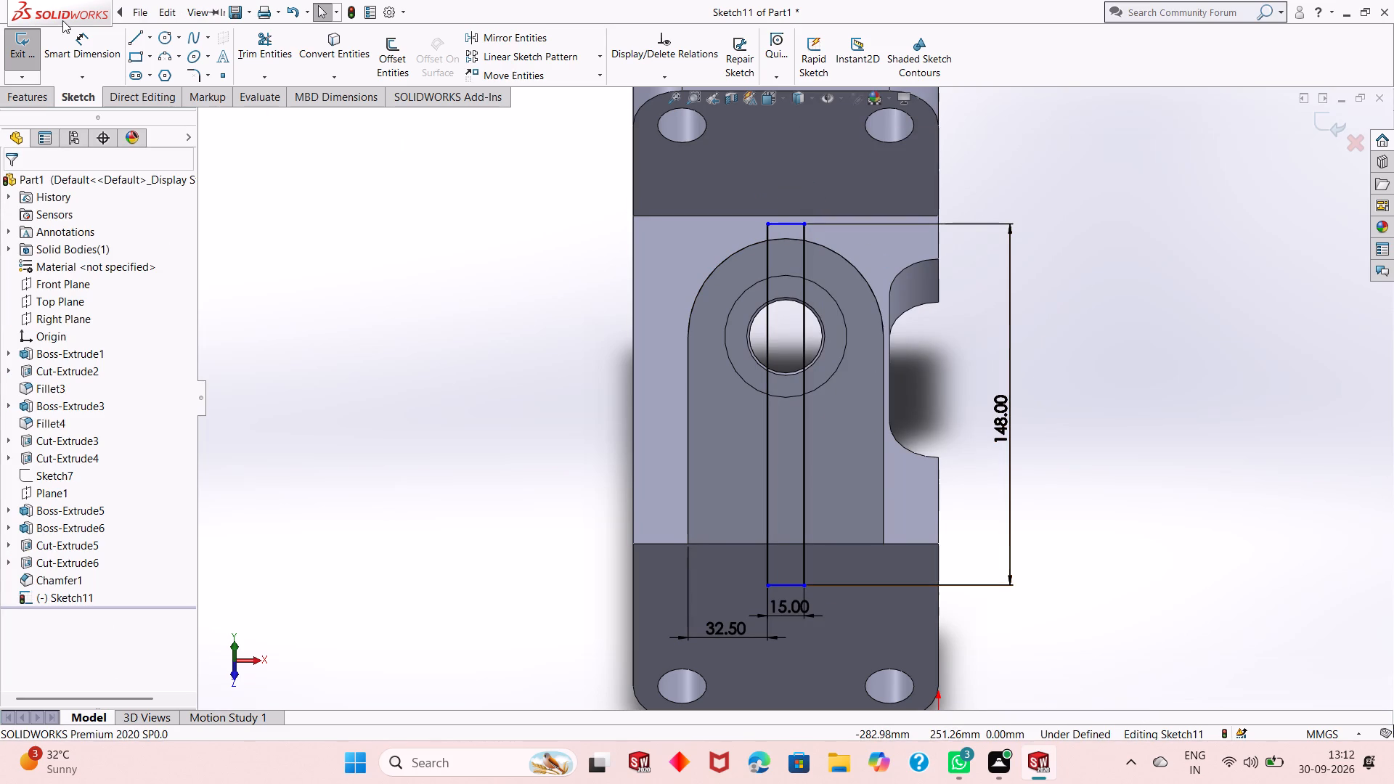
# Dimension the vertical offset between the rectangle's lower-right corner and the lug's lower-right corner, keeping the distance as drawn.
pyautogui.click(87, 55)
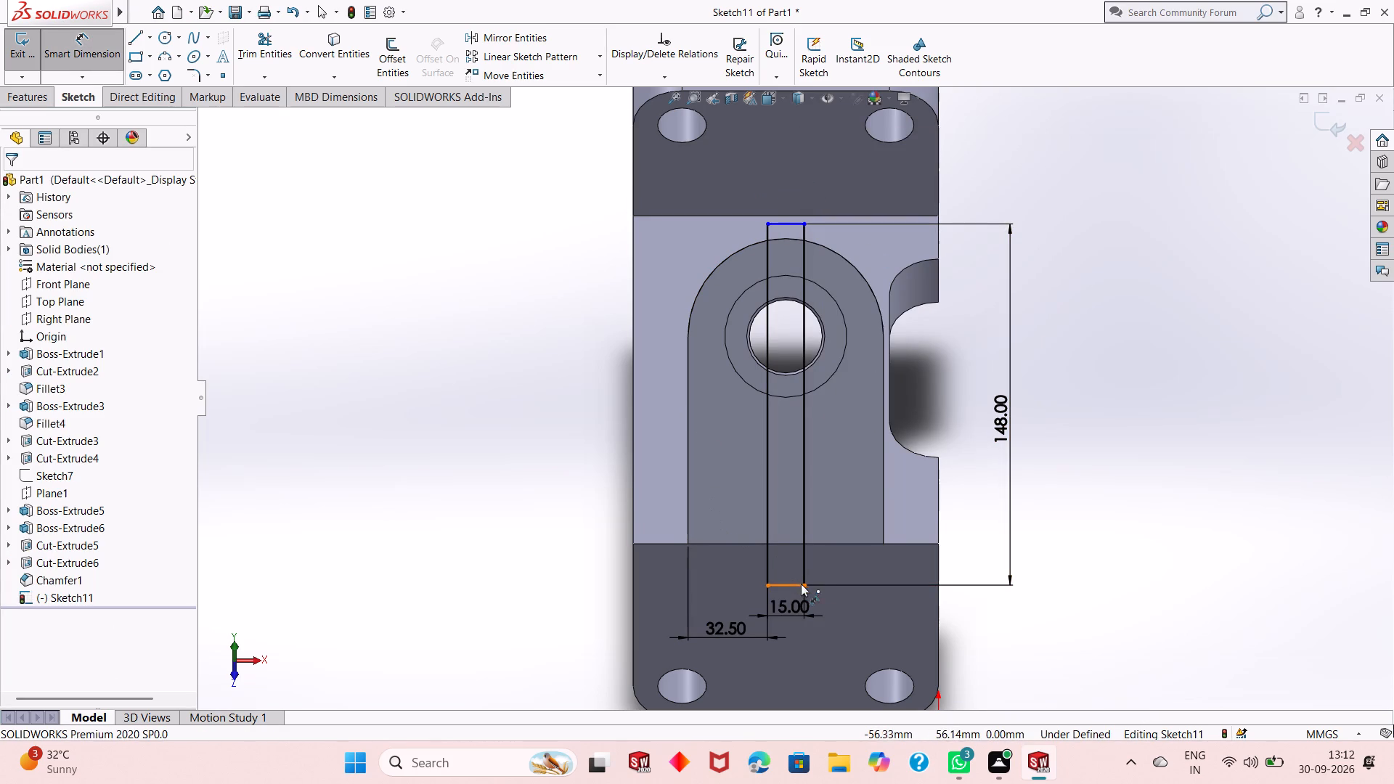
pyautogui.click(804, 586)
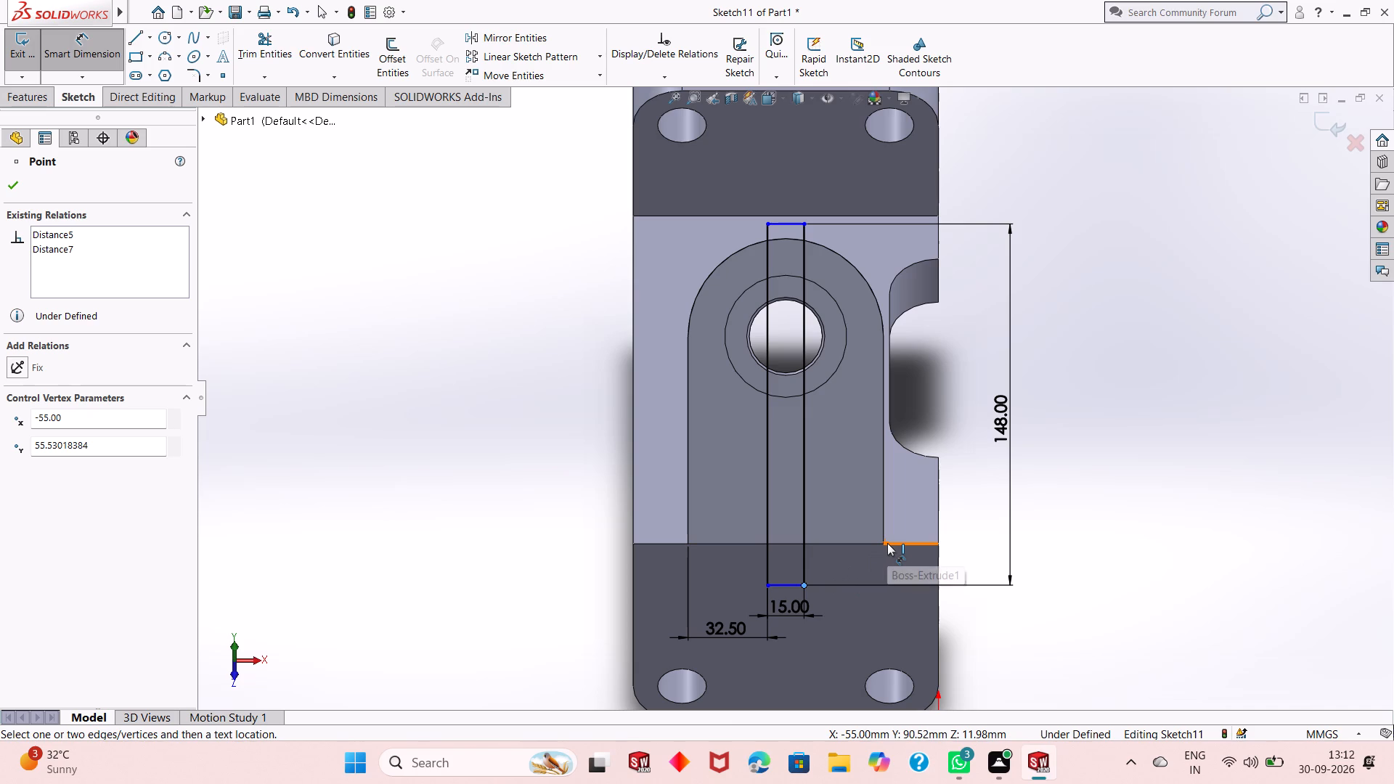
pyautogui.click(884, 544)
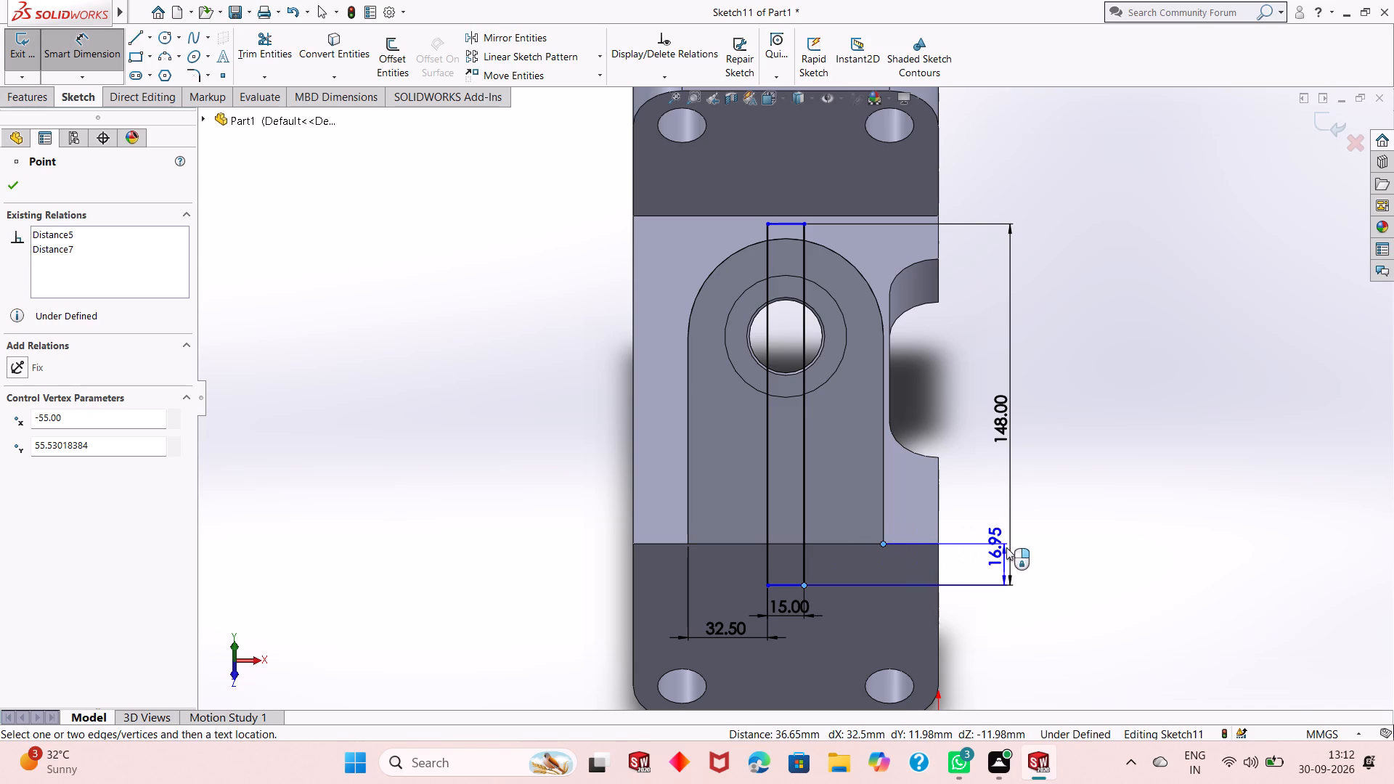
pyautogui.click(1006, 547)
pyautogui.click(945, 523)
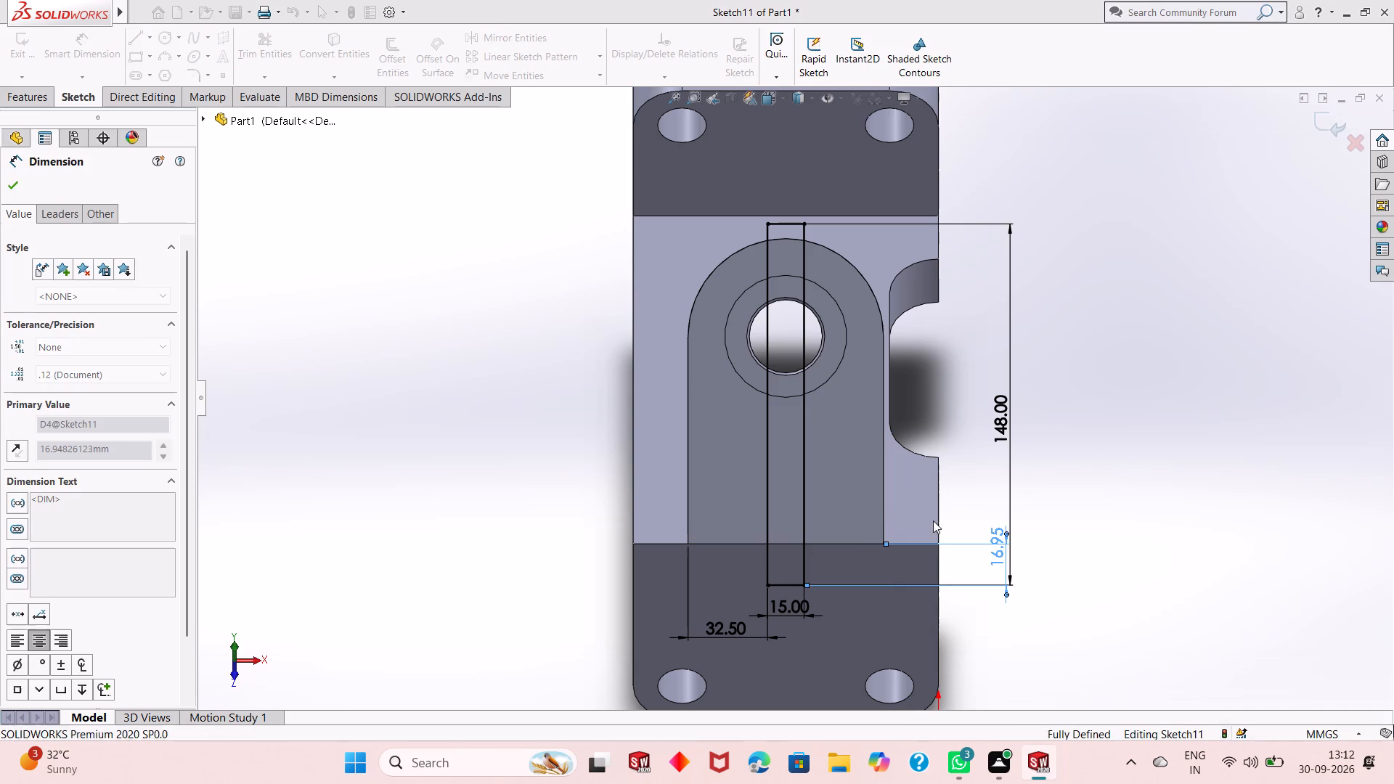
pyautogui.press('Escape')
pyautogui.press('Escape')
pyautogui.press('Escape')
# Cut the rectangle into the bored lug with a Blind Extruded Cut 10 mm deep from the sketch plane.
pyautogui.moveTo(1042, 608); pyautogui.dragTo(920, 574, button='middle')
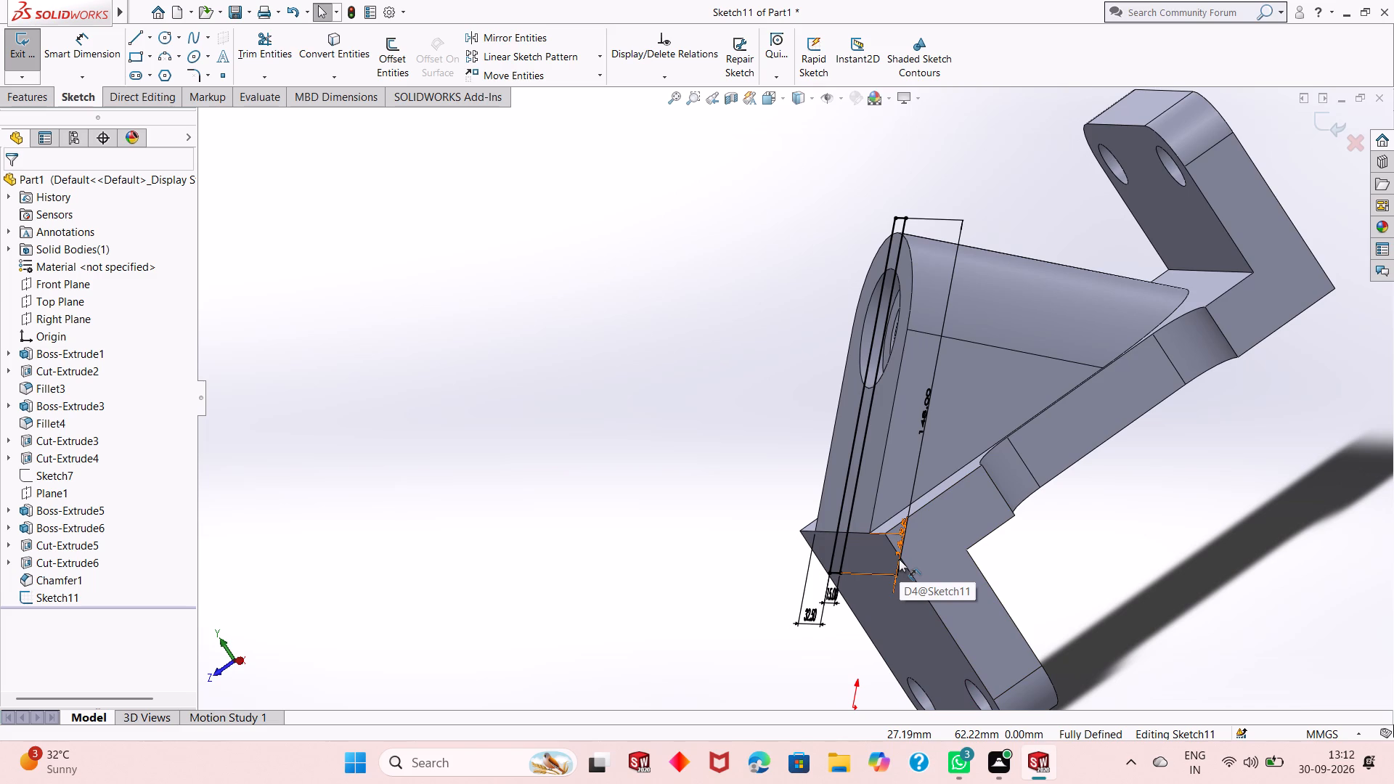
pyautogui.click(37, 91)
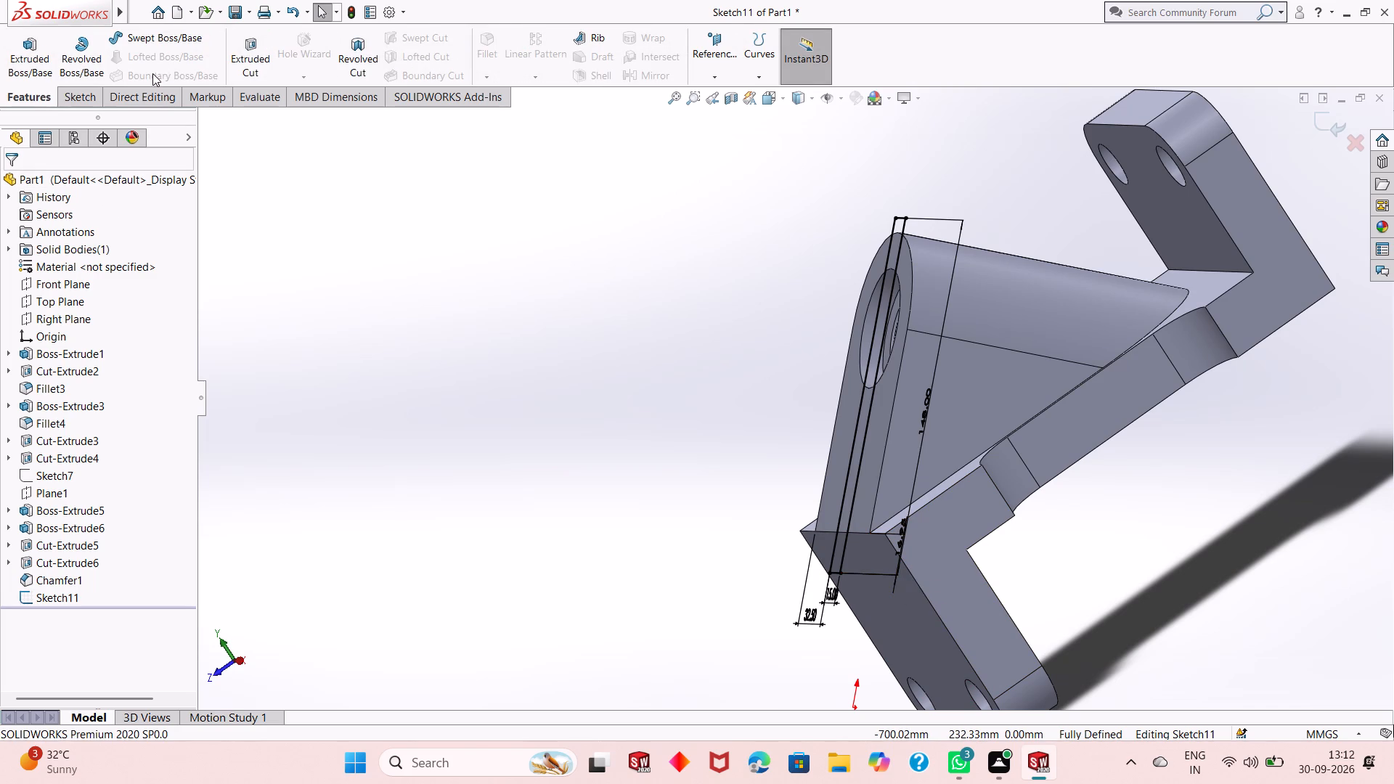
pyautogui.click(238, 57)
pyautogui.moveTo(718, 438); pyautogui.dragTo(765, 432, button='middle')
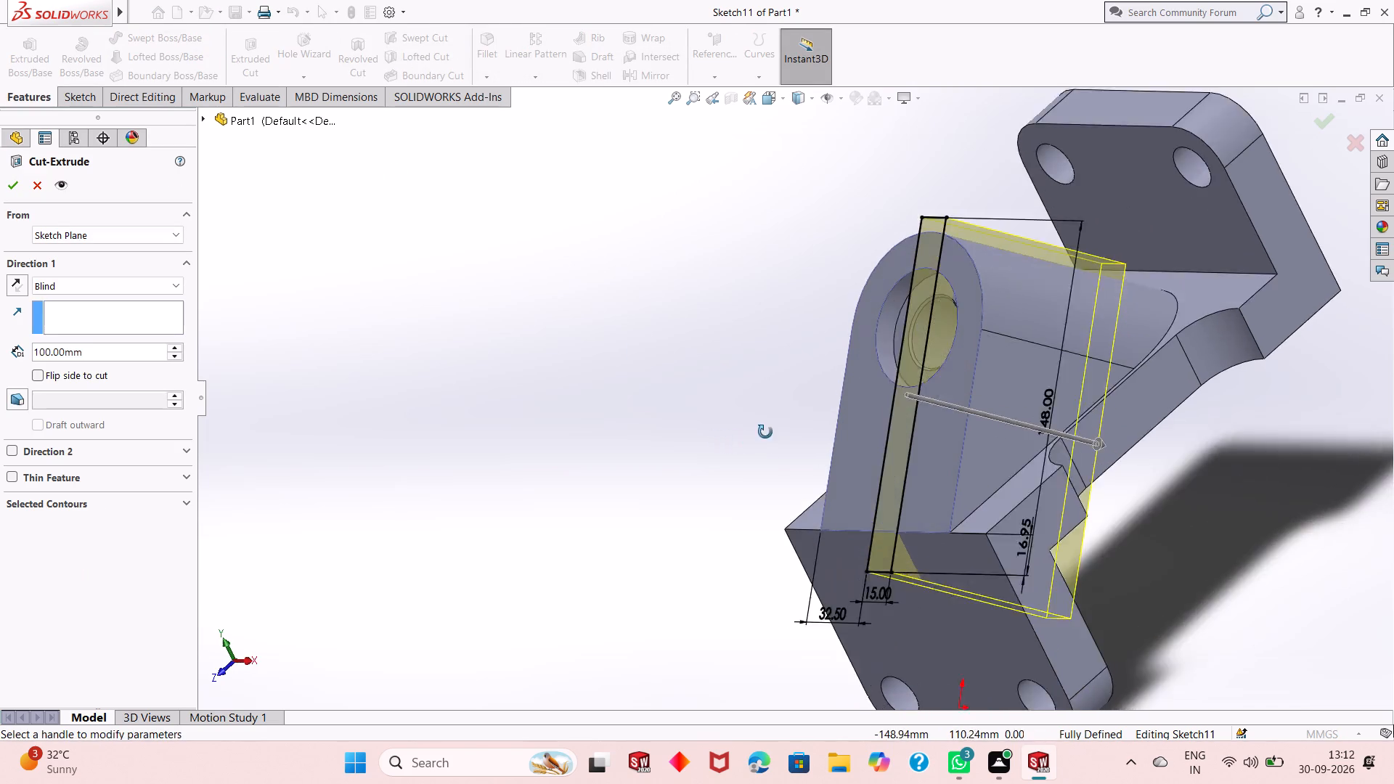
pyautogui.moveTo(765, 432); pyautogui.dragTo(702, 424, button='middle')
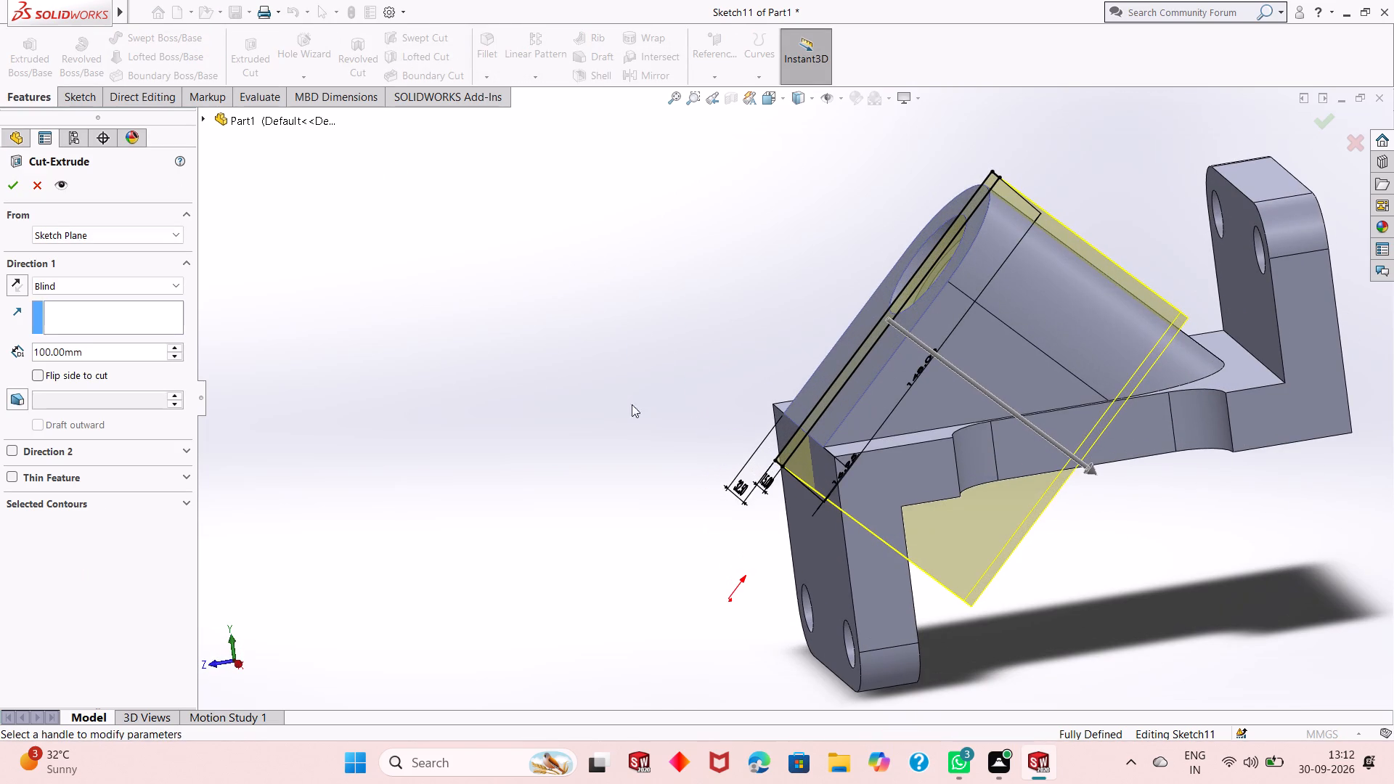
pyautogui.doubleClick(118, 356)
pyautogui.write('10')
pyautogui.press('Return')
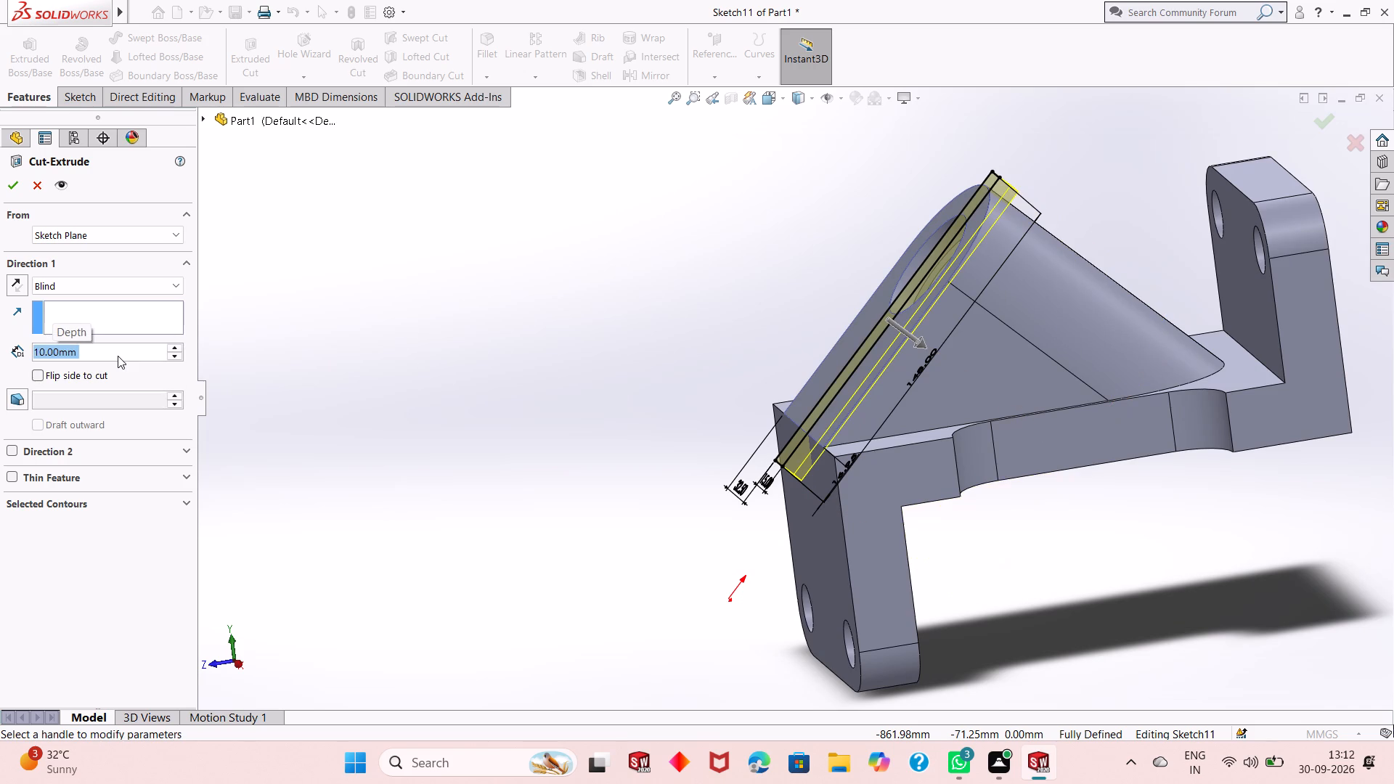
pyautogui.click(15, 194)
pyautogui.press('Escape')
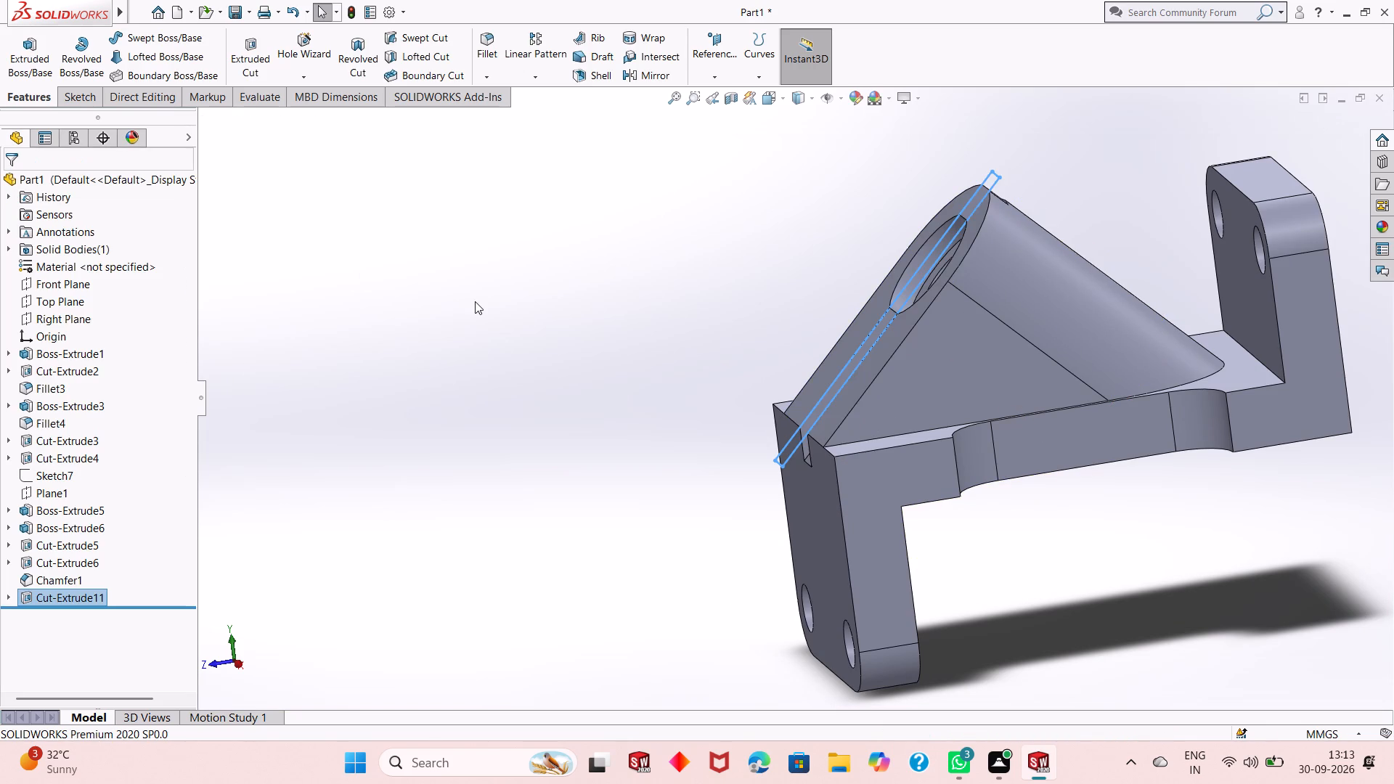
# Examine the new groove through the lug and the rest of the bracket from several angles.
pyautogui.moveTo(586, 326); pyautogui.dragTo(645, 383, button='middle')
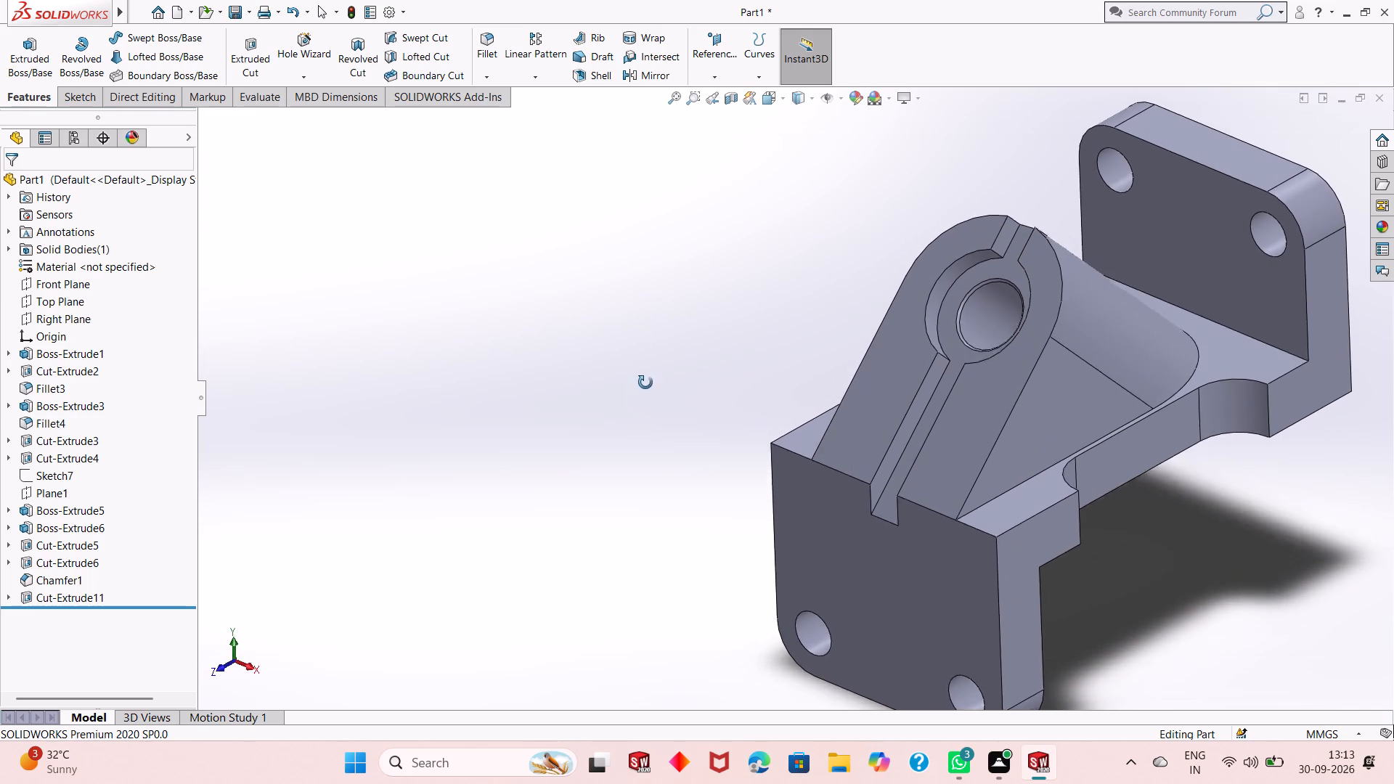
pyautogui.moveTo(645, 383); pyautogui.dragTo(642, 394, button='middle')
pyautogui.scroll(4, 681, 406)
pyautogui.scroll(-3, 819, 341)
pyautogui.scroll(2, 967, 394)
pyautogui.scroll(-2, 972, 395)
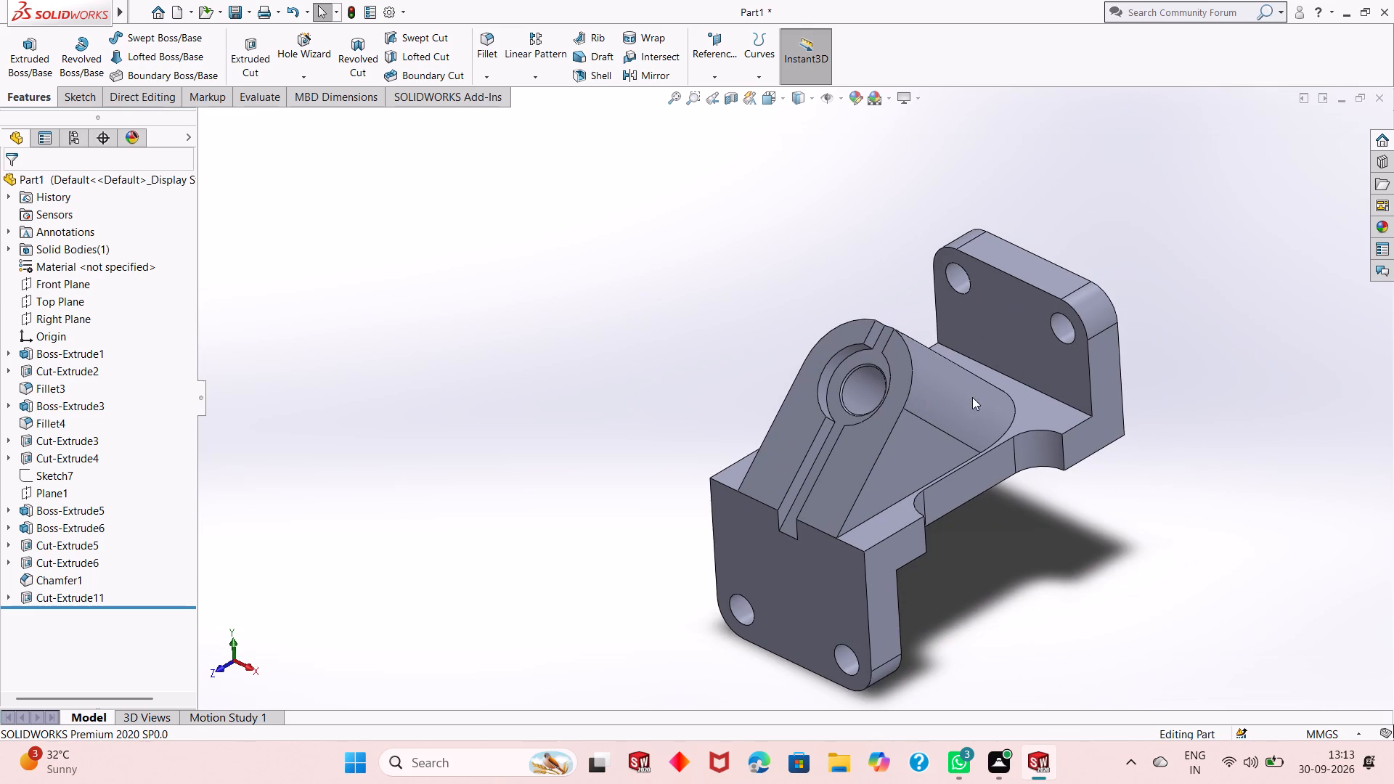
pyautogui.scroll(1, 860, 527)
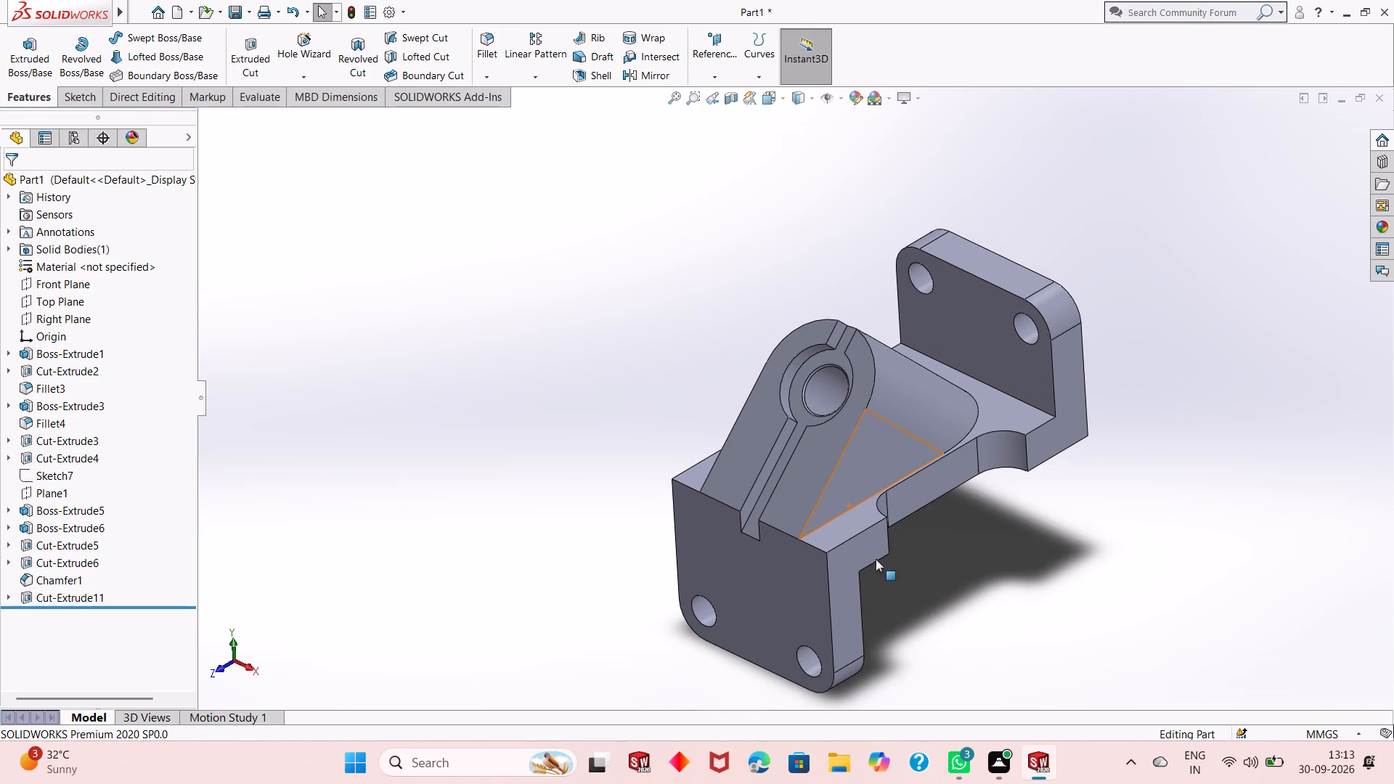
pyautogui.moveTo(916, 574); pyautogui.dragTo(928, 491, button='middle')
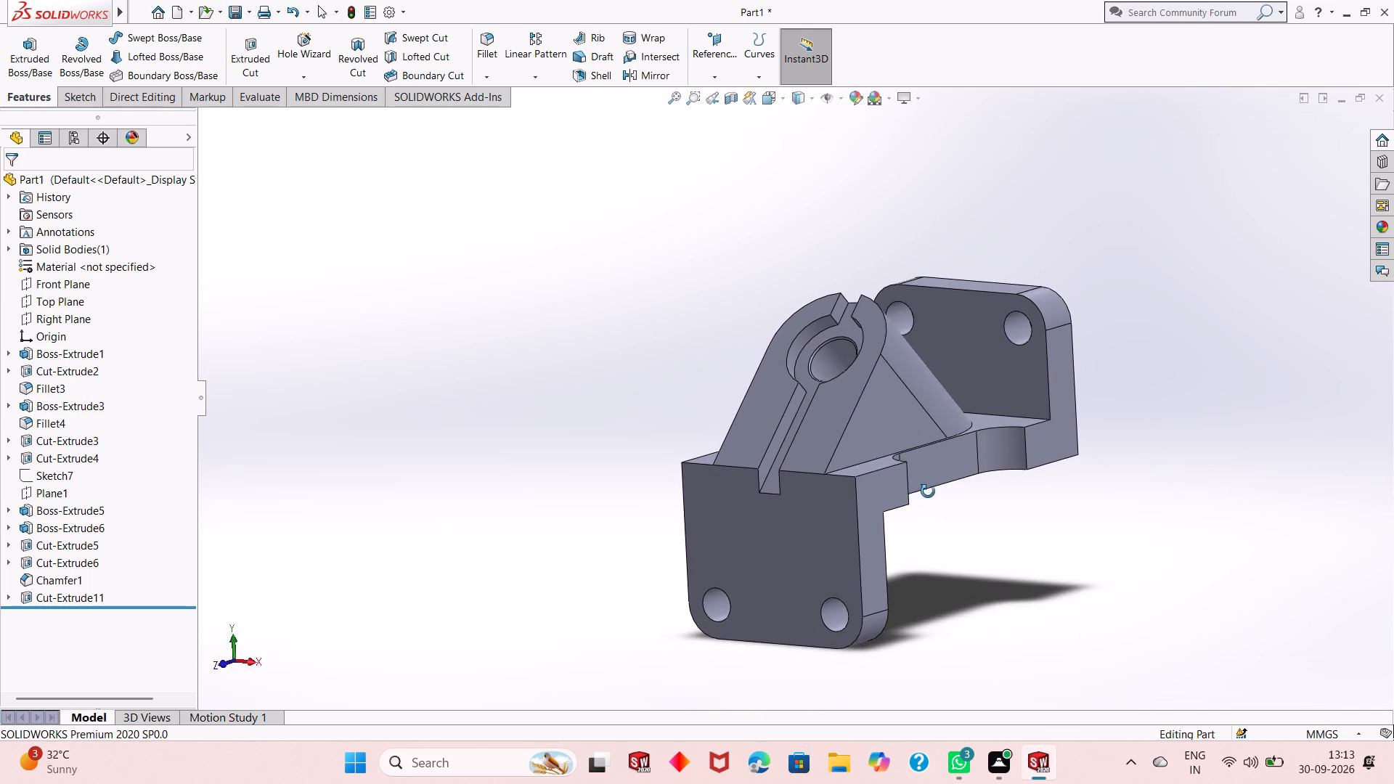
pyautogui.moveTo(928, 491); pyautogui.dragTo(904, 526, button='middle')
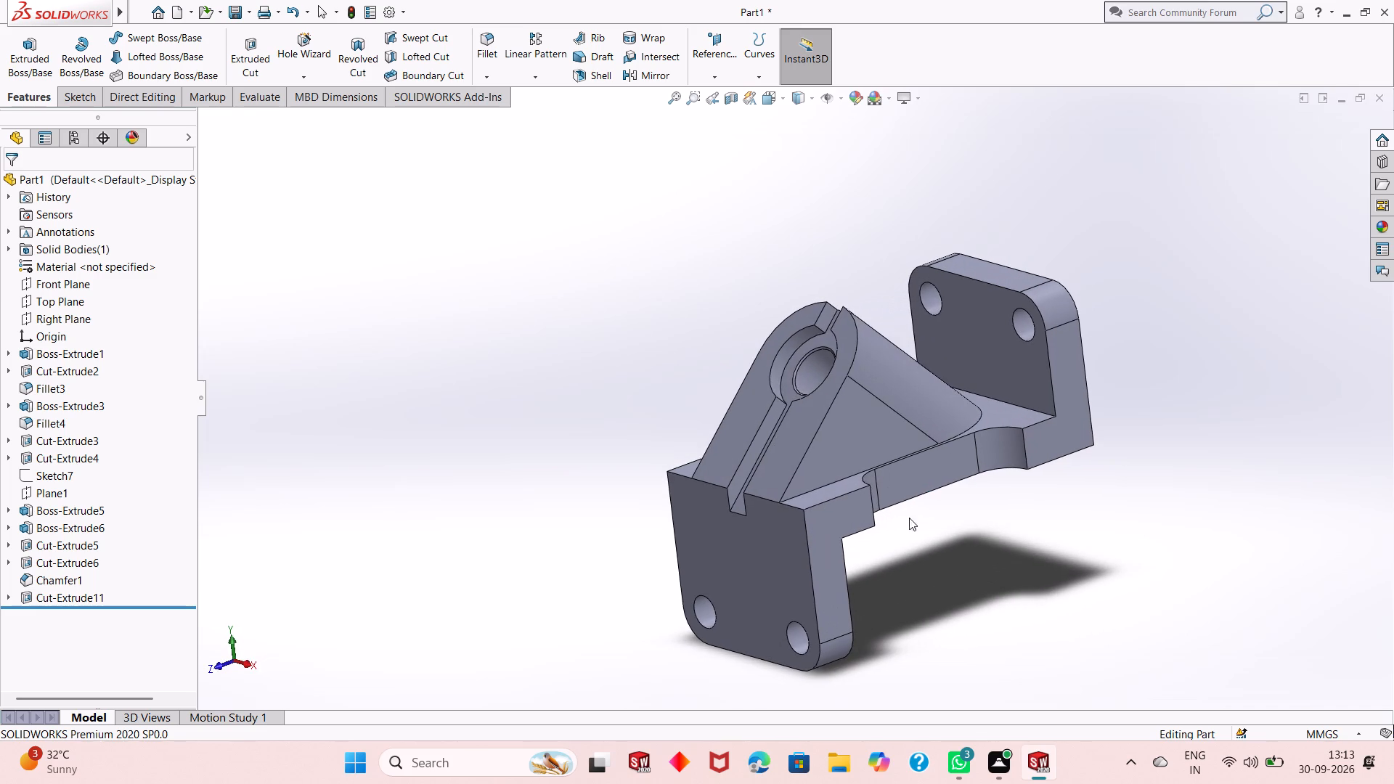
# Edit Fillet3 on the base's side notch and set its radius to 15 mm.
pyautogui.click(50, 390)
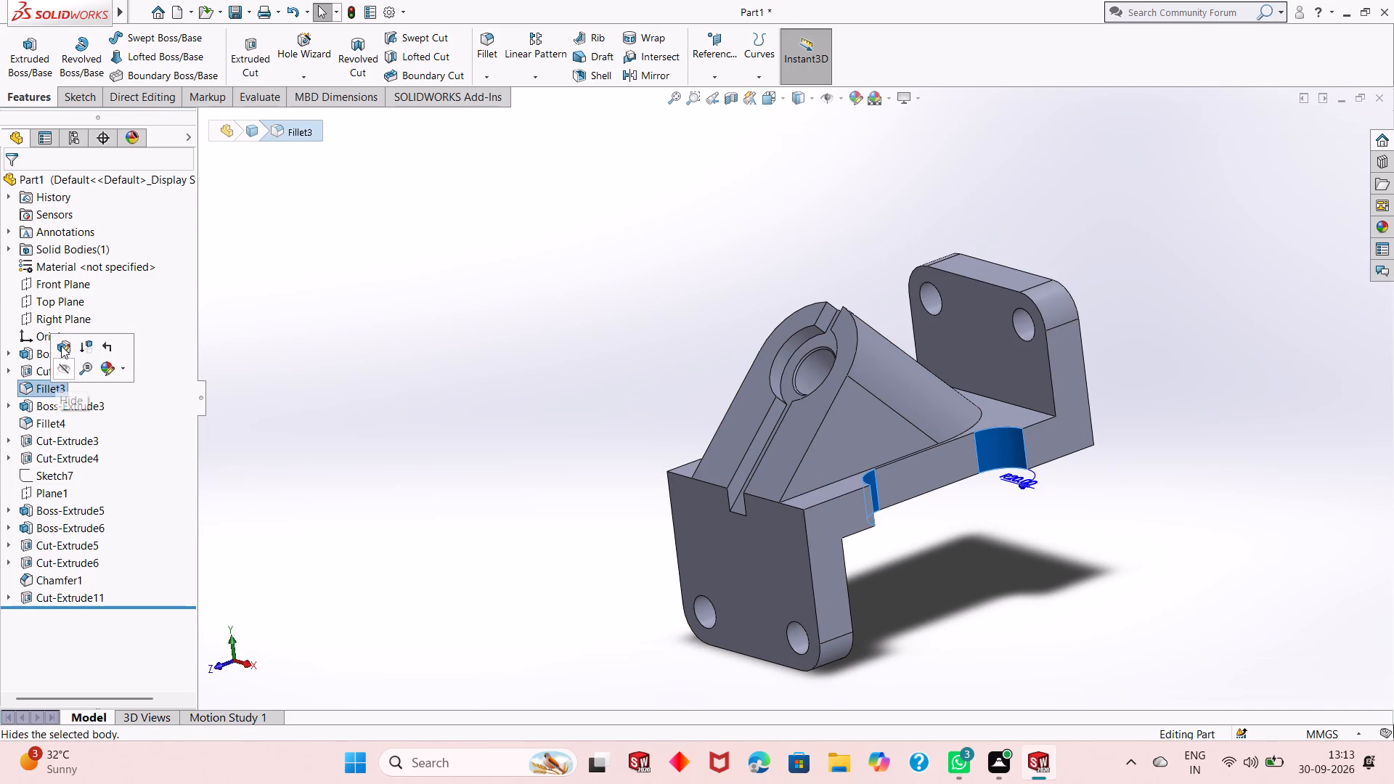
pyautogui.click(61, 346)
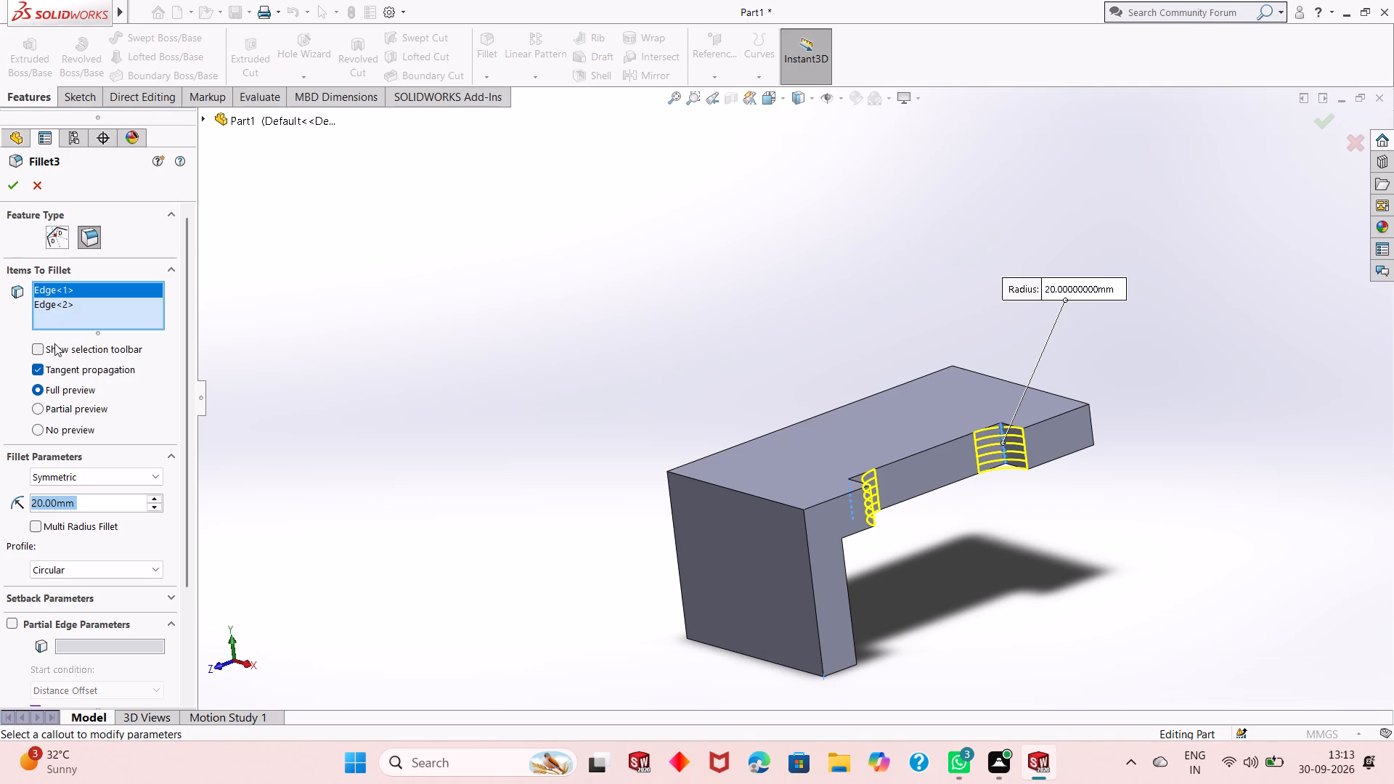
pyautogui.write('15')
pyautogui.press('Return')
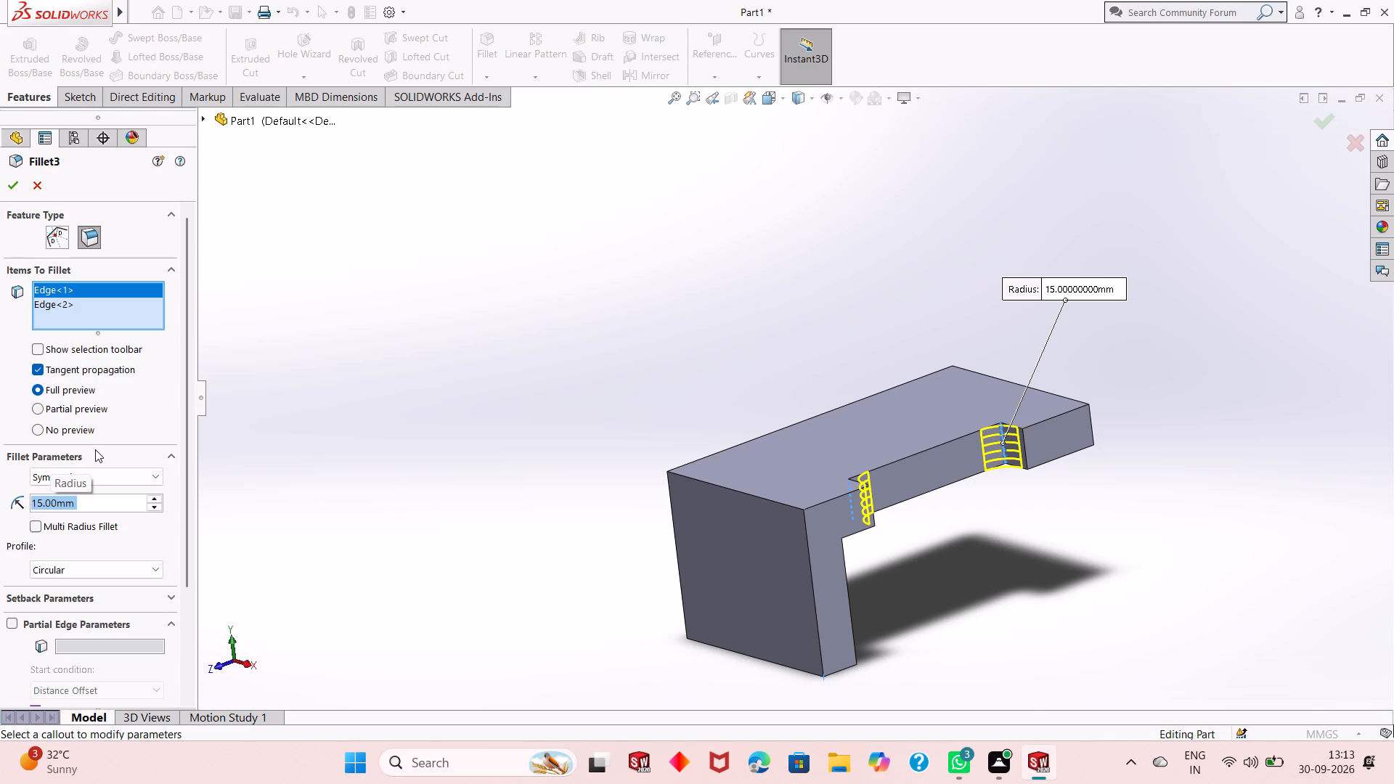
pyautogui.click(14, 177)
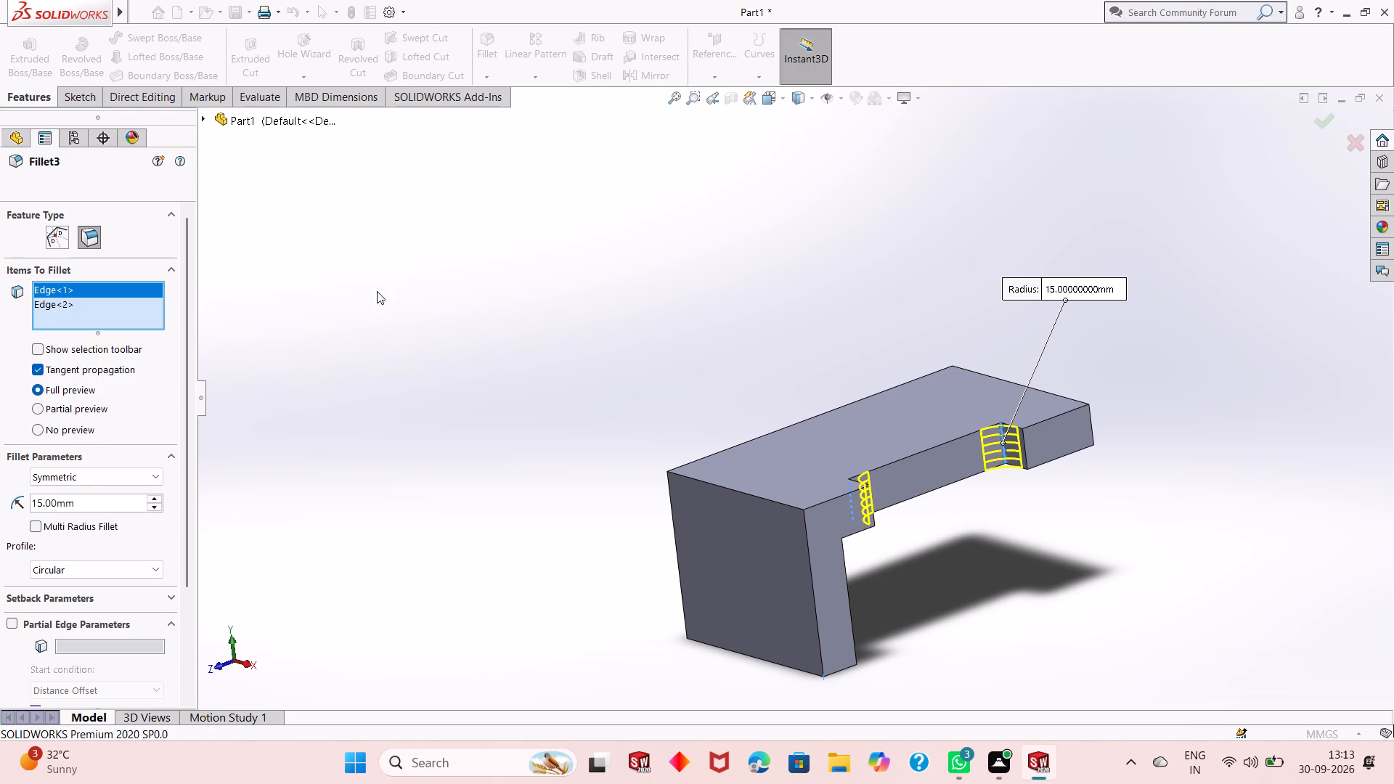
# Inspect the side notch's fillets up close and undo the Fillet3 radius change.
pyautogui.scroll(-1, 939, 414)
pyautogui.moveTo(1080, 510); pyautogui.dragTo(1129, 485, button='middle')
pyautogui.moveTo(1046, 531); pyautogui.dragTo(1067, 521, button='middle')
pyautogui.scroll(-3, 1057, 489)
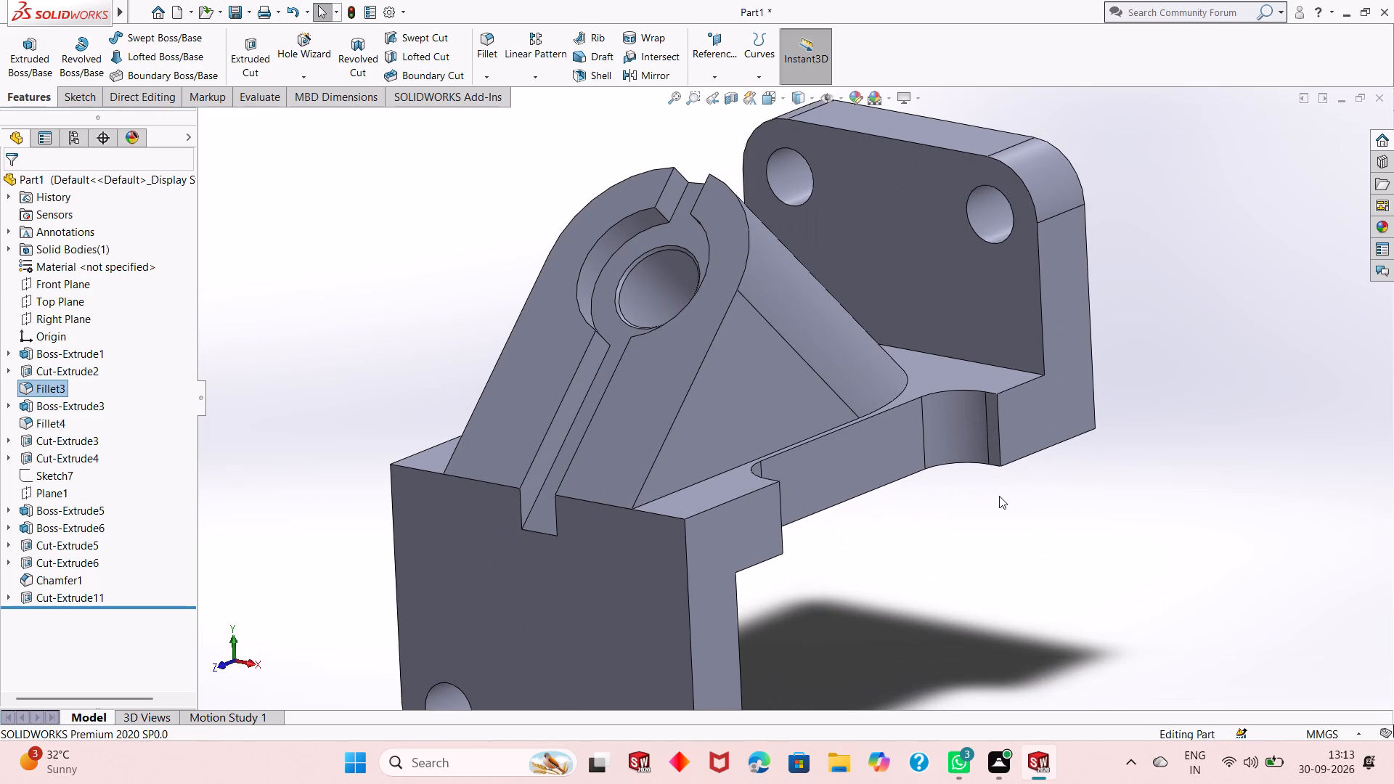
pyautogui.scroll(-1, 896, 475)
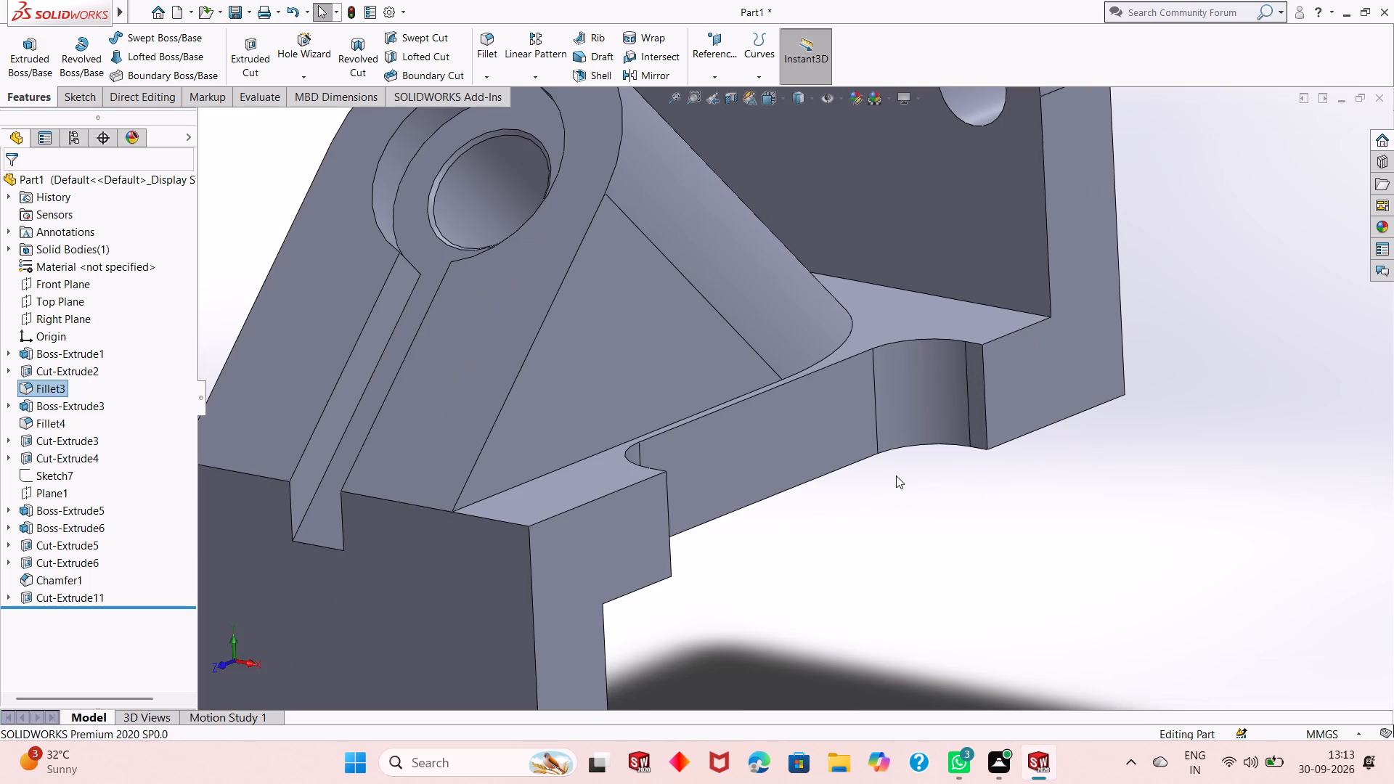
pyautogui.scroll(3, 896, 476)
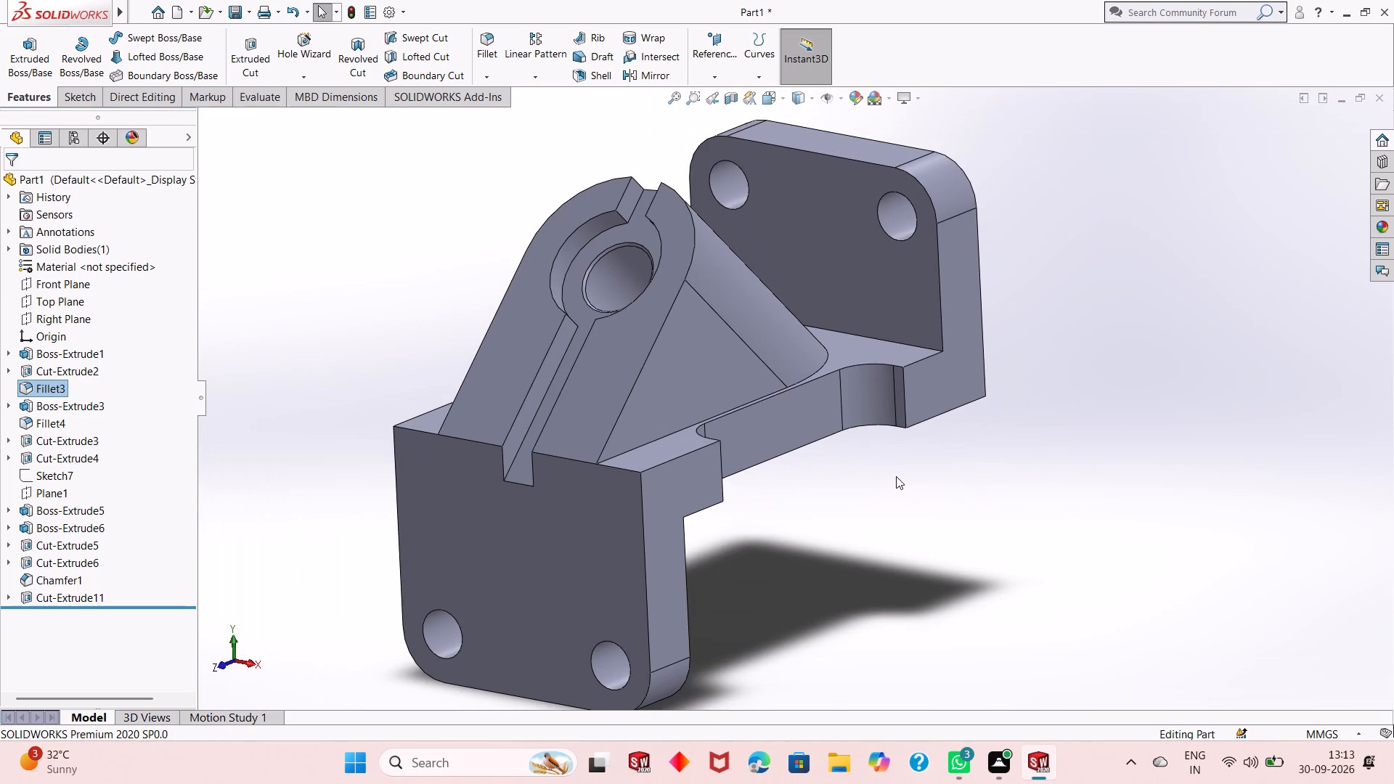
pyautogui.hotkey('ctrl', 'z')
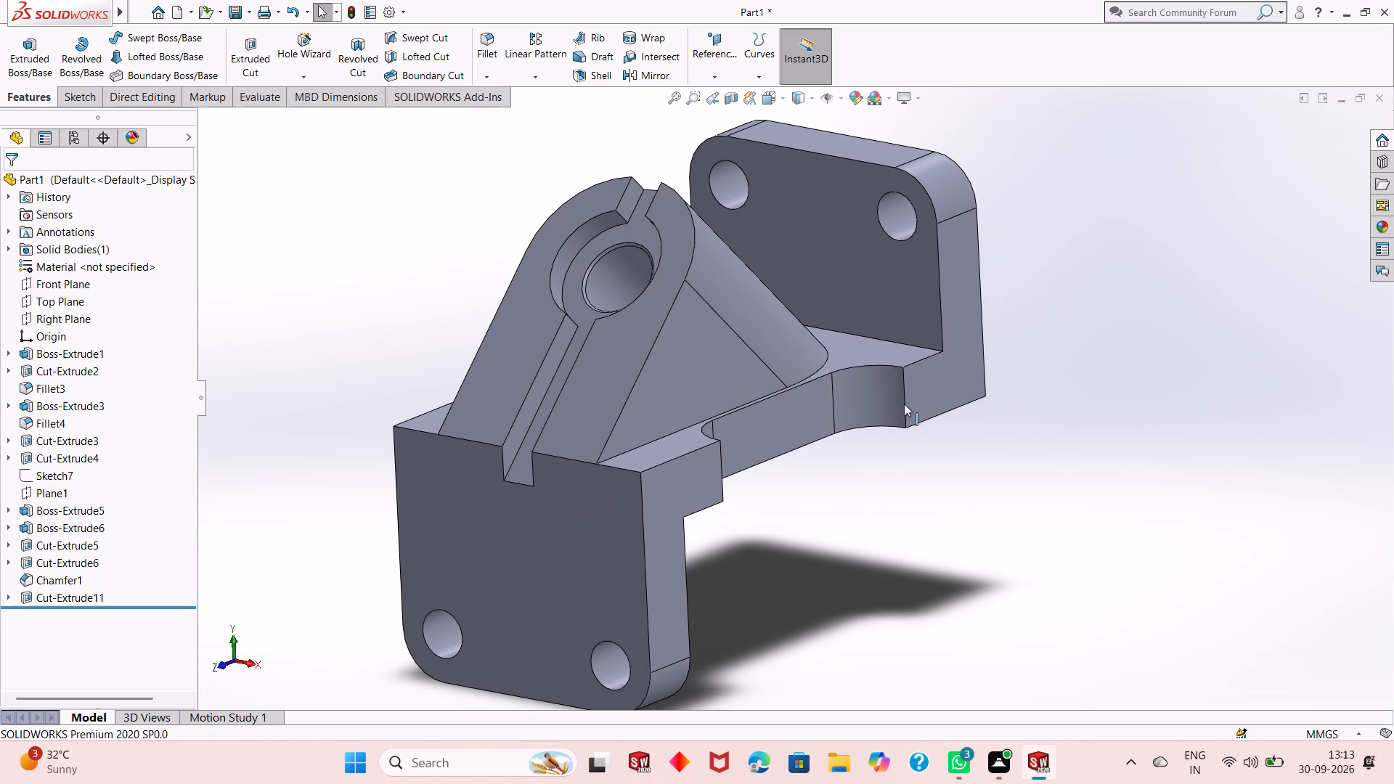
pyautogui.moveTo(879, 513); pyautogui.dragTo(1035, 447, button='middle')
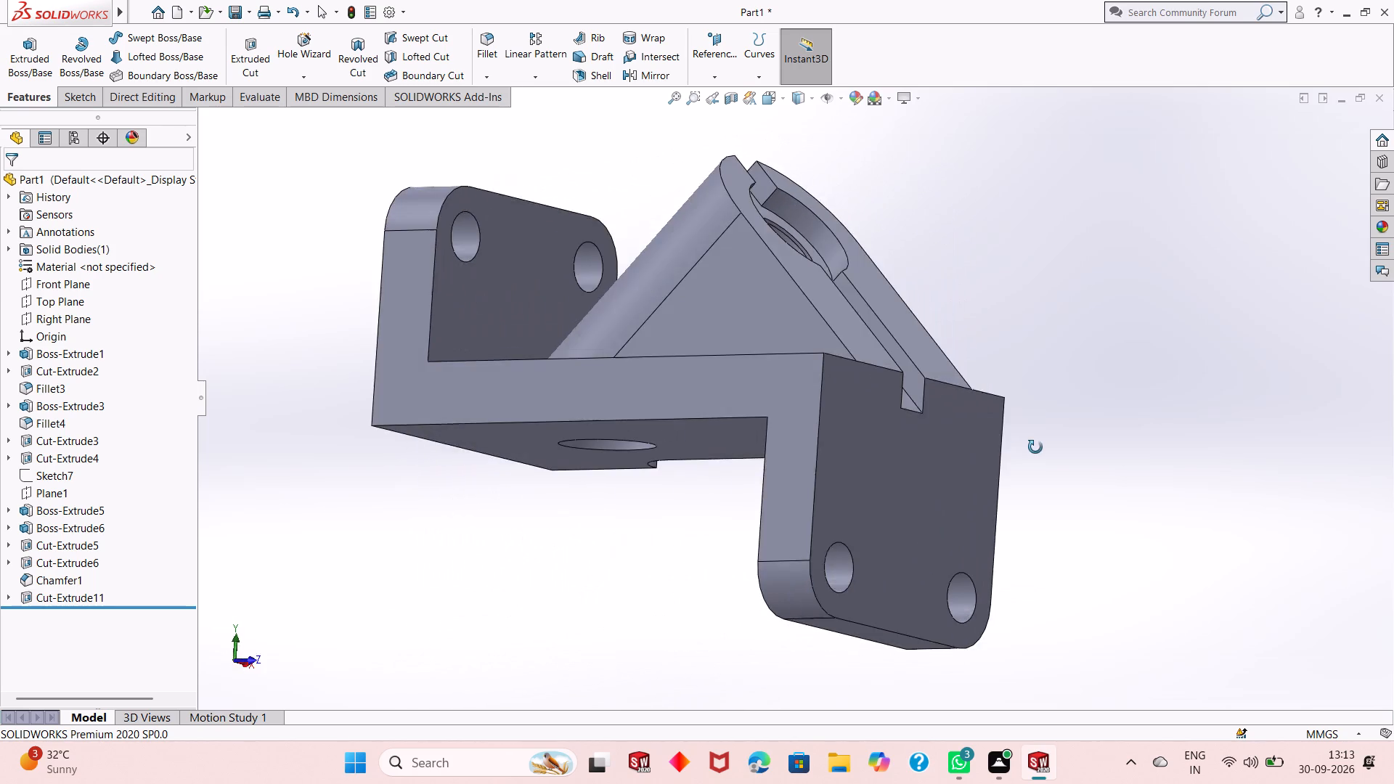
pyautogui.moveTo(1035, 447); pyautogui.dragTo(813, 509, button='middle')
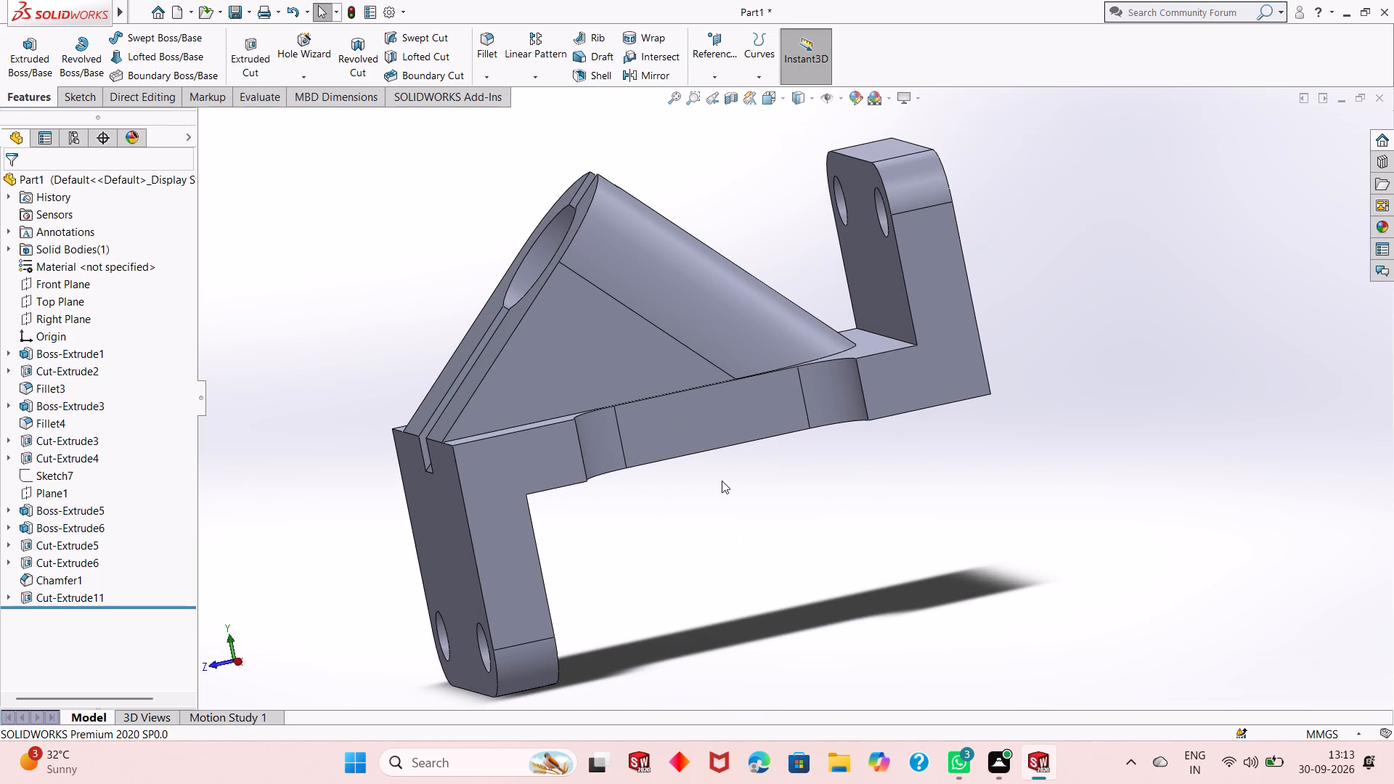
# Sketch a corner rectangle on the bracket's un-notched side face, spanning the horizontal base's 25 mm thickness, about 54 mm and 47 mm from the outer ends.
pyautogui.scroll(-1, 730, 493)
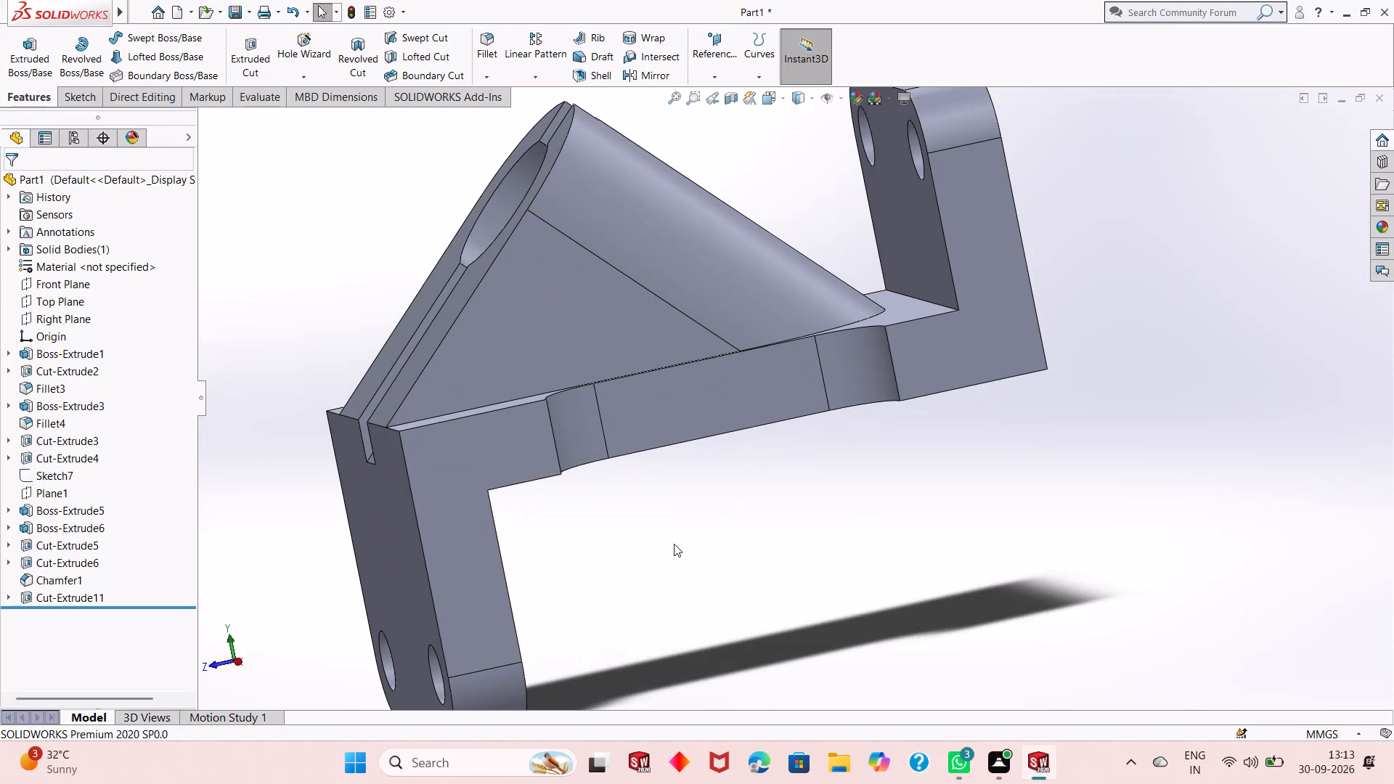
pyautogui.moveTo(672, 549); pyautogui.dragTo(706, 528, button='middle')
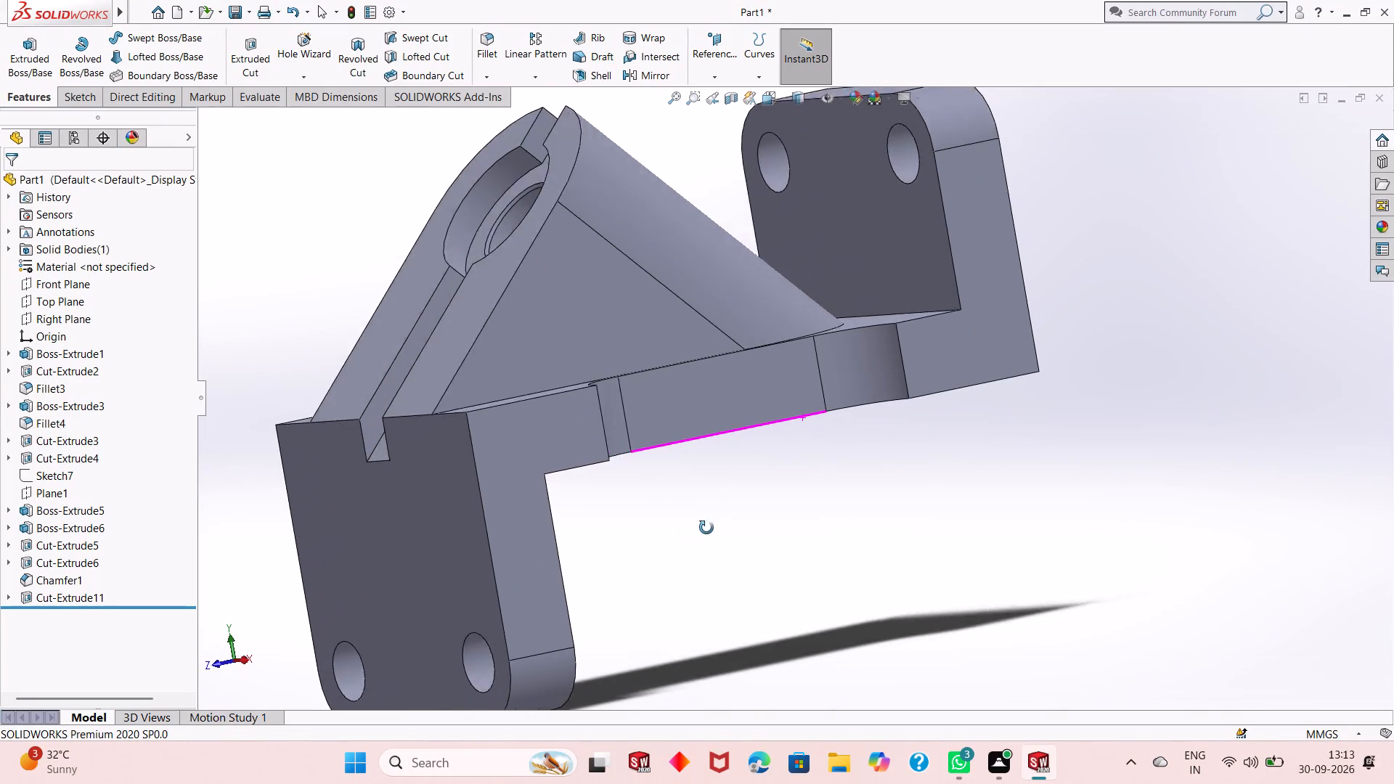
pyautogui.moveTo(706, 528); pyautogui.dragTo(928, 460, button='middle')
pyautogui.click(874, 389)
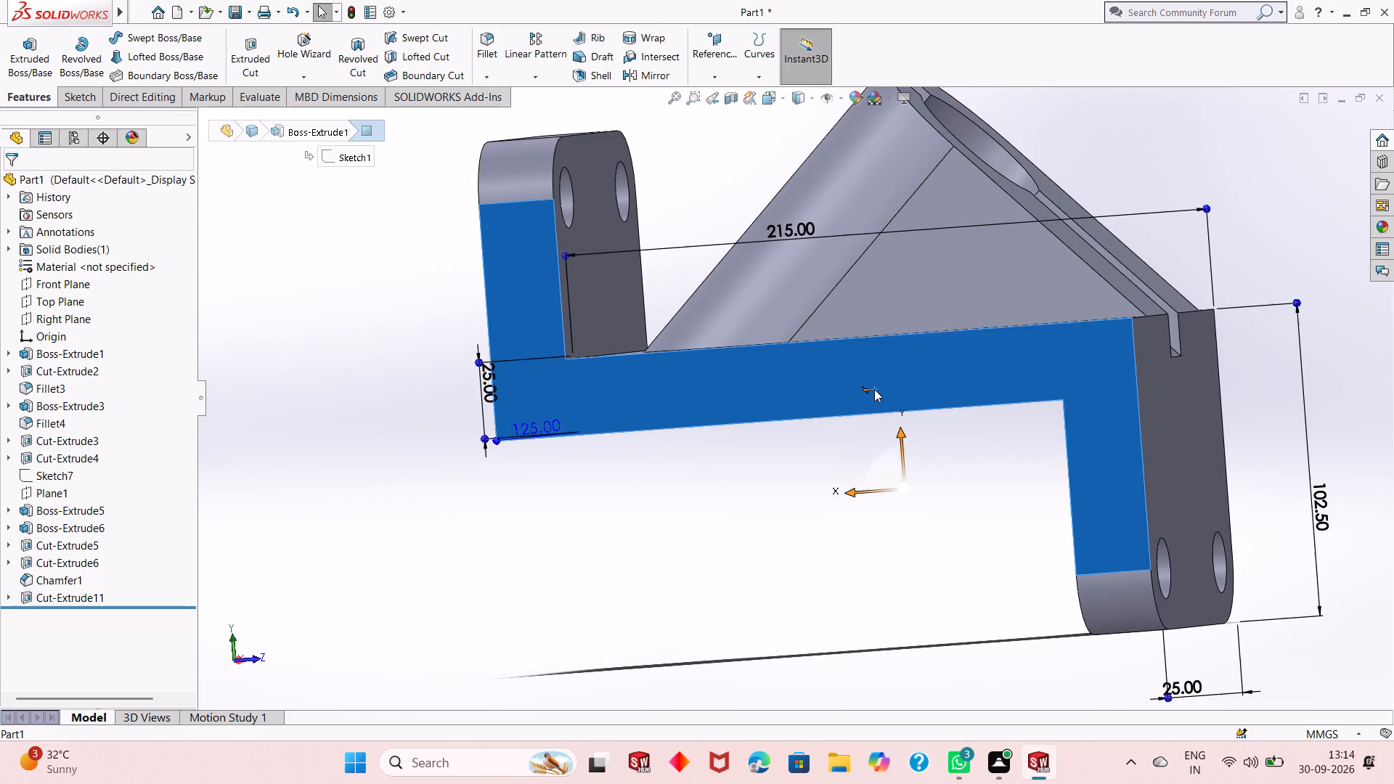
pyautogui.click(941, 341)
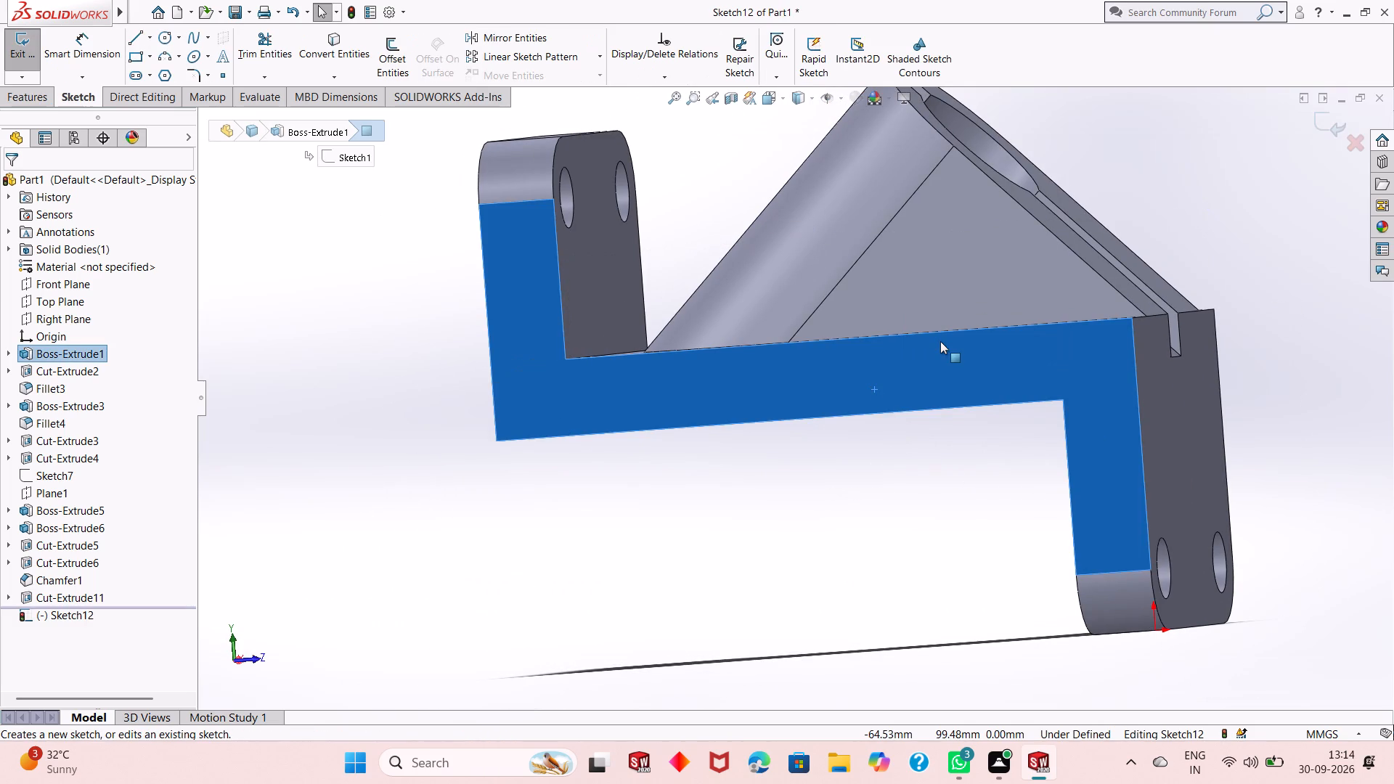
pyautogui.hotkey('ctrl', '8')
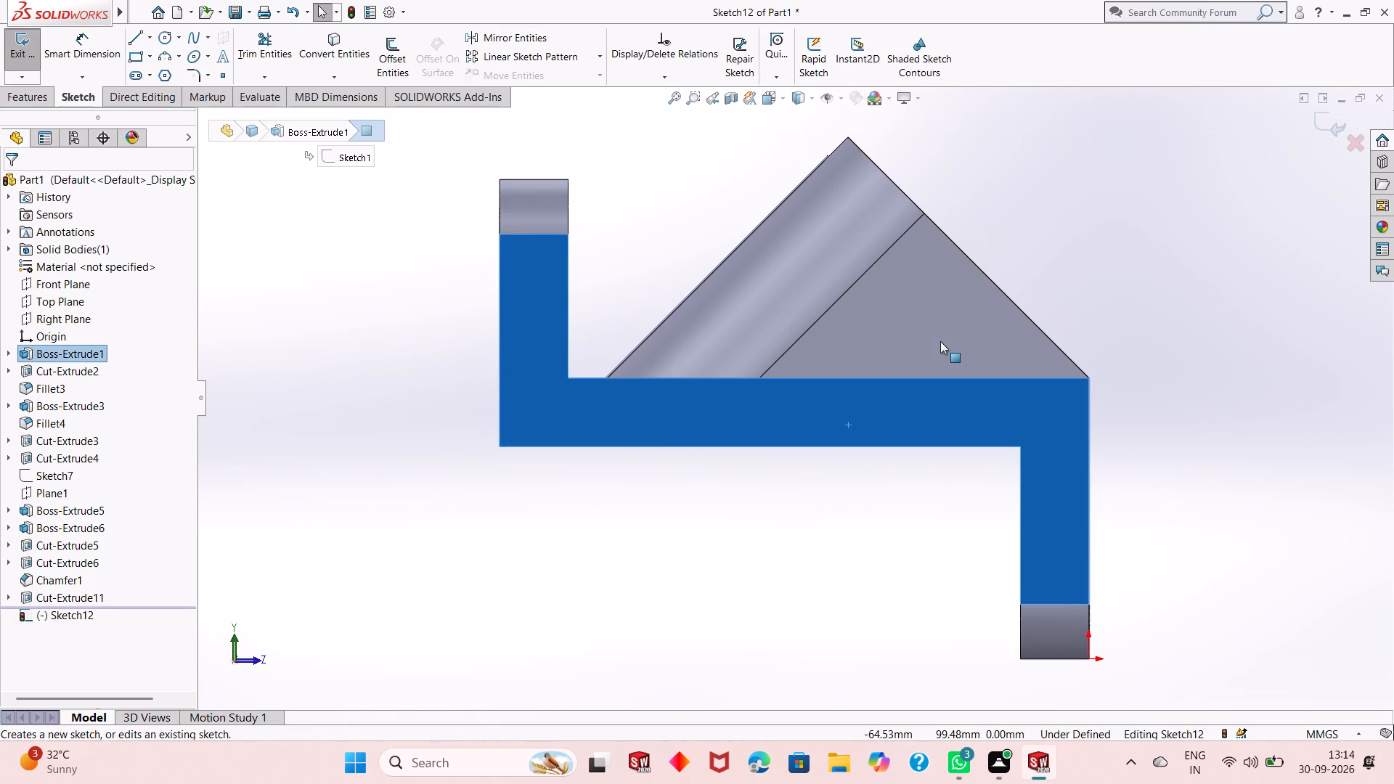
pyautogui.click(588, 536)
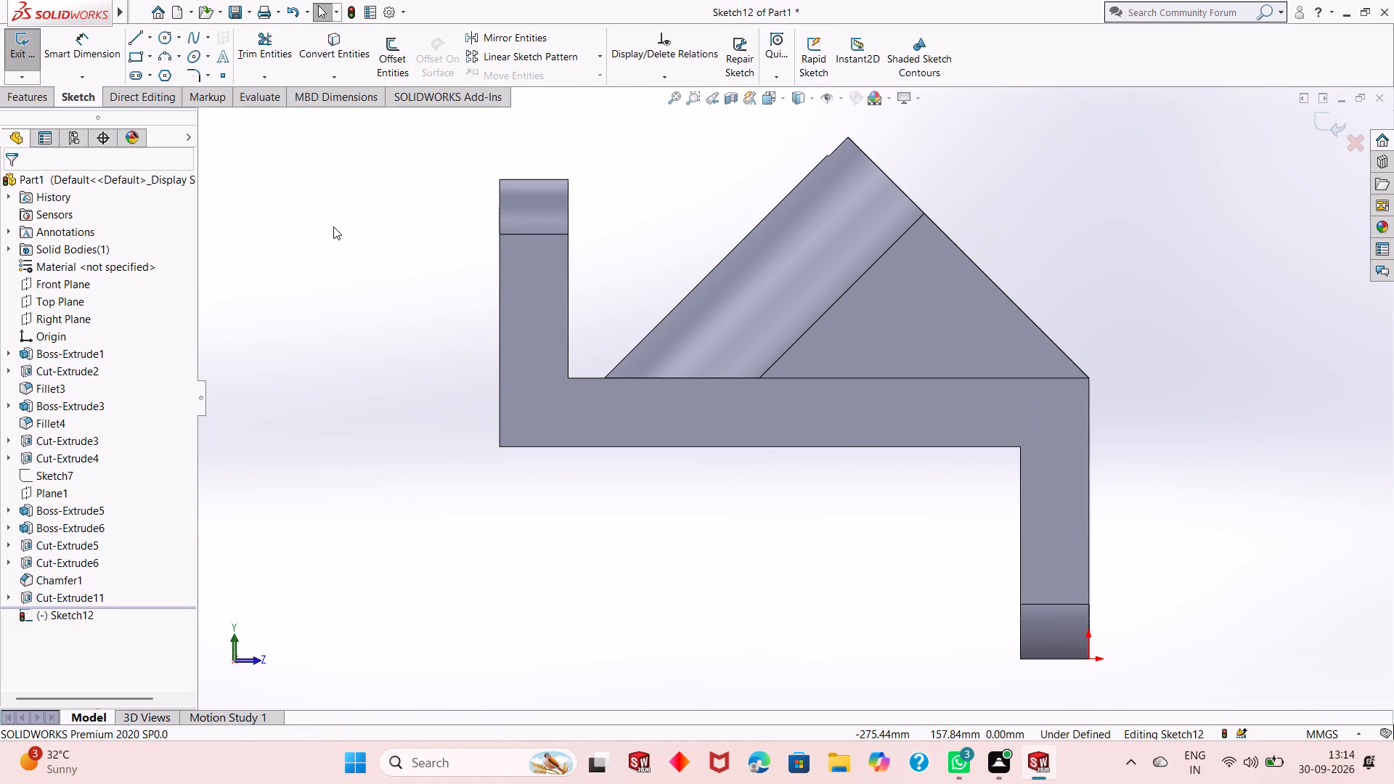
pyautogui.click(138, 55)
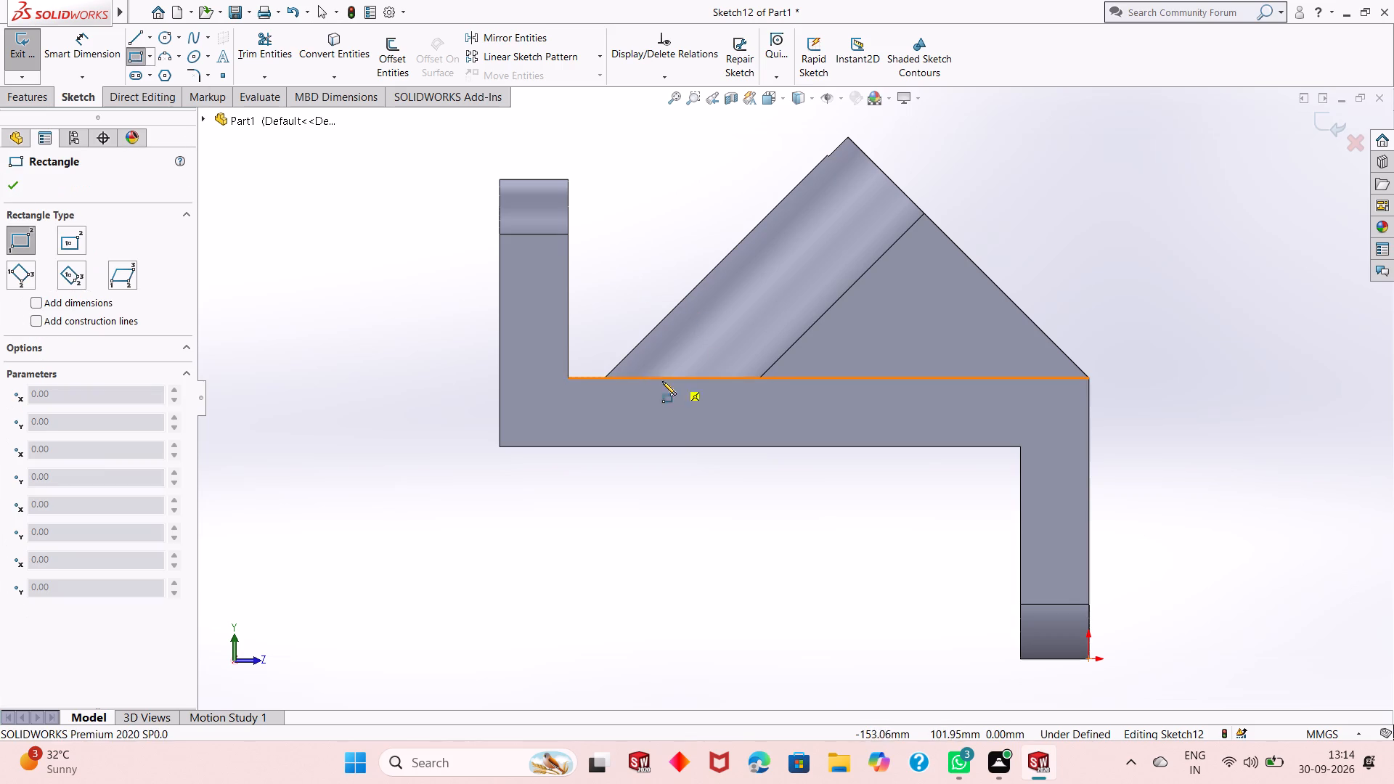
pyautogui.click(647, 377)
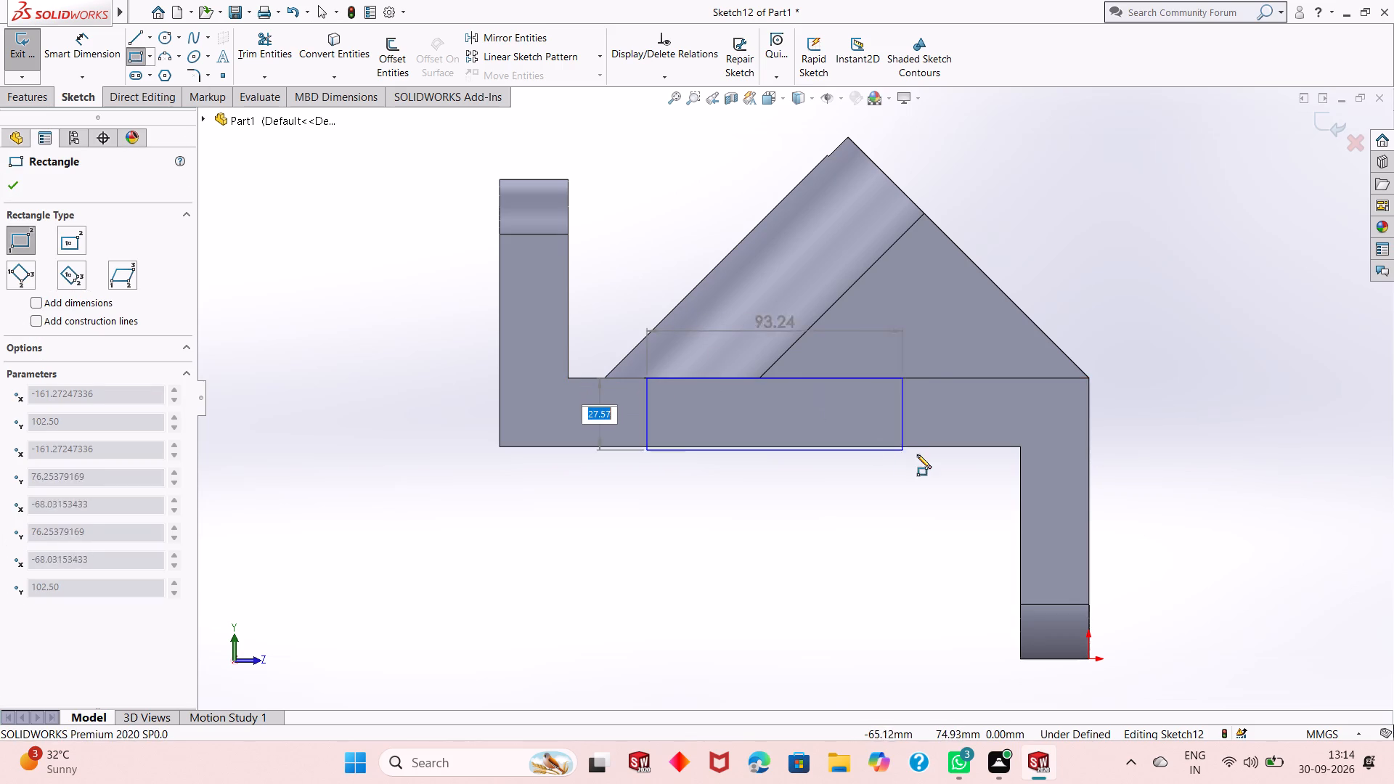
pyautogui.click(960, 444)
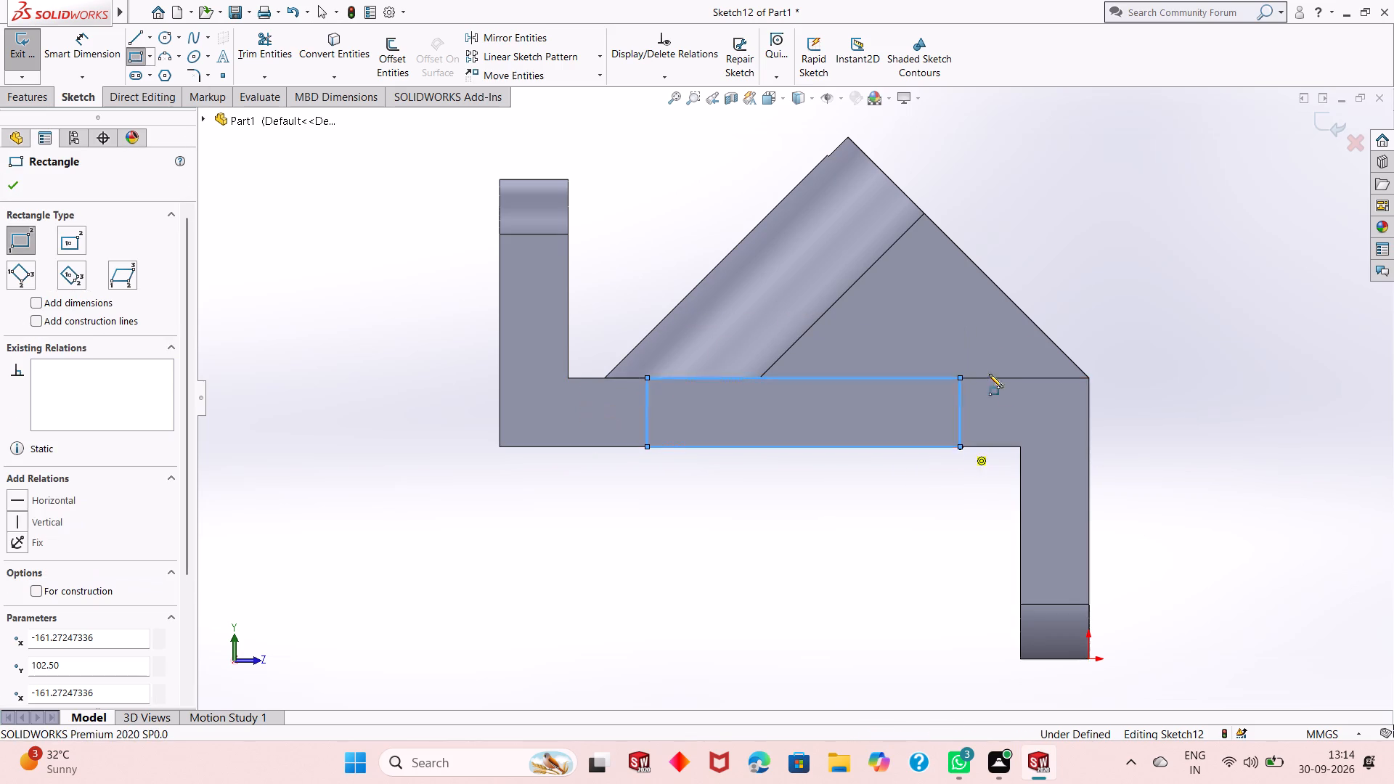
pyautogui.rightClick(1045, 285)
pyautogui.click(1072, 298)
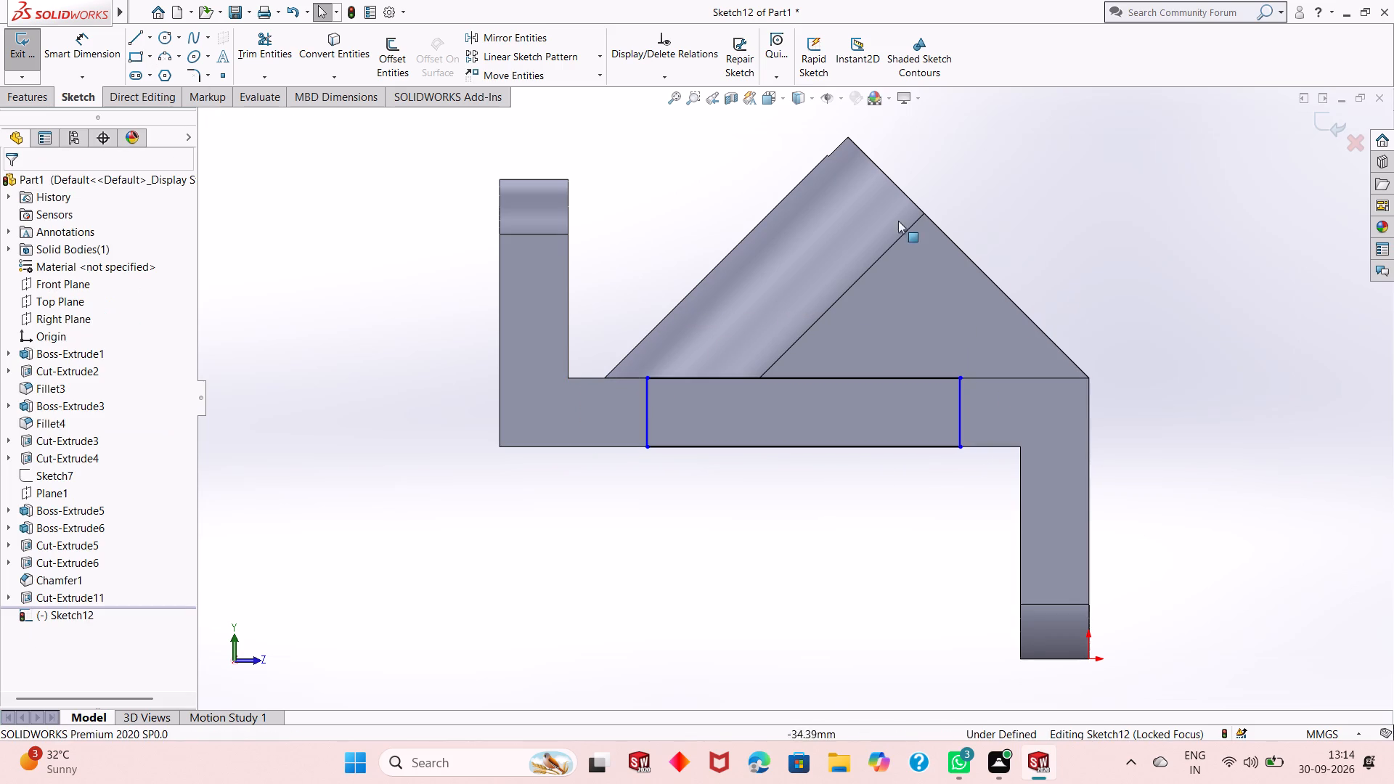
# Dimension the rectangle's two vertical sides, each 50 mm from the bracket's nearest outer end edge.
pyautogui.click(86, 41)
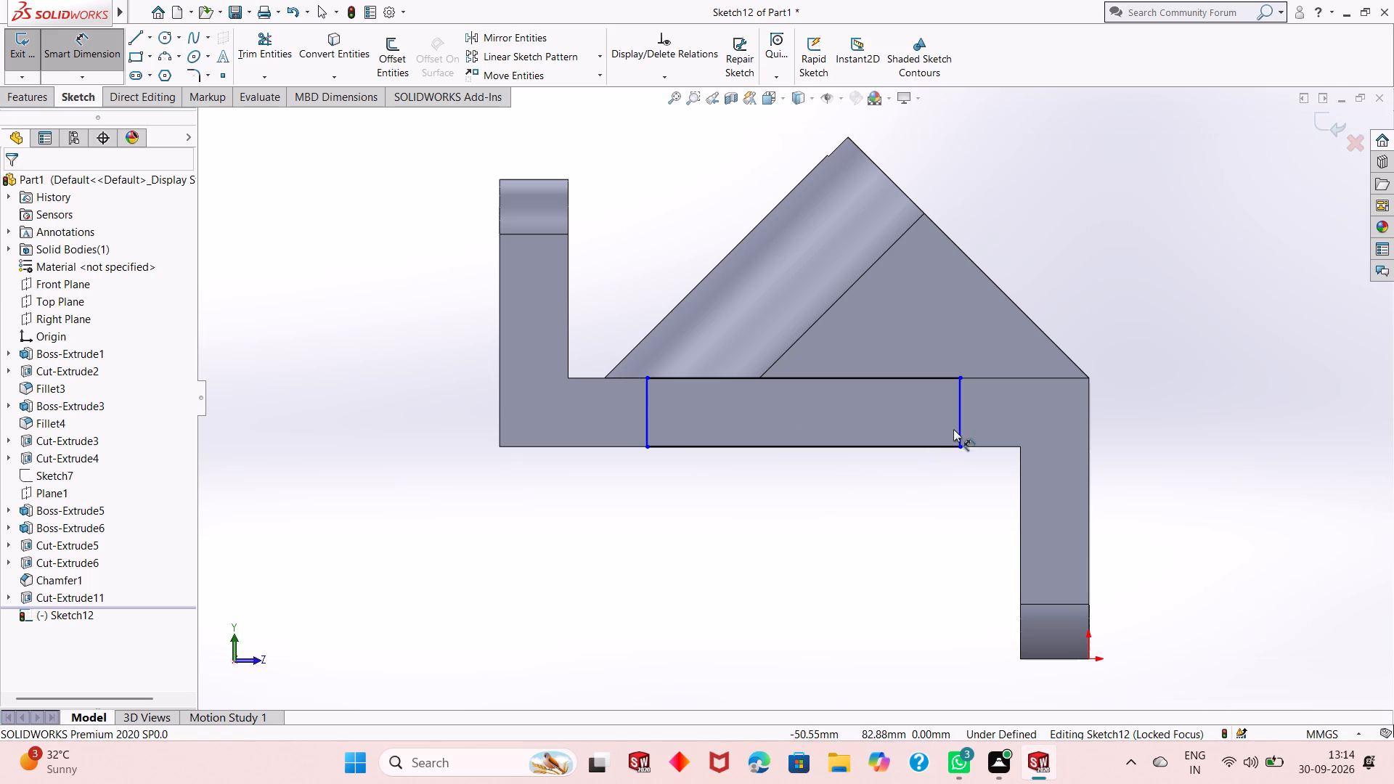
pyautogui.click(959, 423)
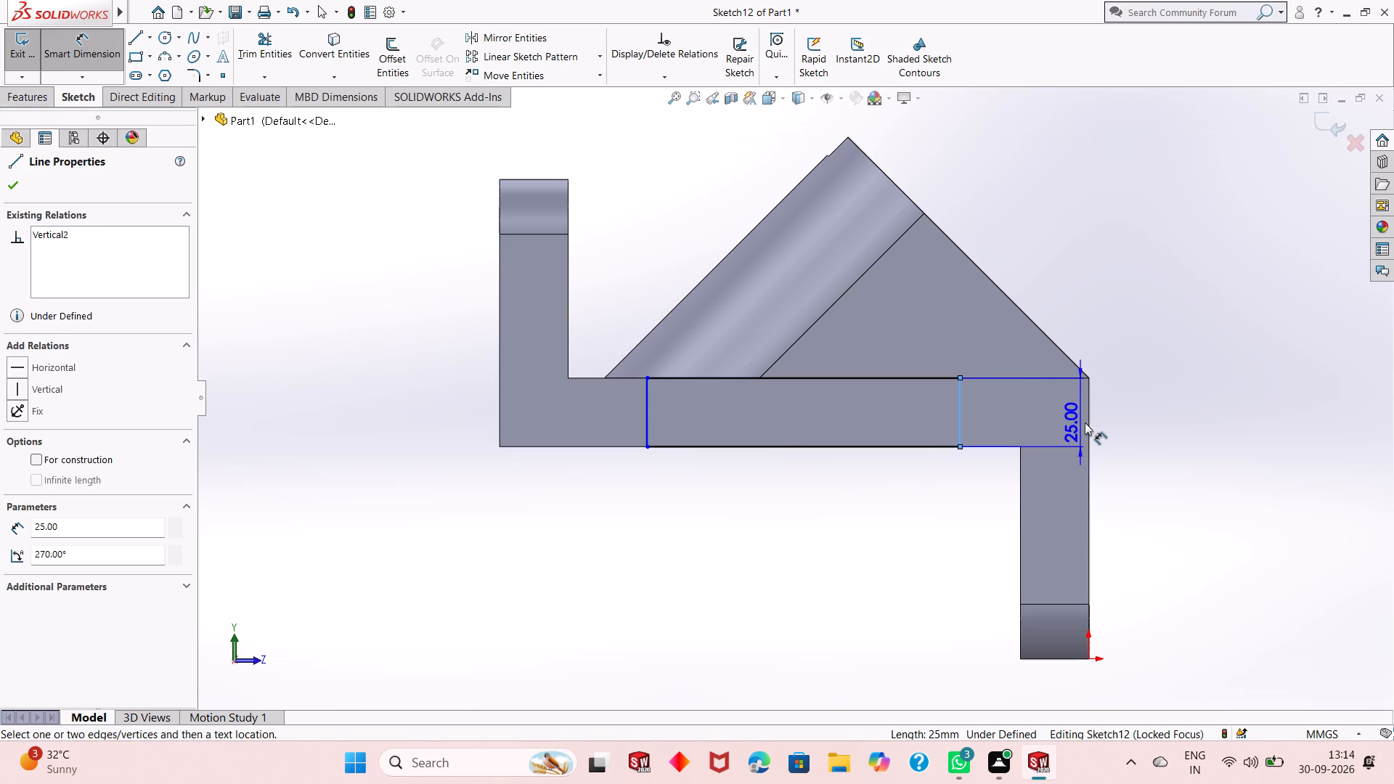
pyautogui.click(1091, 420)
pyautogui.click(968, 530)
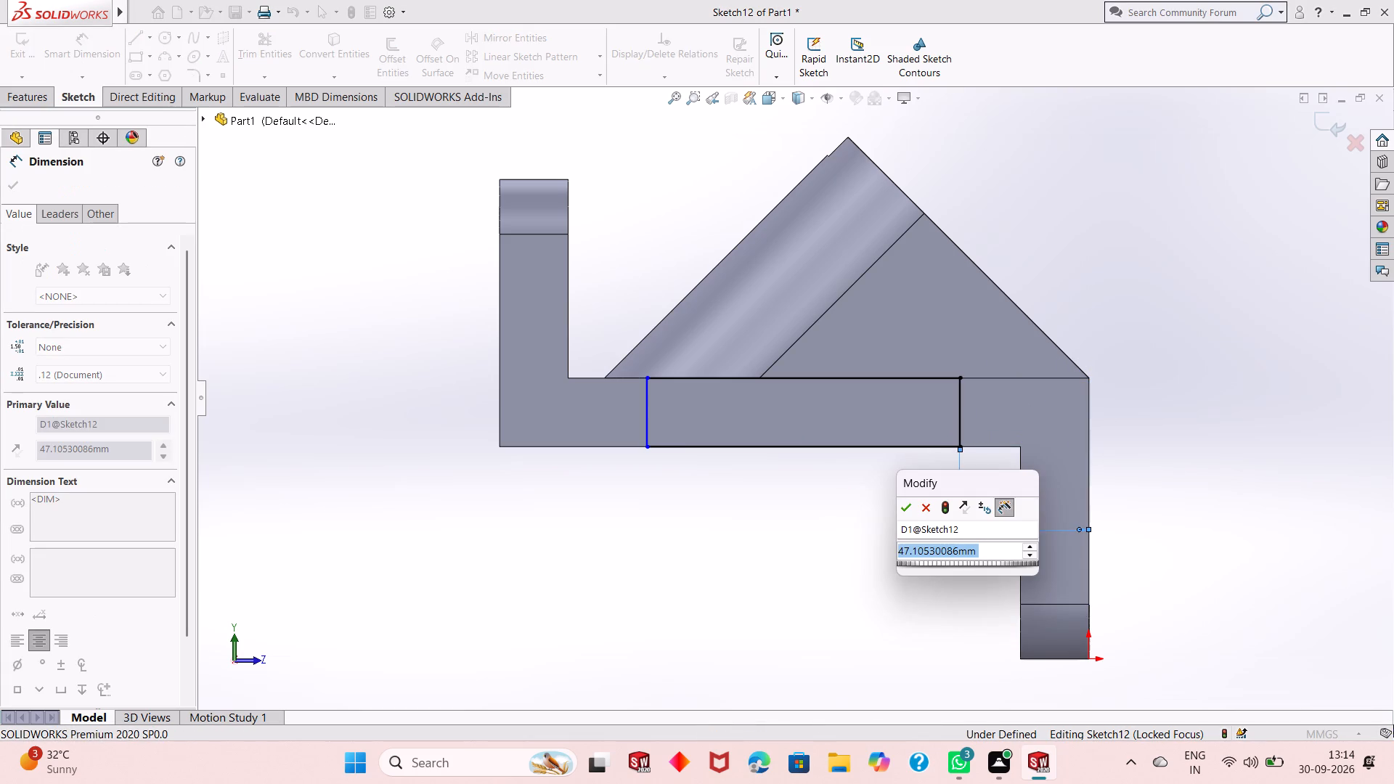
pyautogui.write('50')
pyautogui.press('Return')
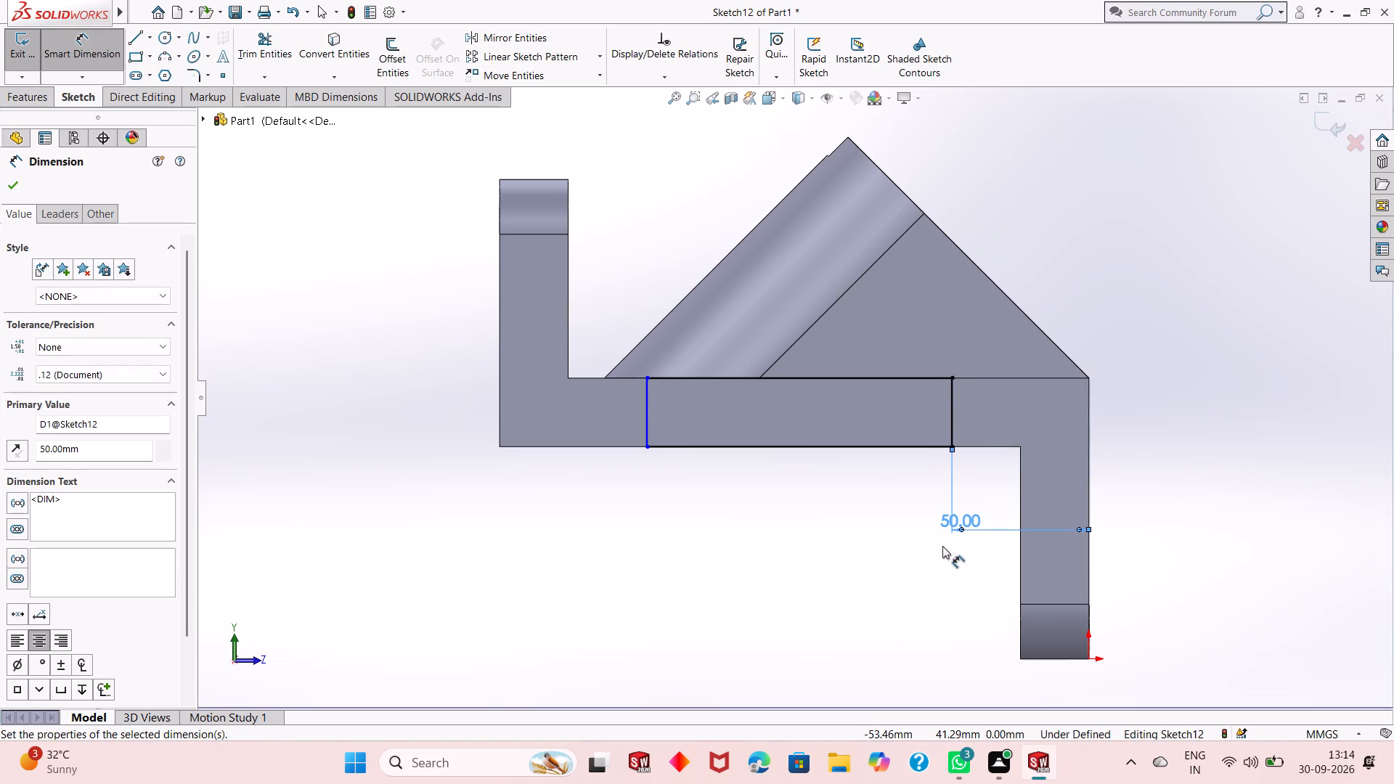
pyautogui.click(644, 409)
pyautogui.click(501, 425)
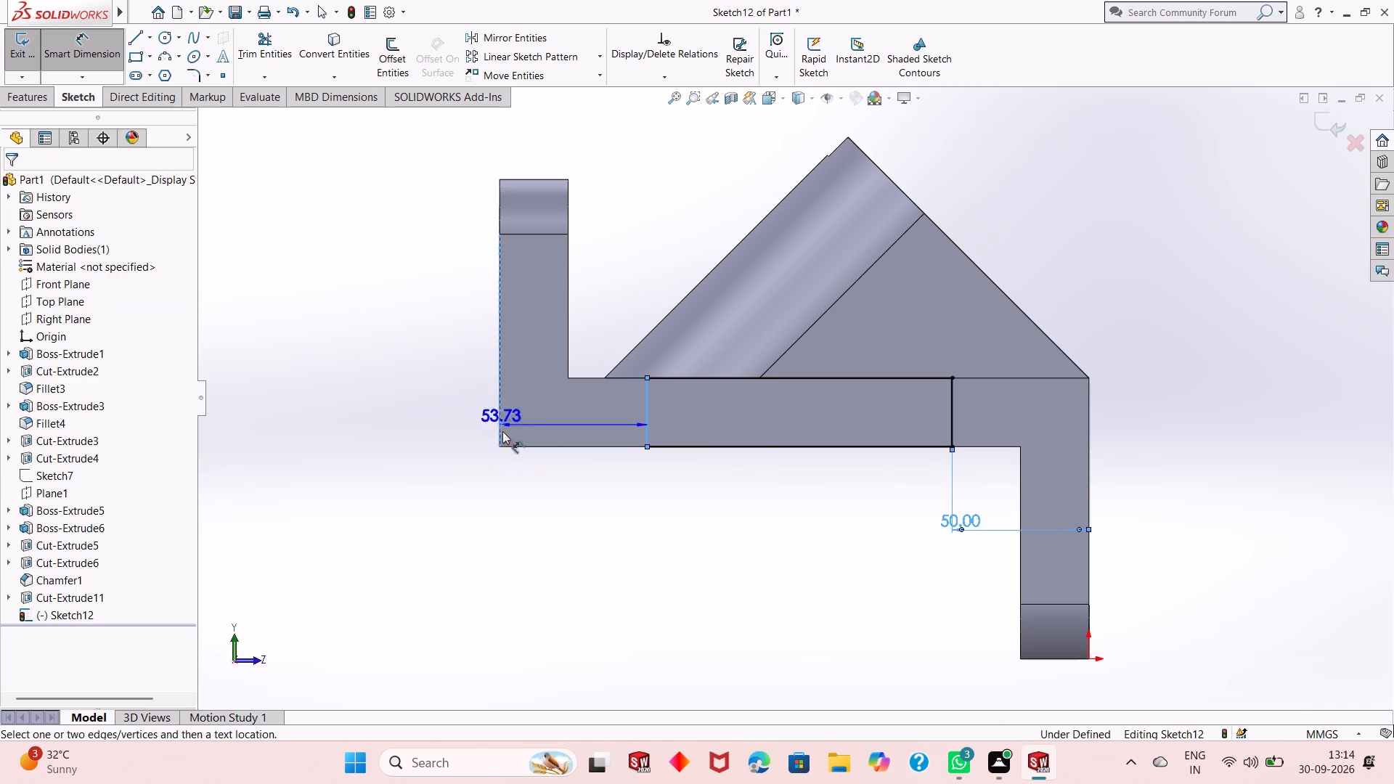
pyautogui.click(532, 493)
pyautogui.write('50')
pyautogui.press('Return')
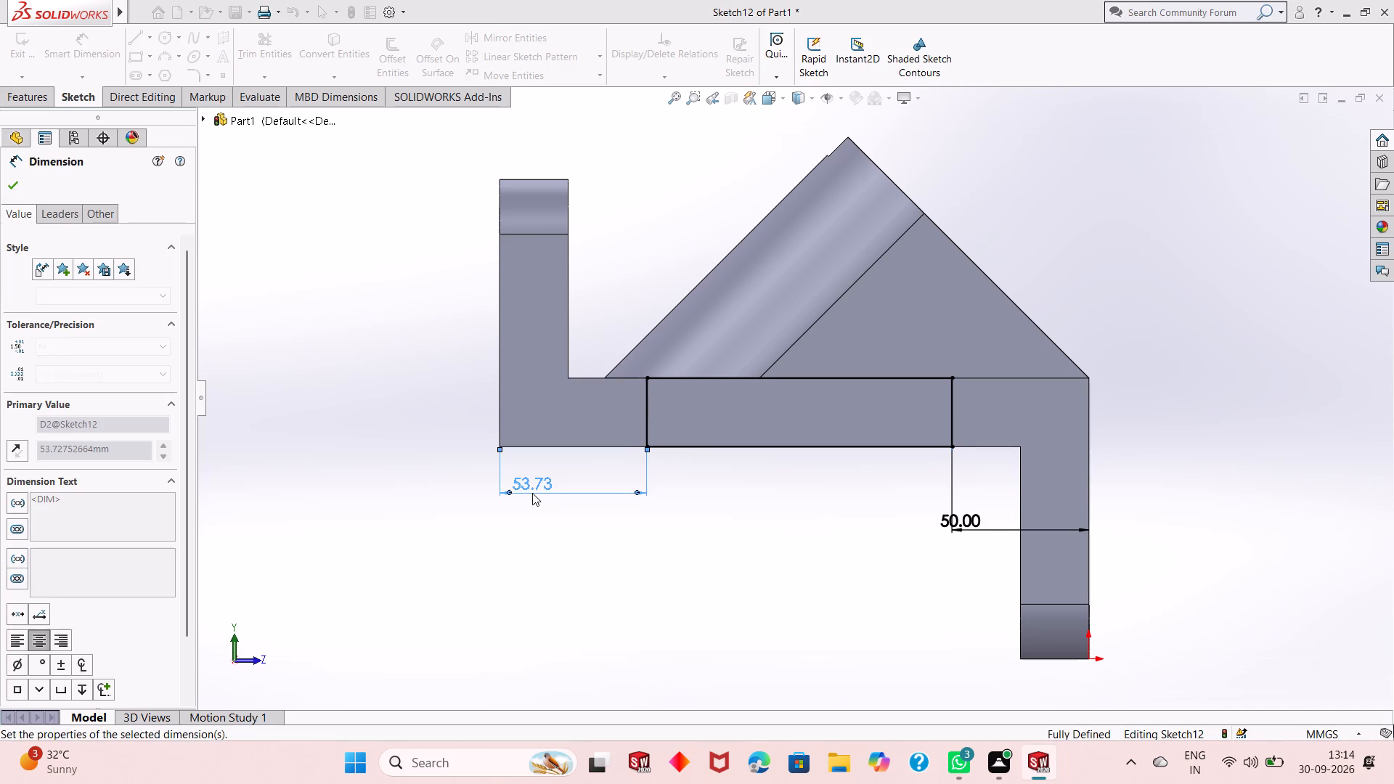
pyautogui.rightClick(425, 525)
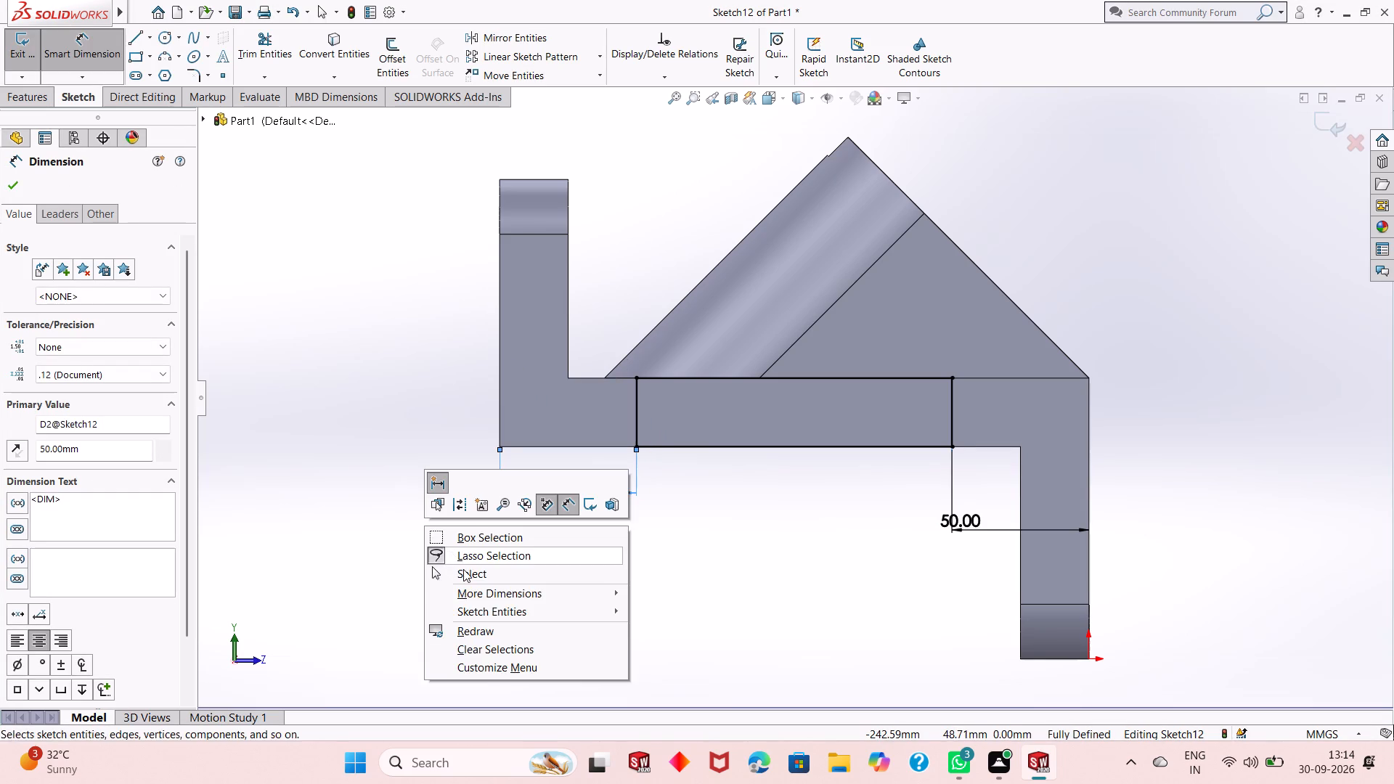
pyautogui.click(463, 569)
# Cut the rectangle into the side of the base with a Blind Extruded Cut 20 mm deep from the sketch plane.
pyautogui.moveTo(797, 494); pyautogui.dragTo(737, 532, button='middle')
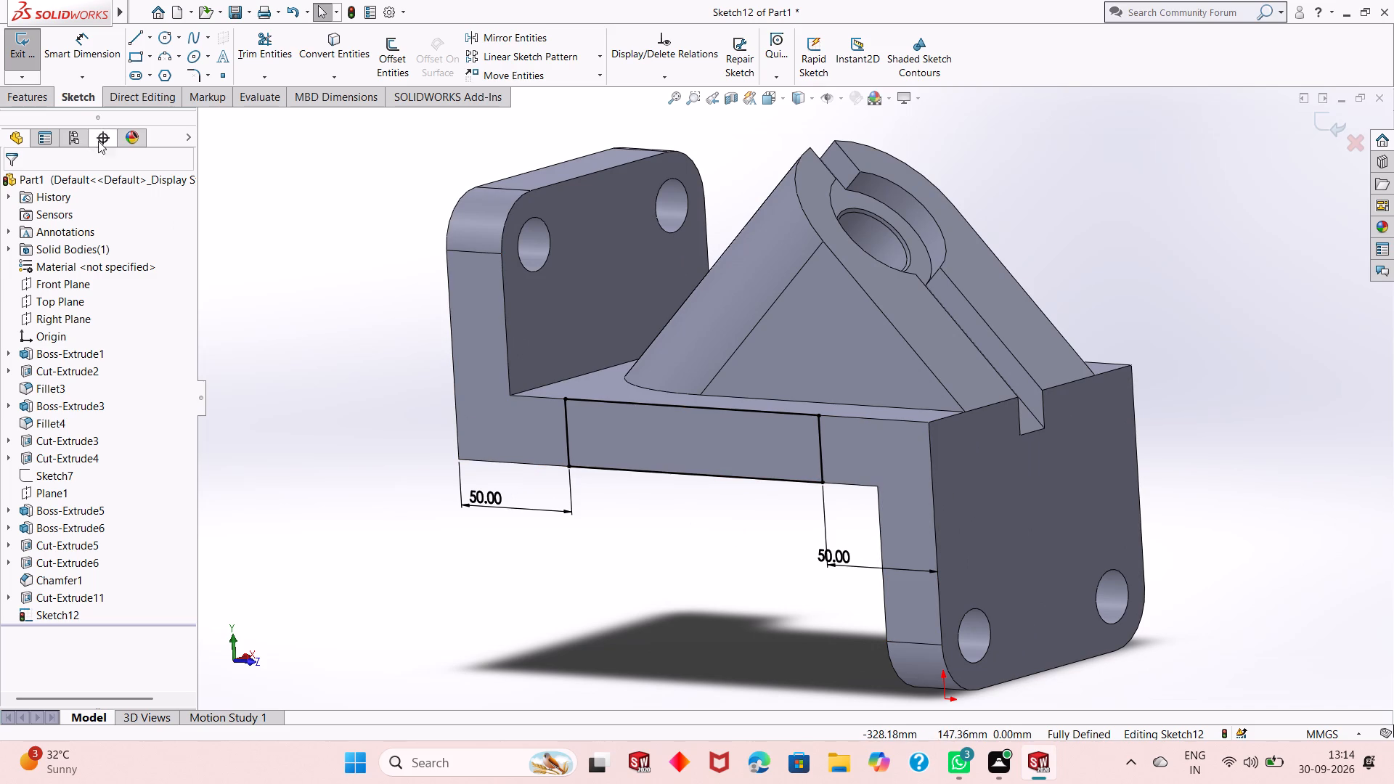
pyautogui.scroll(1, 629, 511)
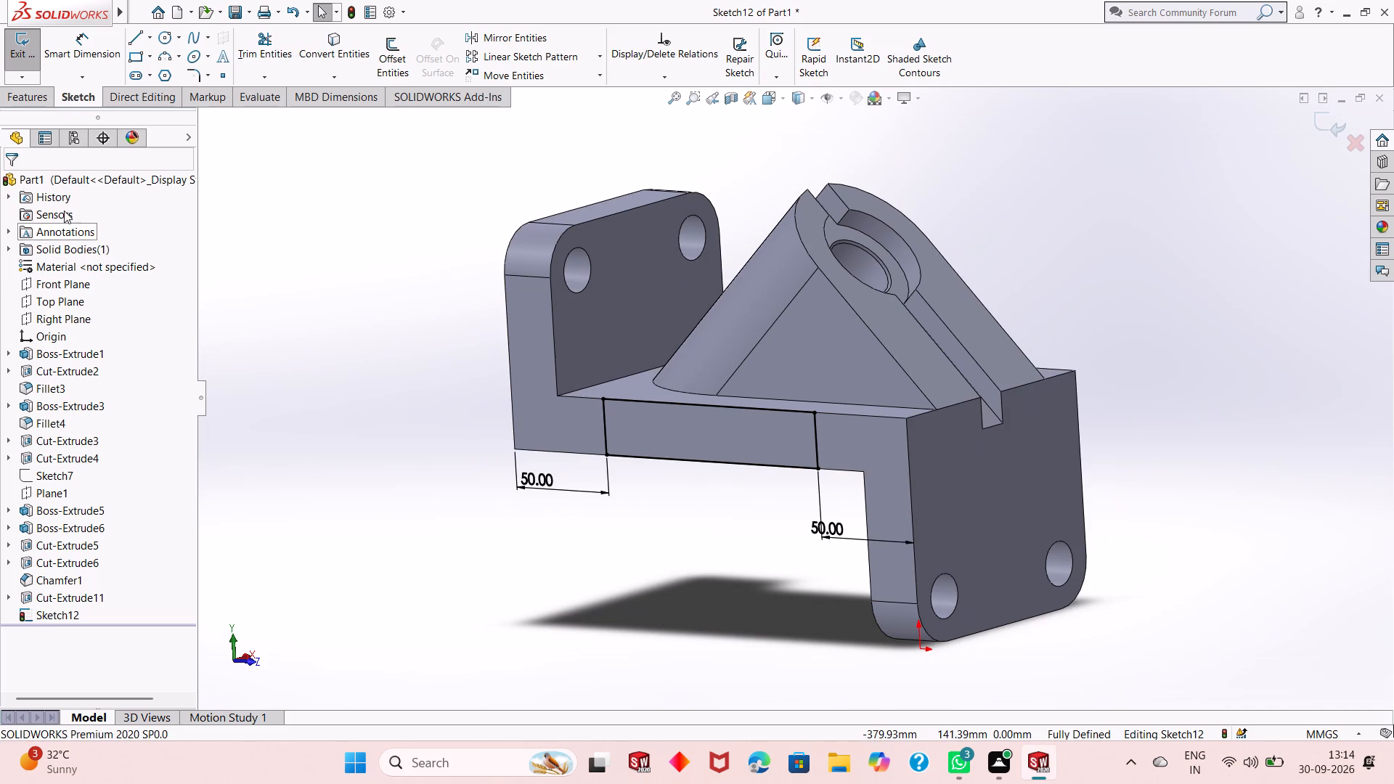
pyautogui.click(33, 103)
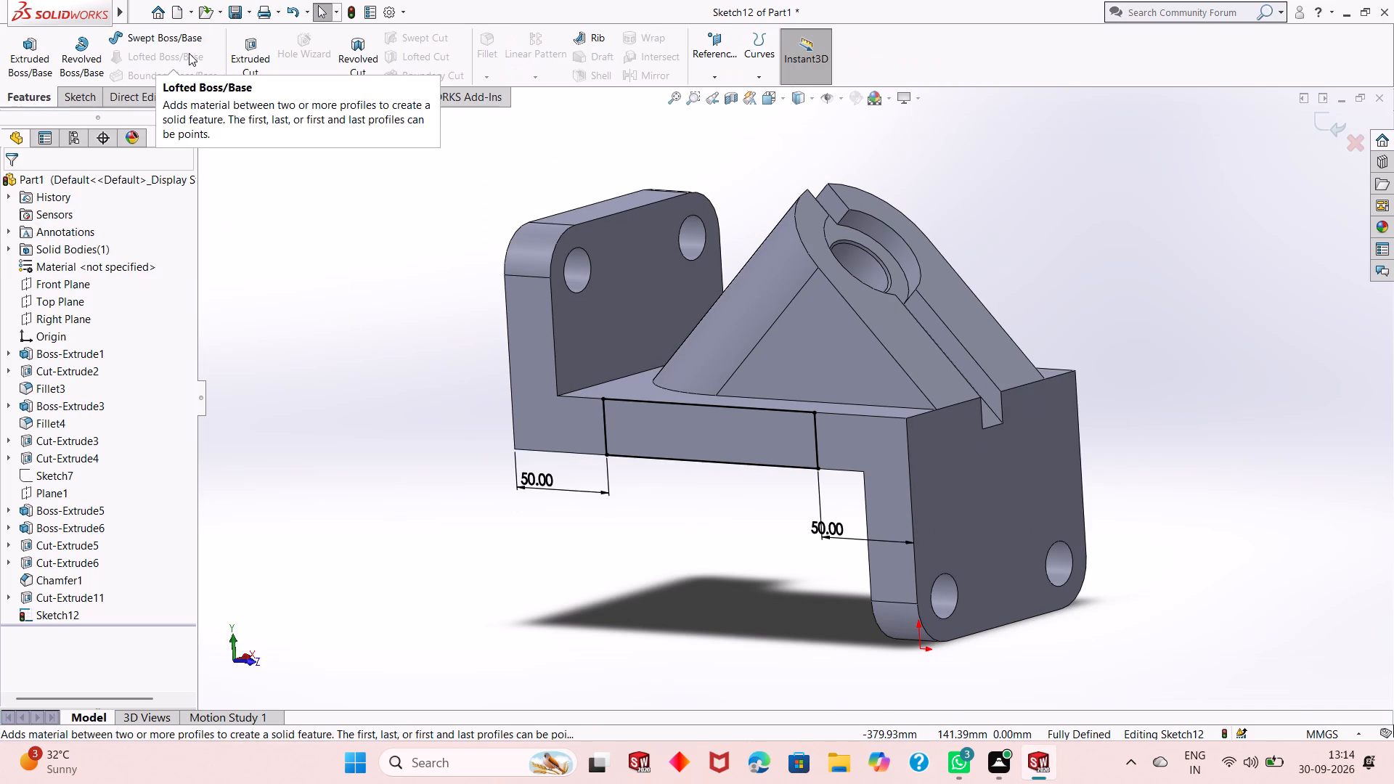
pyautogui.click(264, 67)
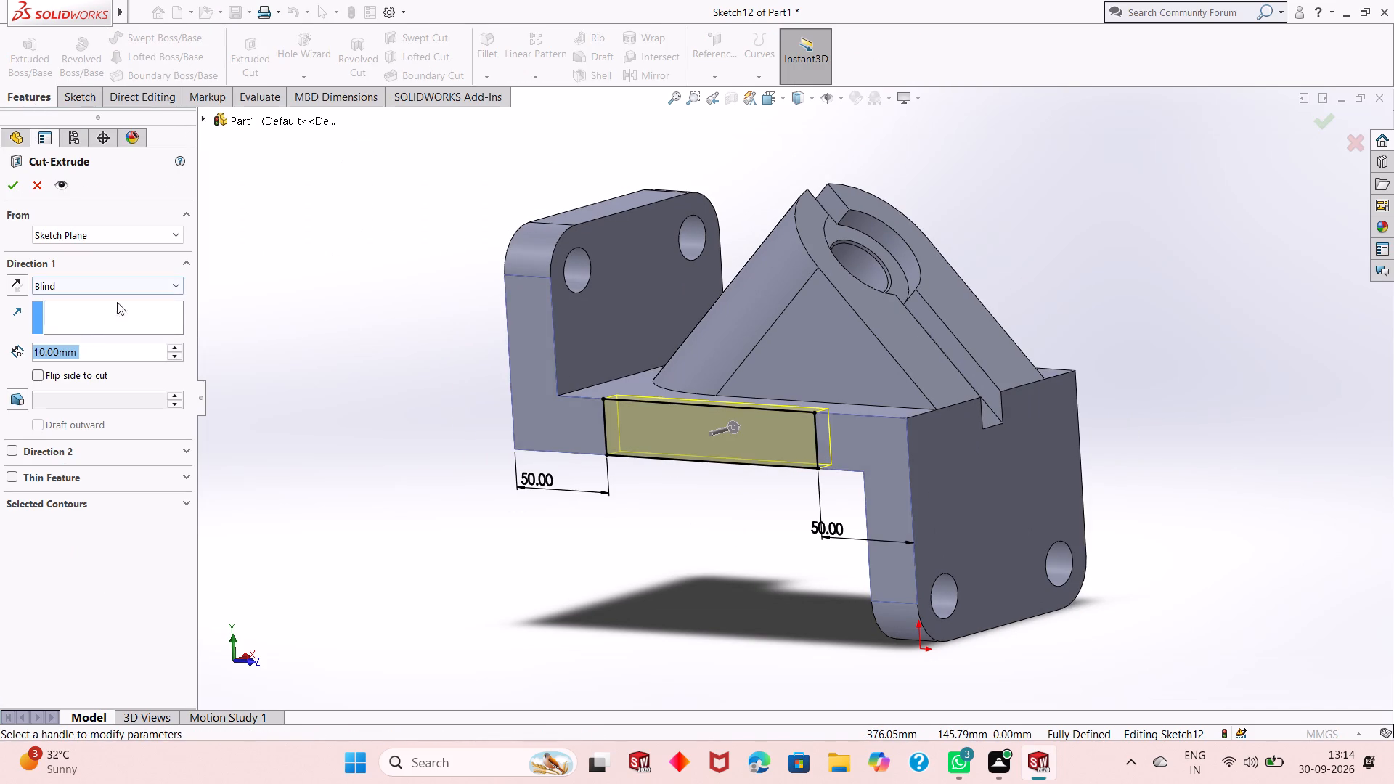
pyautogui.write('20')
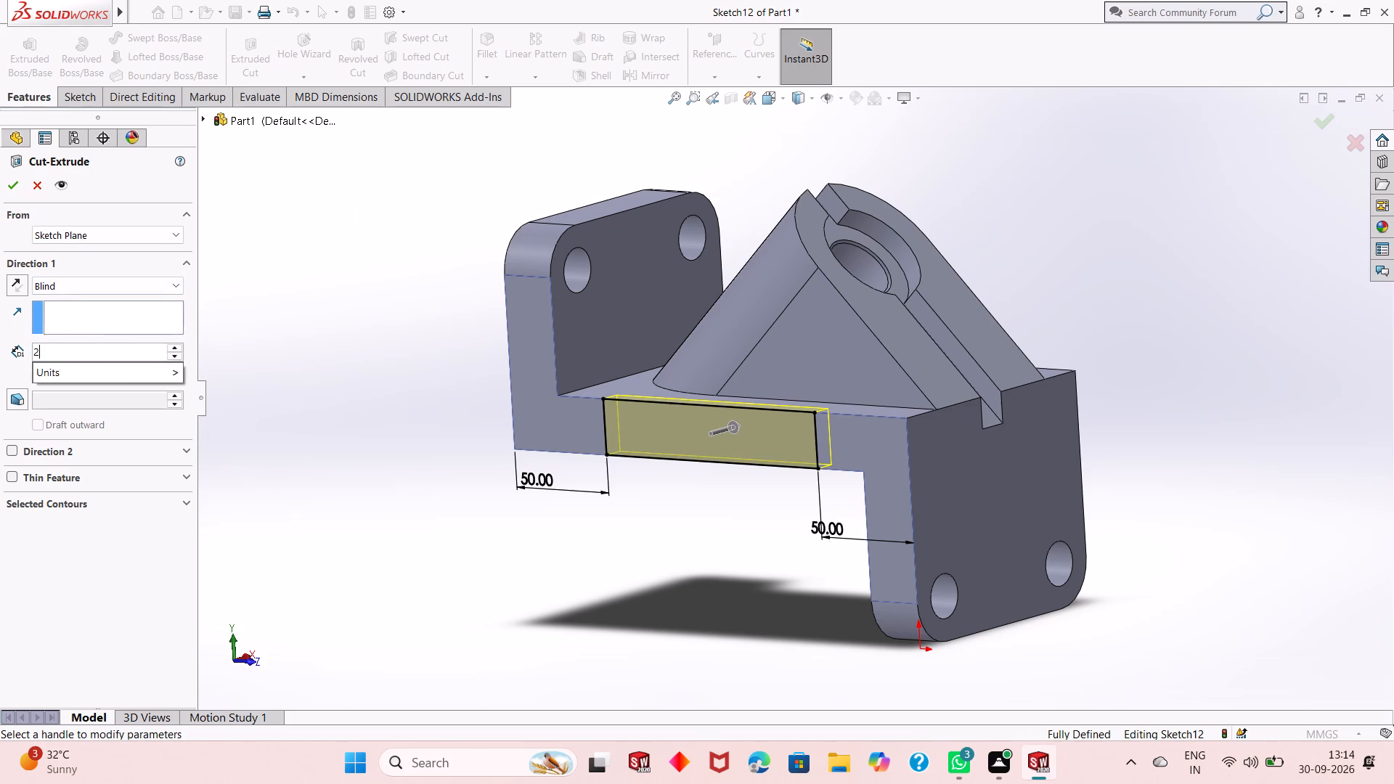
pyautogui.press('Return')
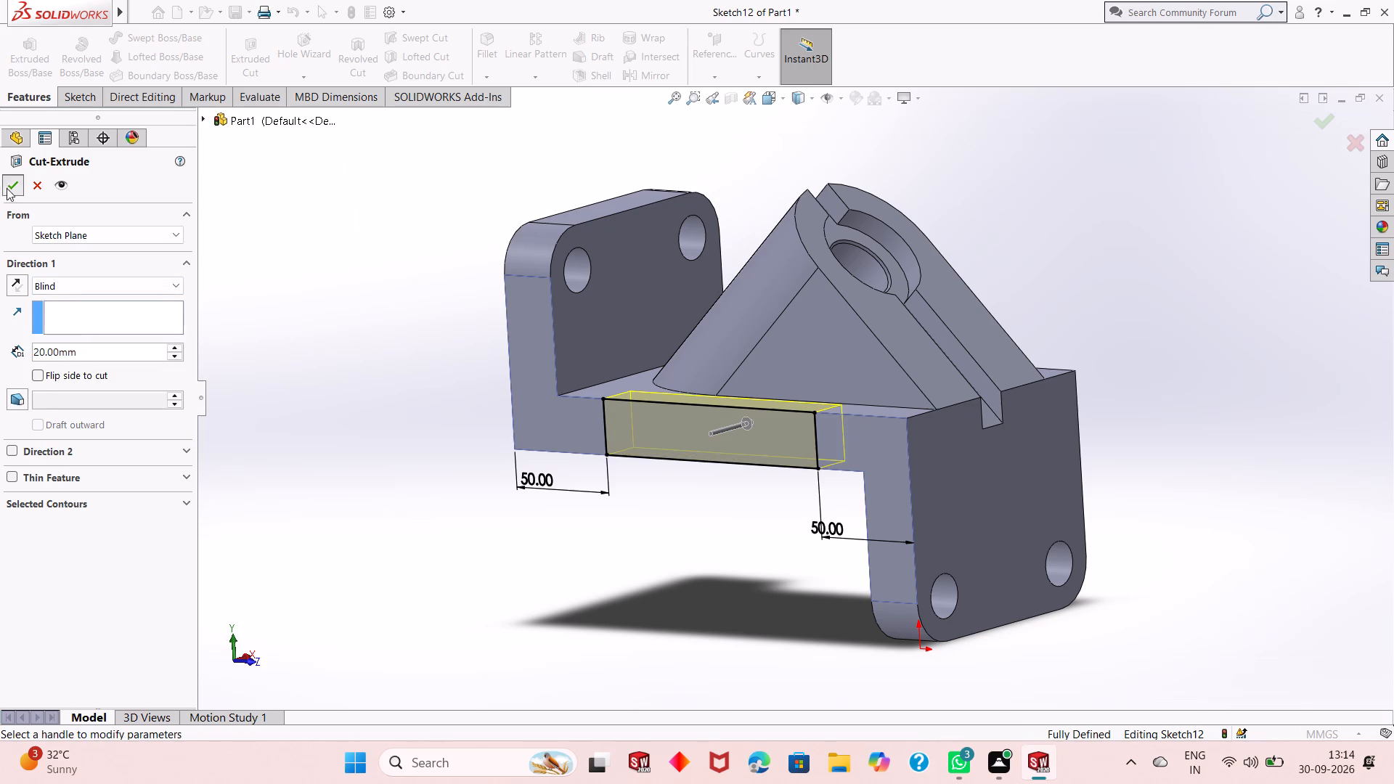
pyautogui.click(7, 188)
pyautogui.click(333, 471)
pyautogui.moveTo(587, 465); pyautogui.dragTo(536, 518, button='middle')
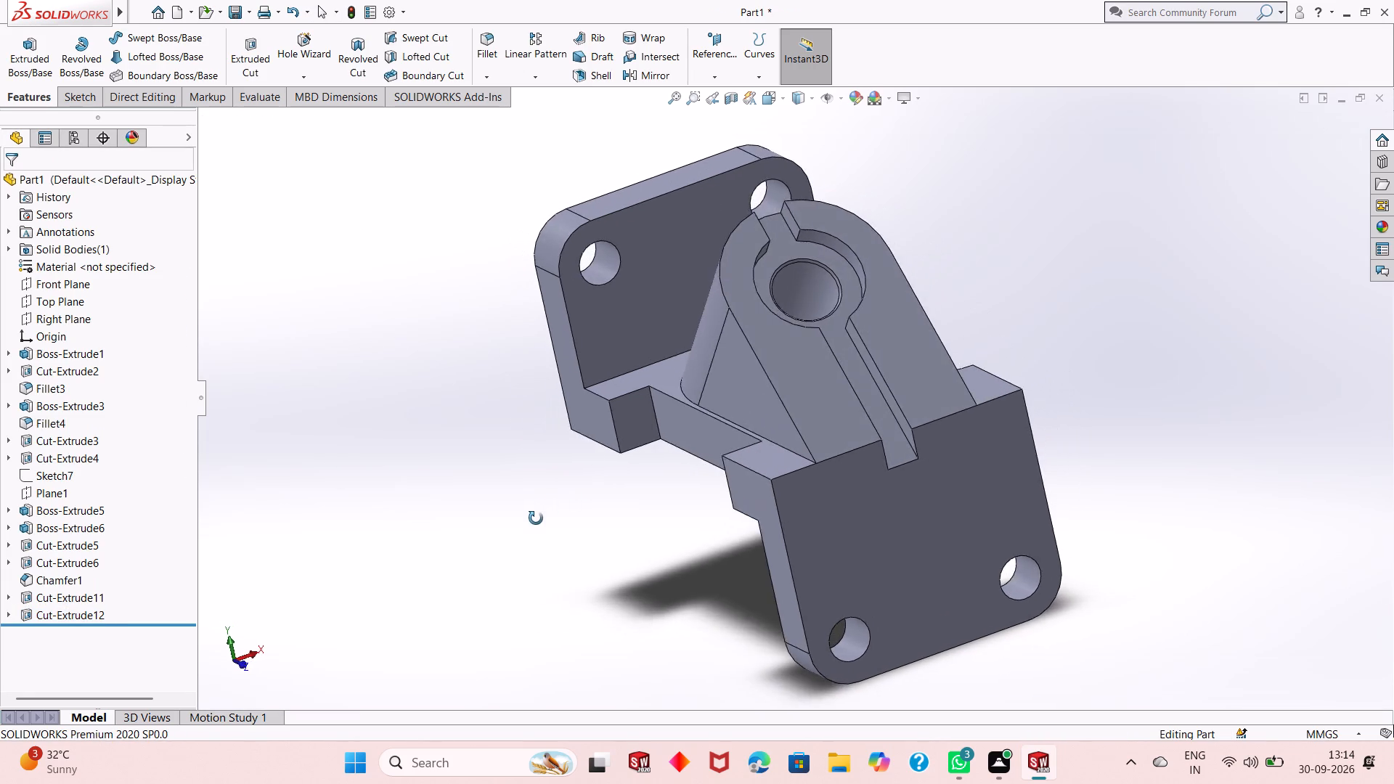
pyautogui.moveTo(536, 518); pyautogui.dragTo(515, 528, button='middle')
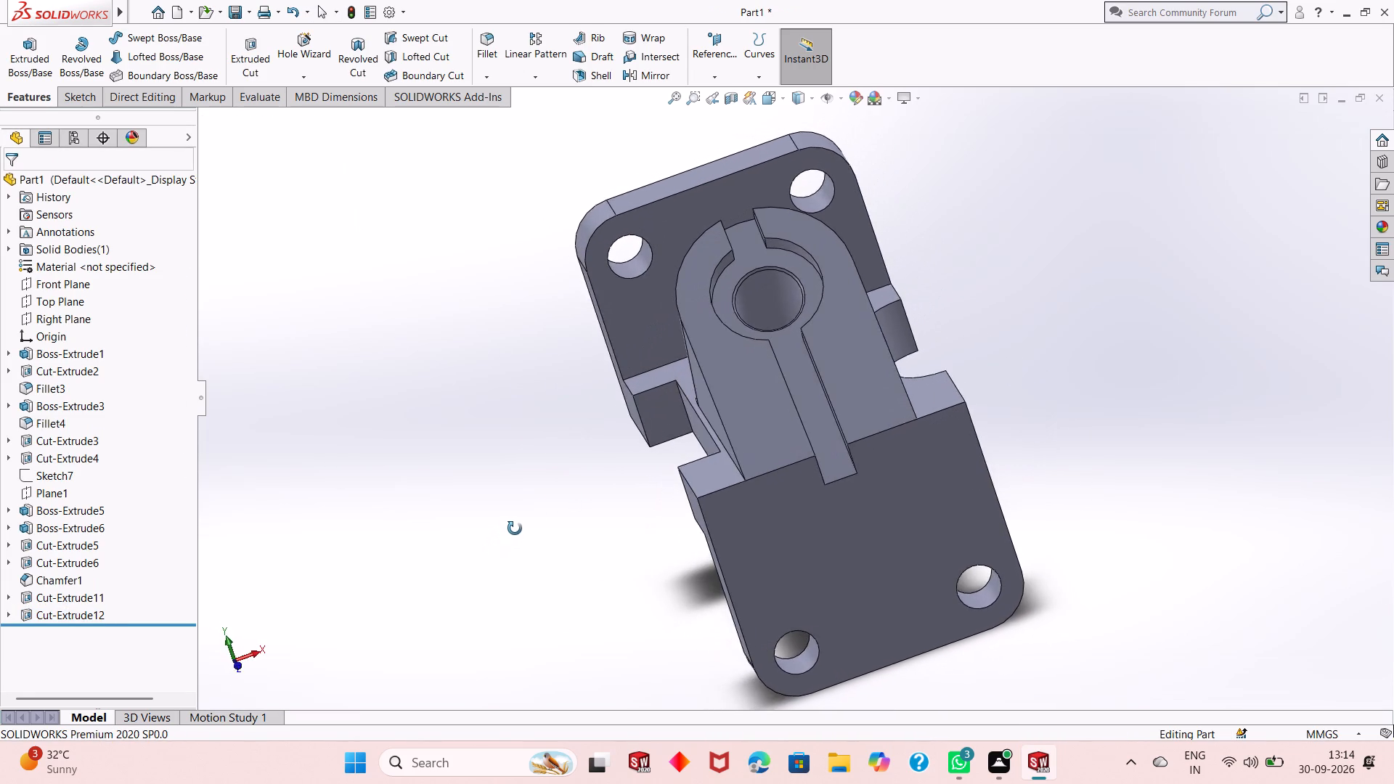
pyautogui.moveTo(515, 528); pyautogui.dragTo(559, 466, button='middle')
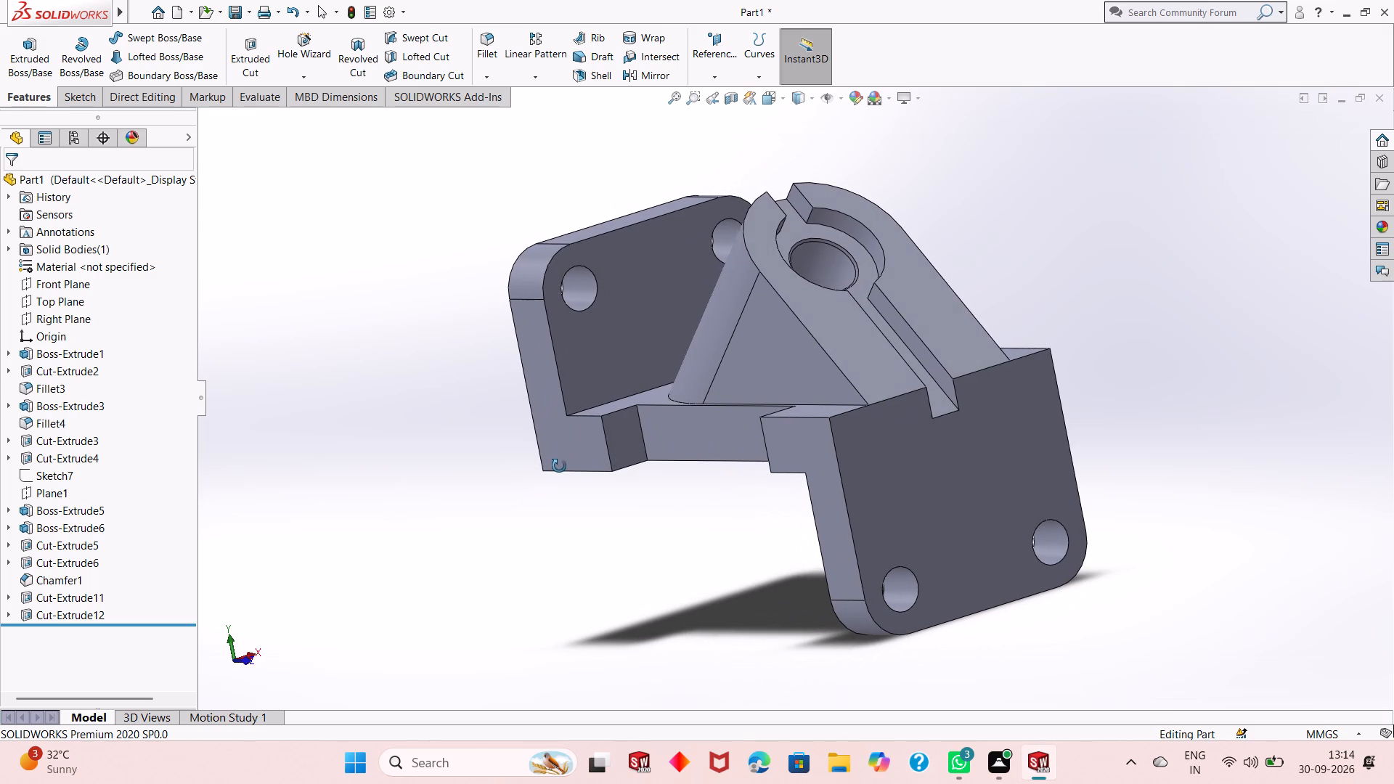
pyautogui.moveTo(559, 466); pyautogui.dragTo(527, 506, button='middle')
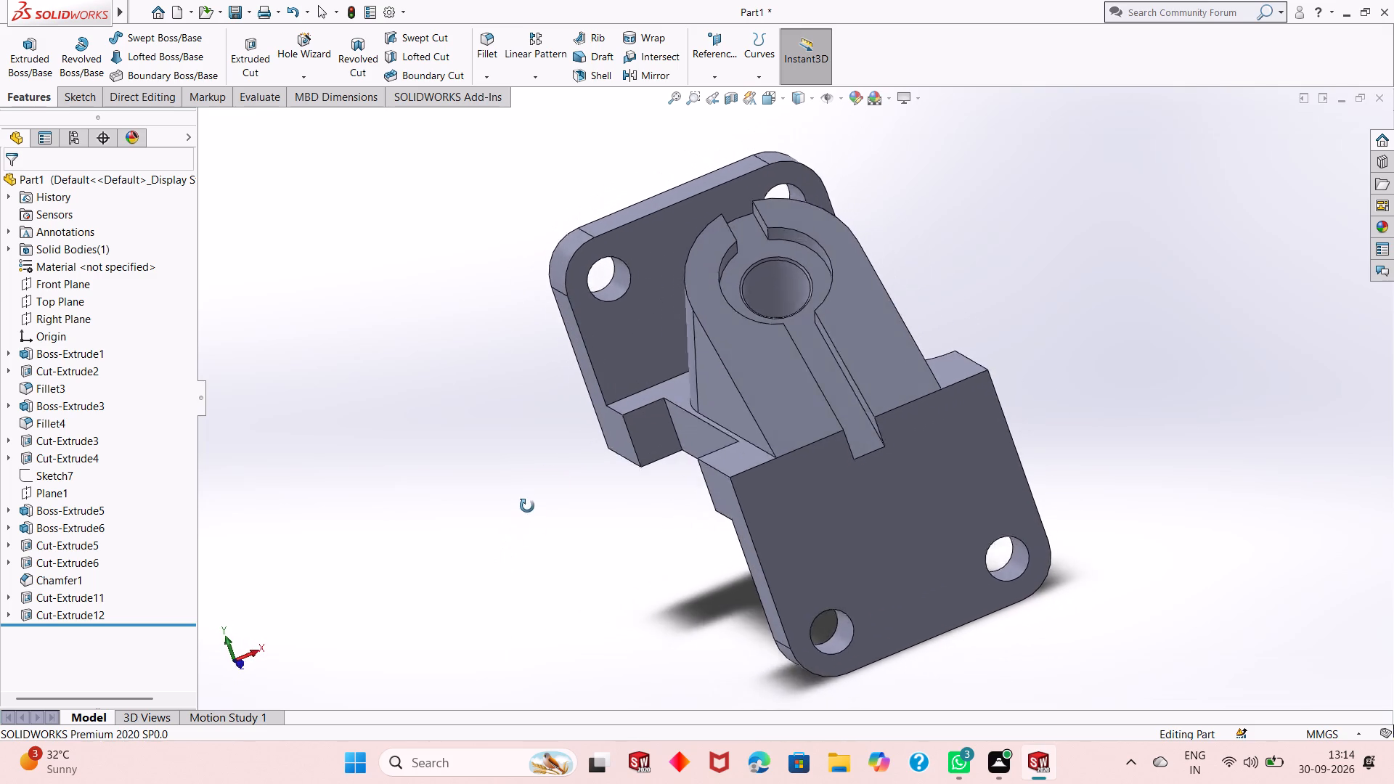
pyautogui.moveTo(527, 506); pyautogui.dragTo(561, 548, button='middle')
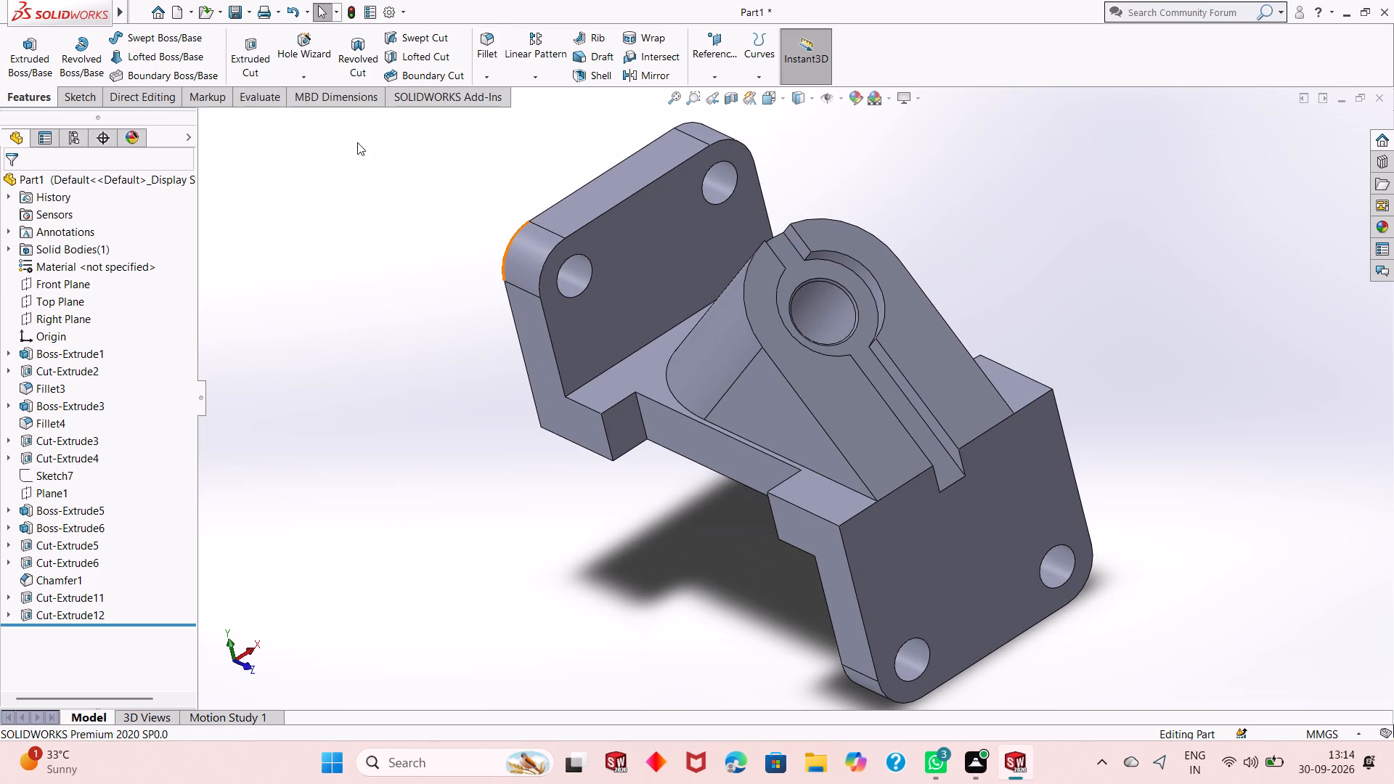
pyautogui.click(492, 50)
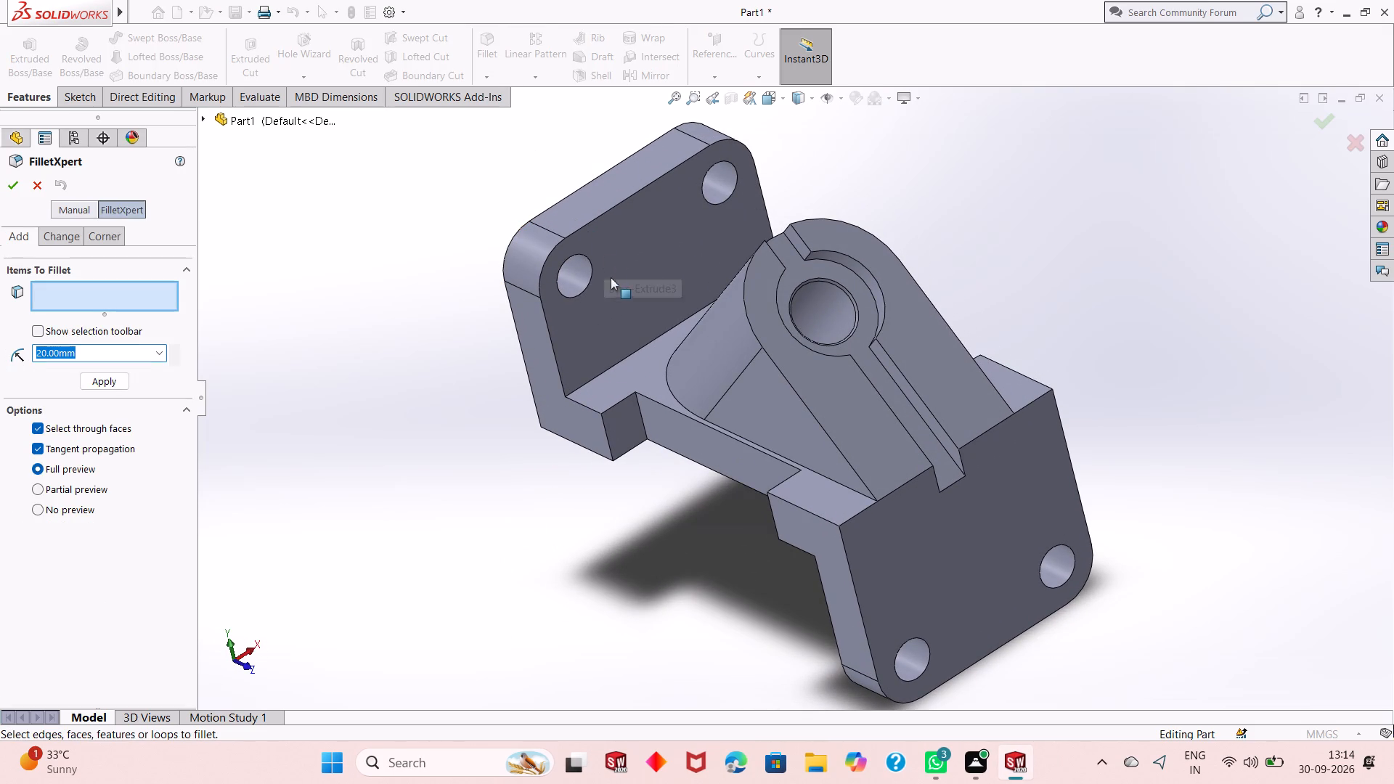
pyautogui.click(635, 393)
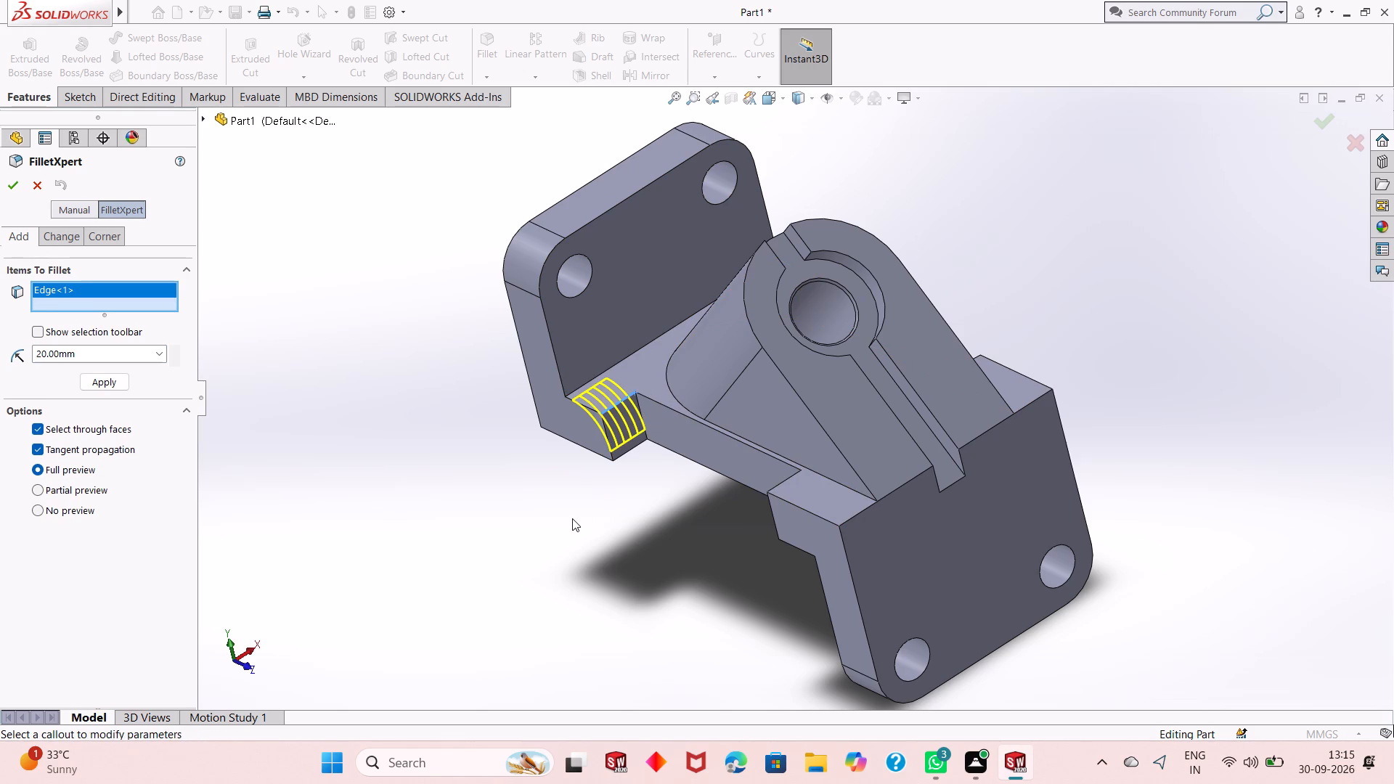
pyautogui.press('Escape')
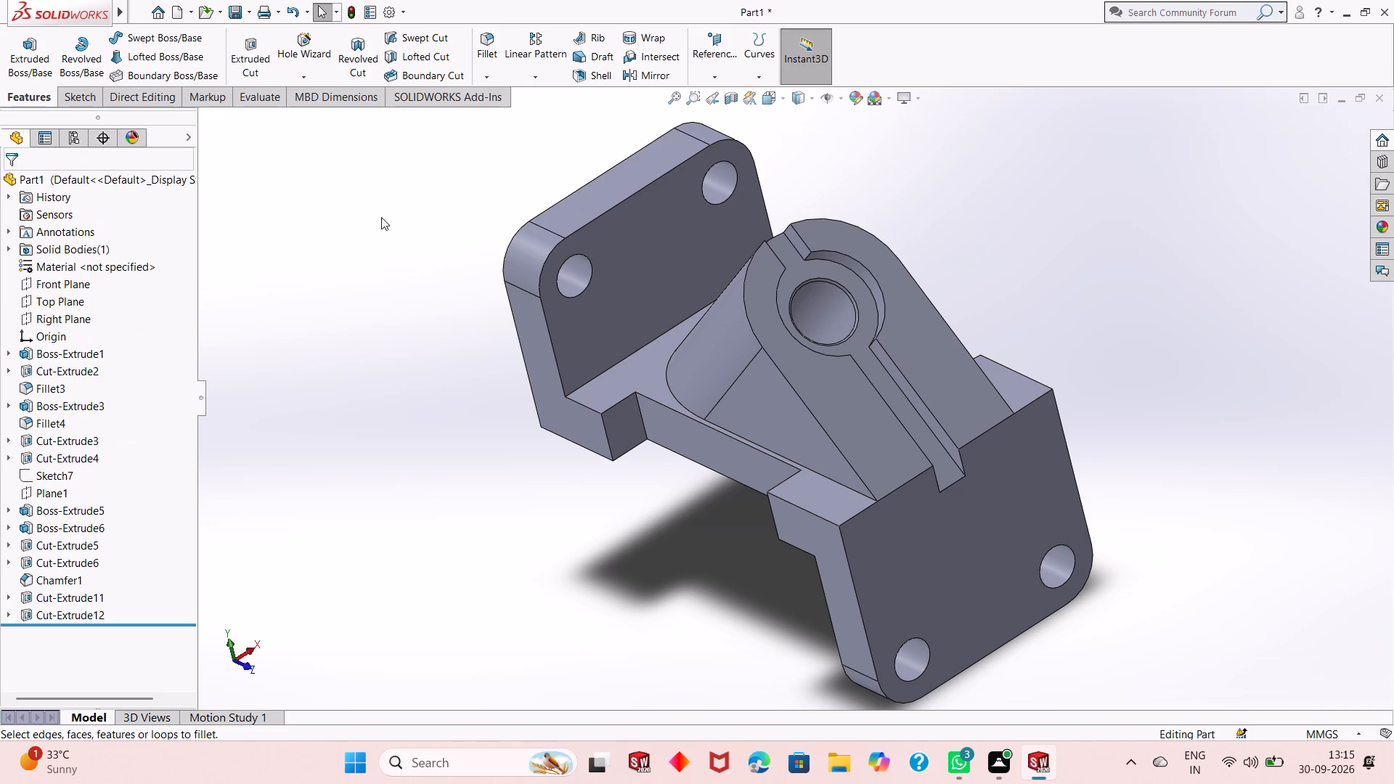
# Fillet the two inner vertical edges of the new side notch with a 20 mm radius.
pyautogui.click(490, 55)
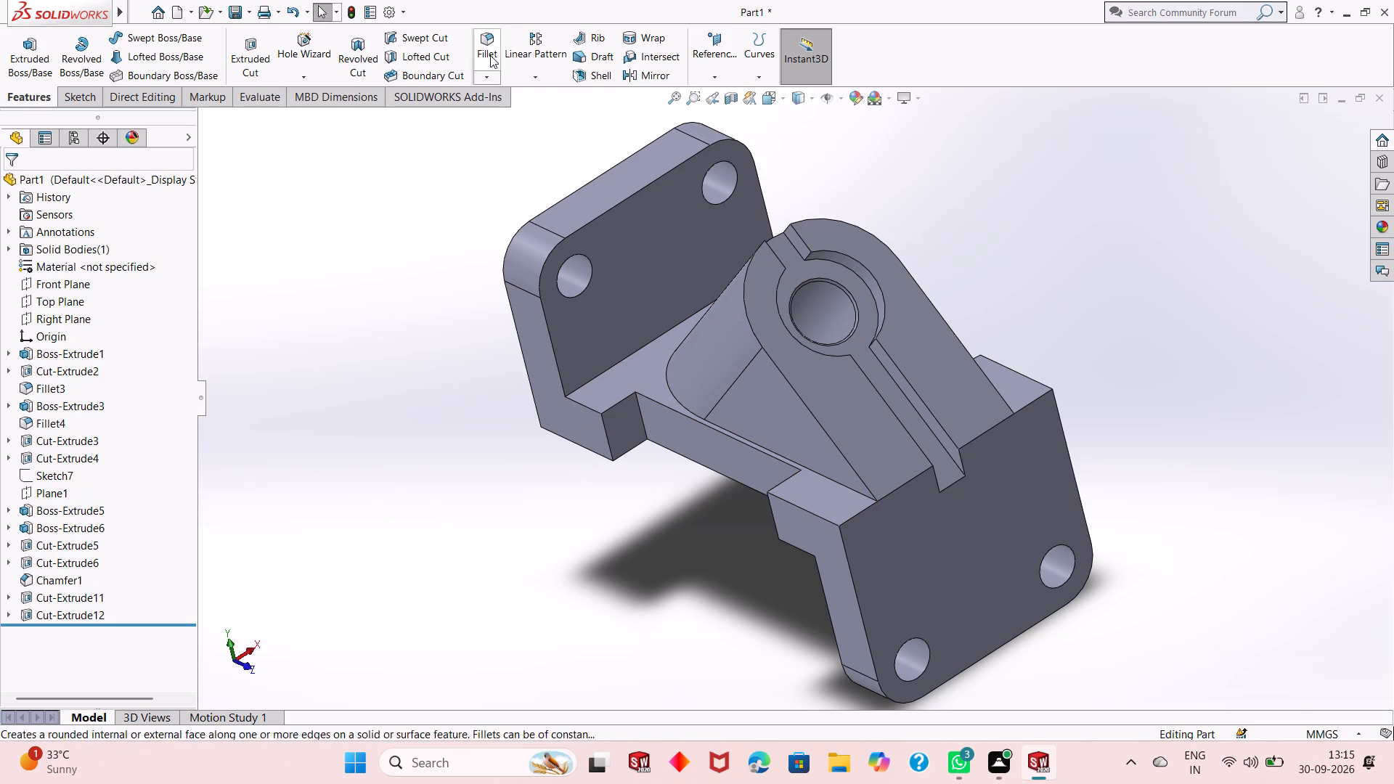
pyautogui.click(608, 436)
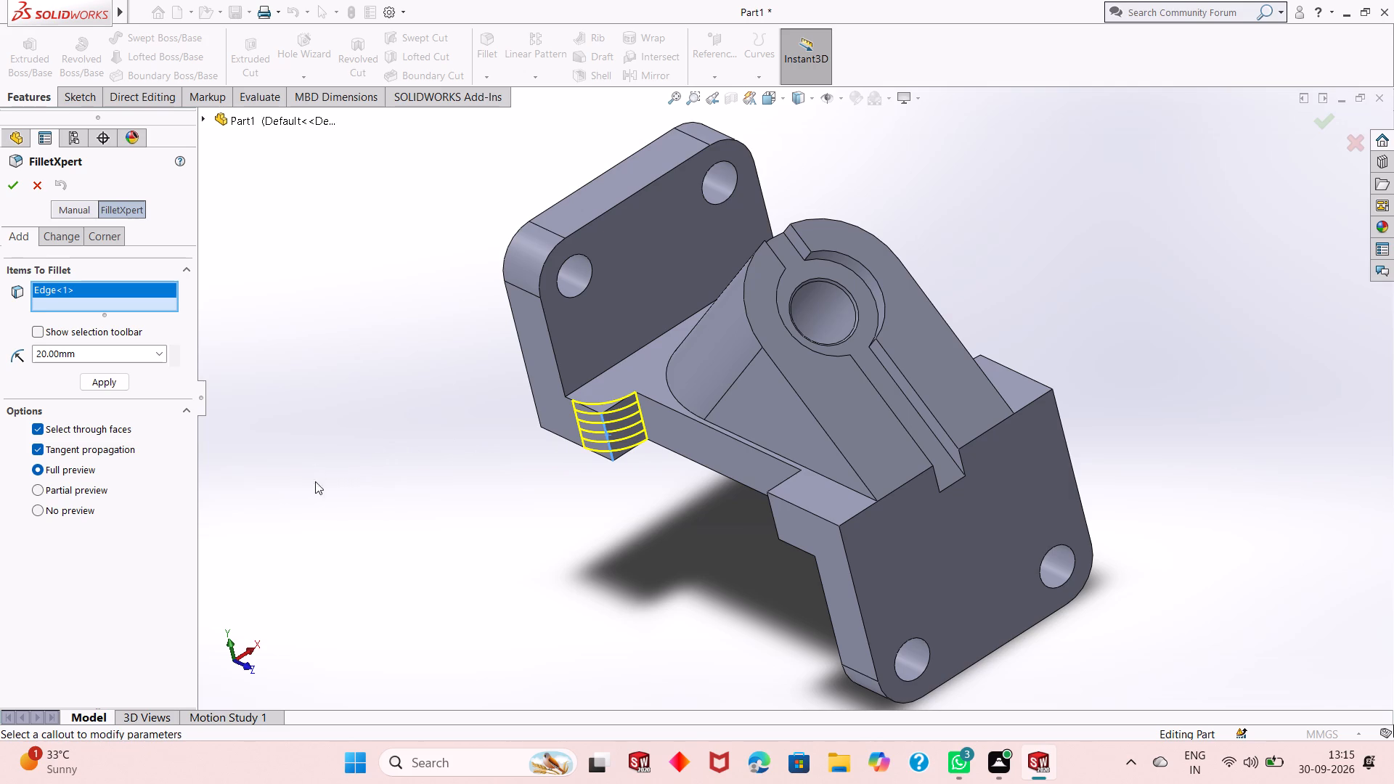
pyautogui.moveTo(431, 488); pyautogui.dragTo(480, 433, button='middle')
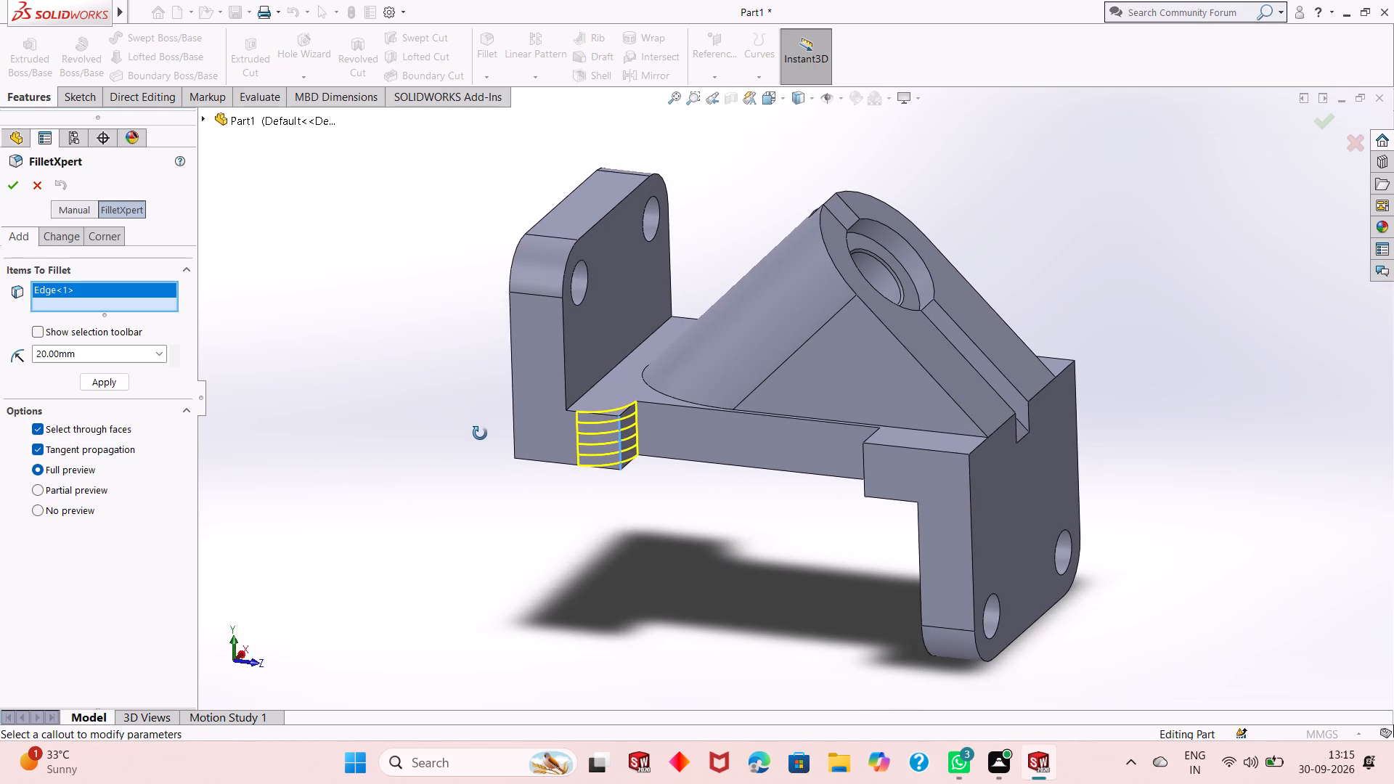
pyautogui.moveTo(480, 433); pyautogui.dragTo(481, 434, button='middle')
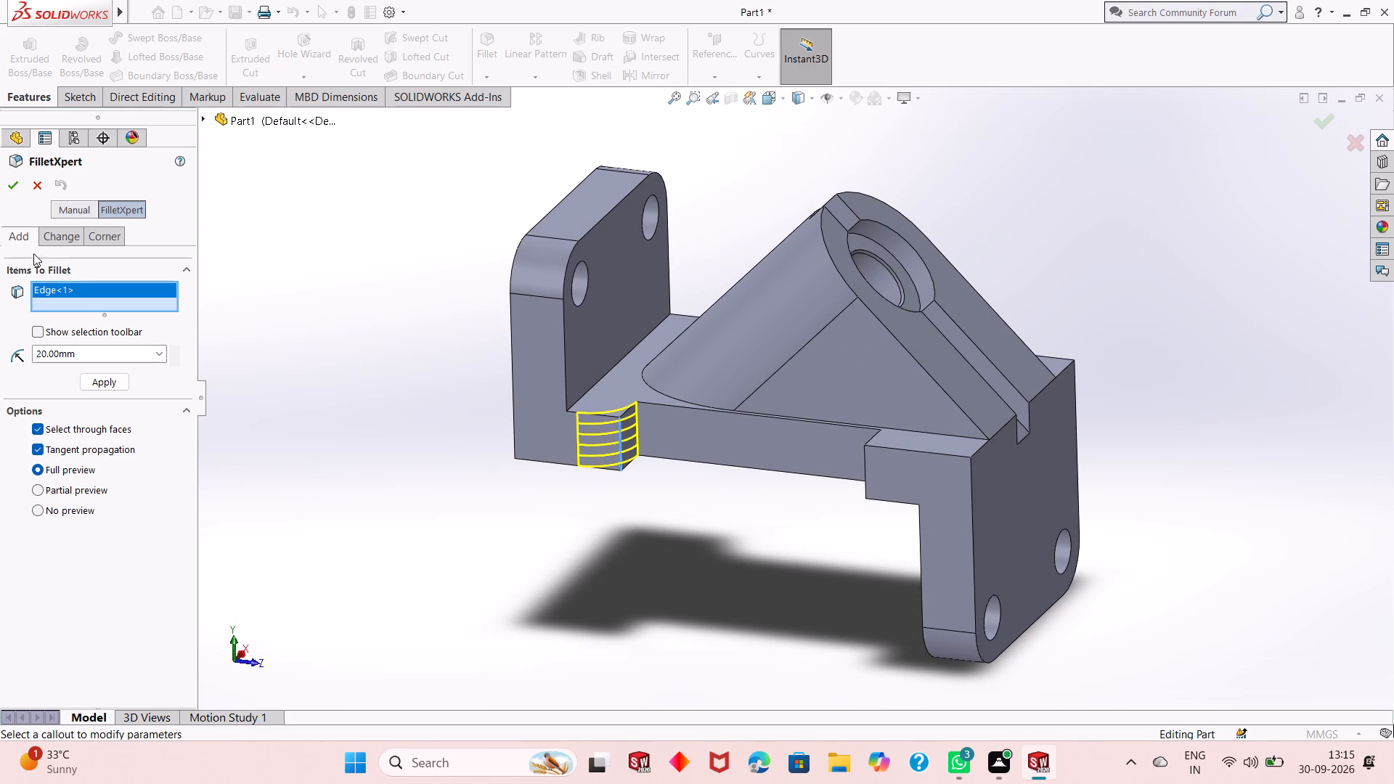
pyautogui.rightClick(52, 284)
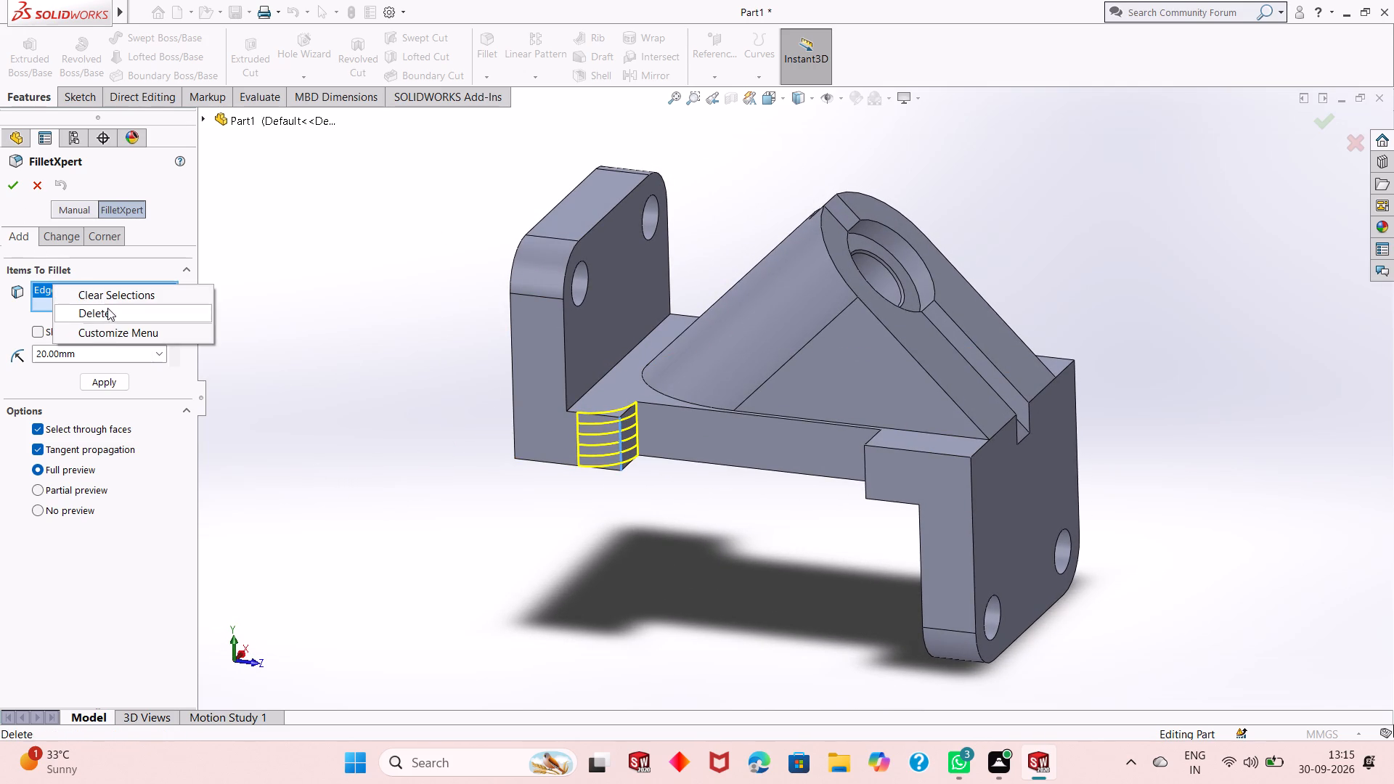
pyautogui.click(108, 309)
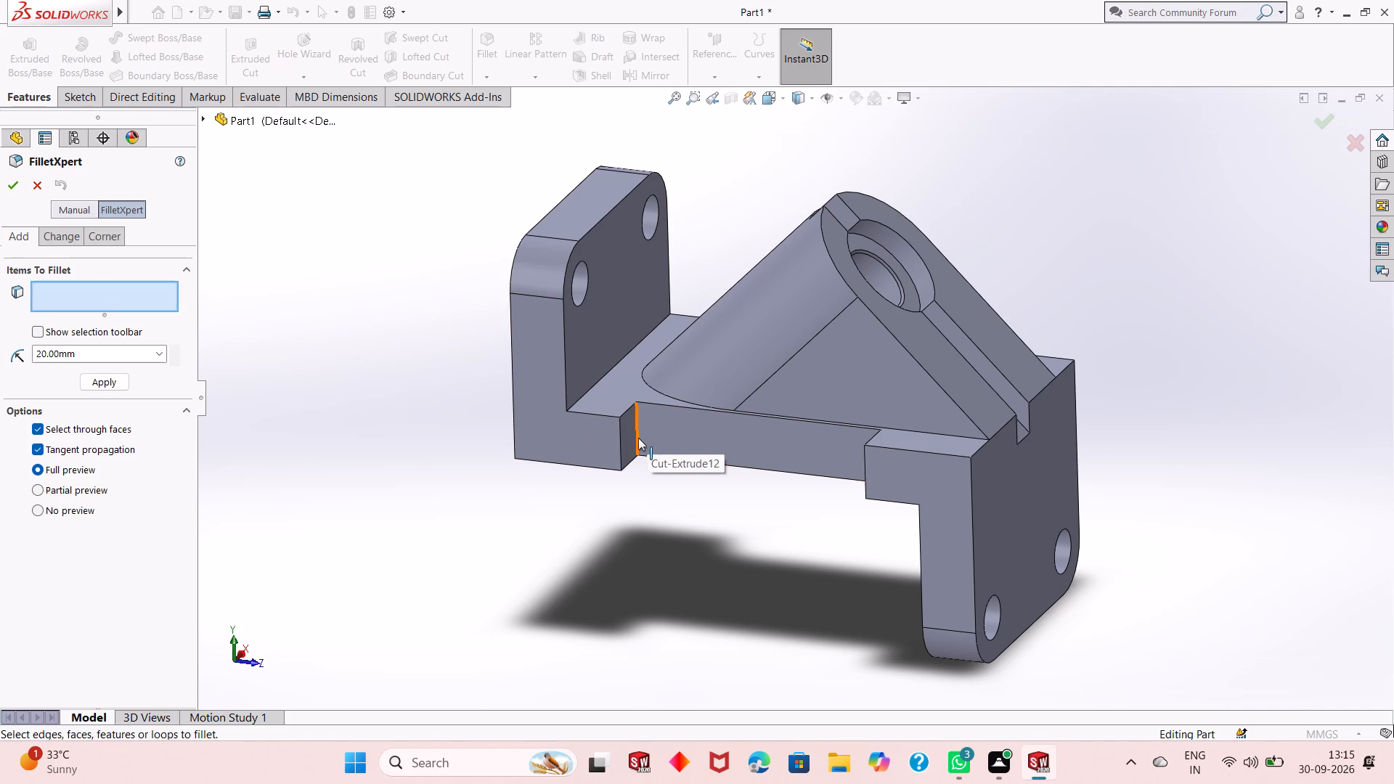
pyautogui.click(638, 438)
pyautogui.moveTo(680, 556); pyautogui.dragTo(780, 602, button='middle')
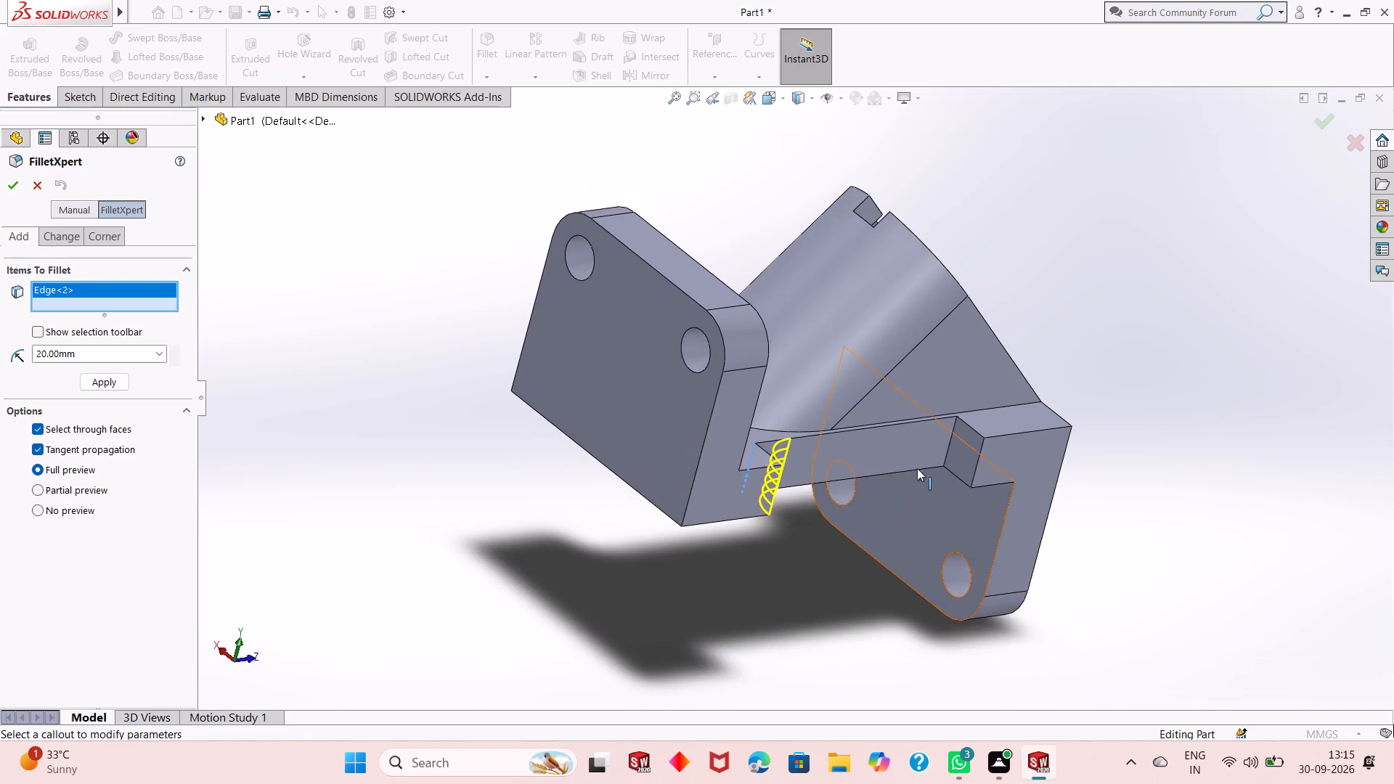
pyautogui.scroll(-4, 921, 466)
pyautogui.click(948, 391)
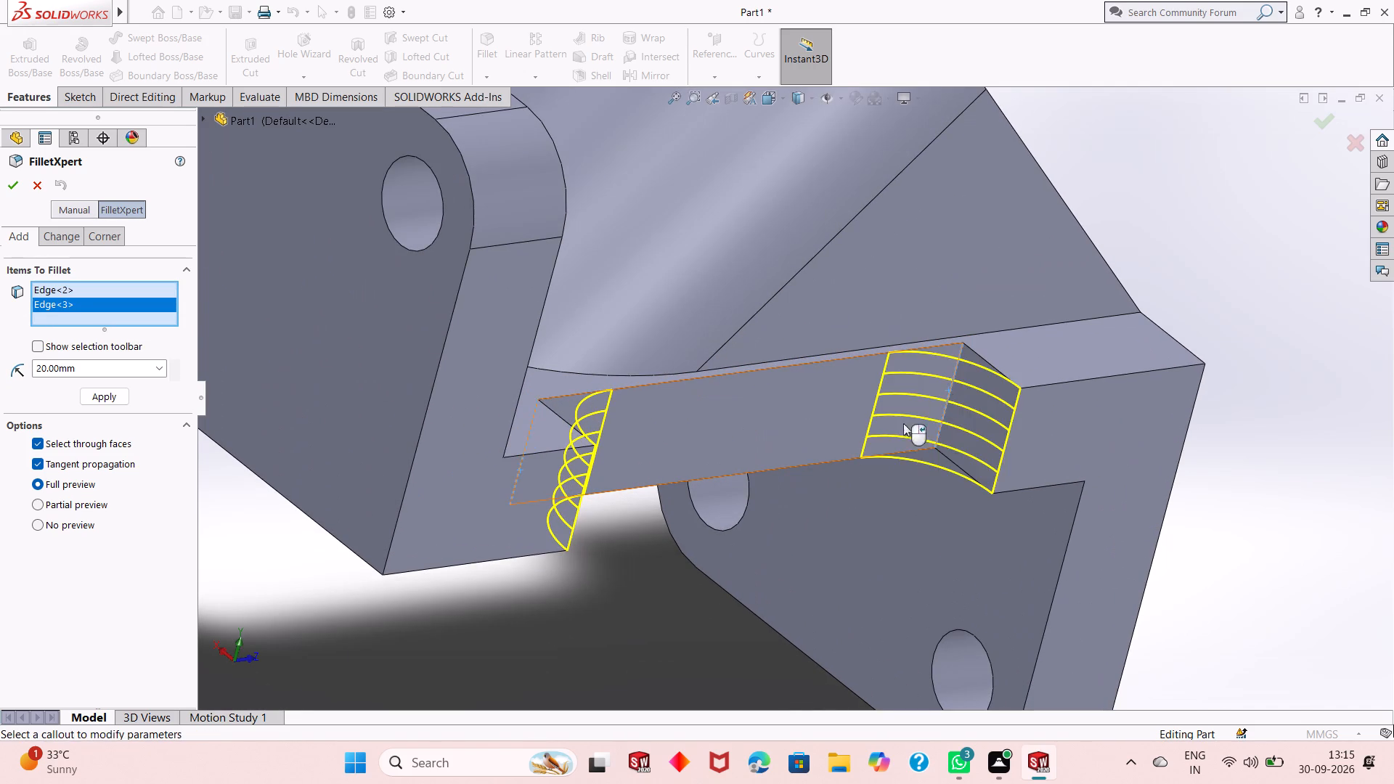
pyautogui.scroll(3, 828, 504)
pyautogui.moveTo(826, 509); pyautogui.dragTo(804, 517, button='middle')
pyautogui.scroll(-1, 714, 477)
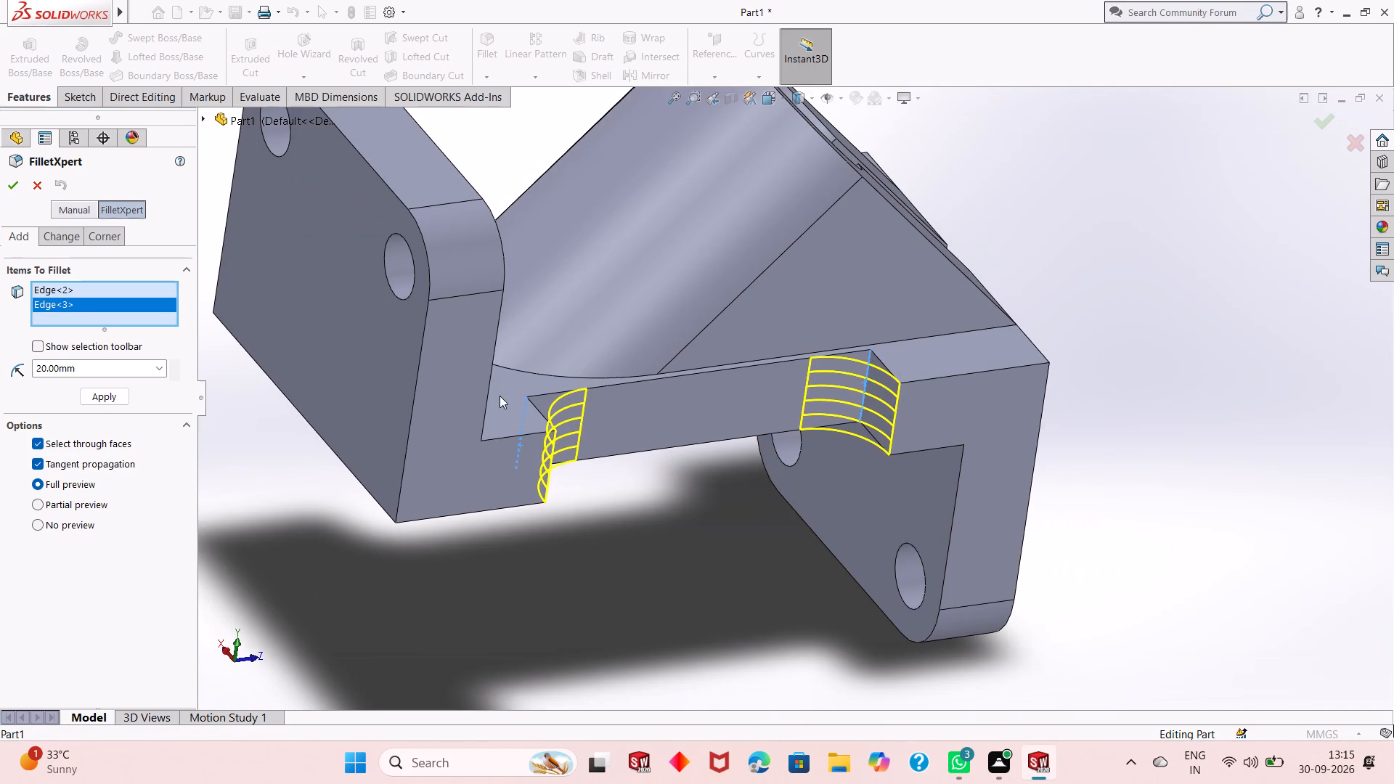
pyautogui.click(15, 187)
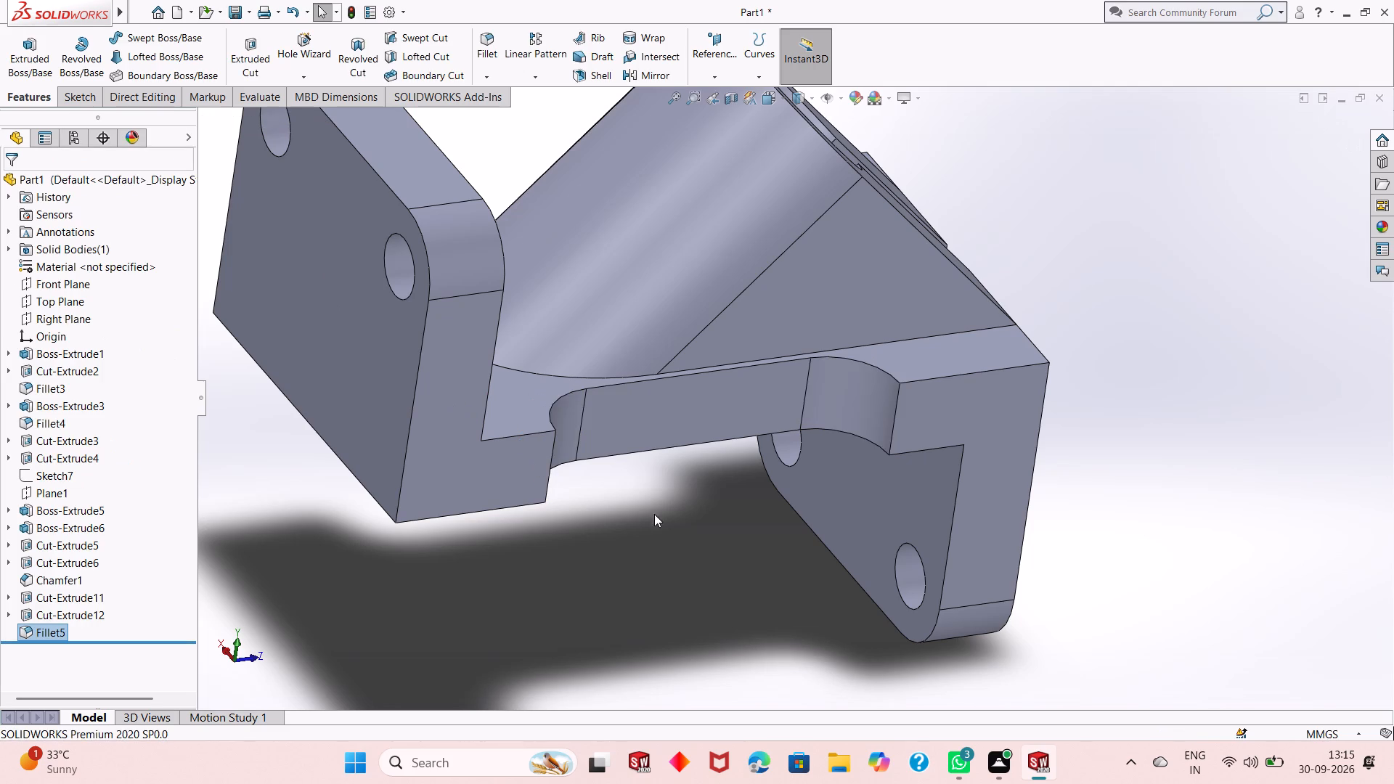
# Examine the filleted notch and the whole bracket from several angles, including the underside and the angled boss.
pyautogui.scroll(3, 708, 536)
pyautogui.moveTo(738, 513); pyautogui.dragTo(738, 510, button='middle')
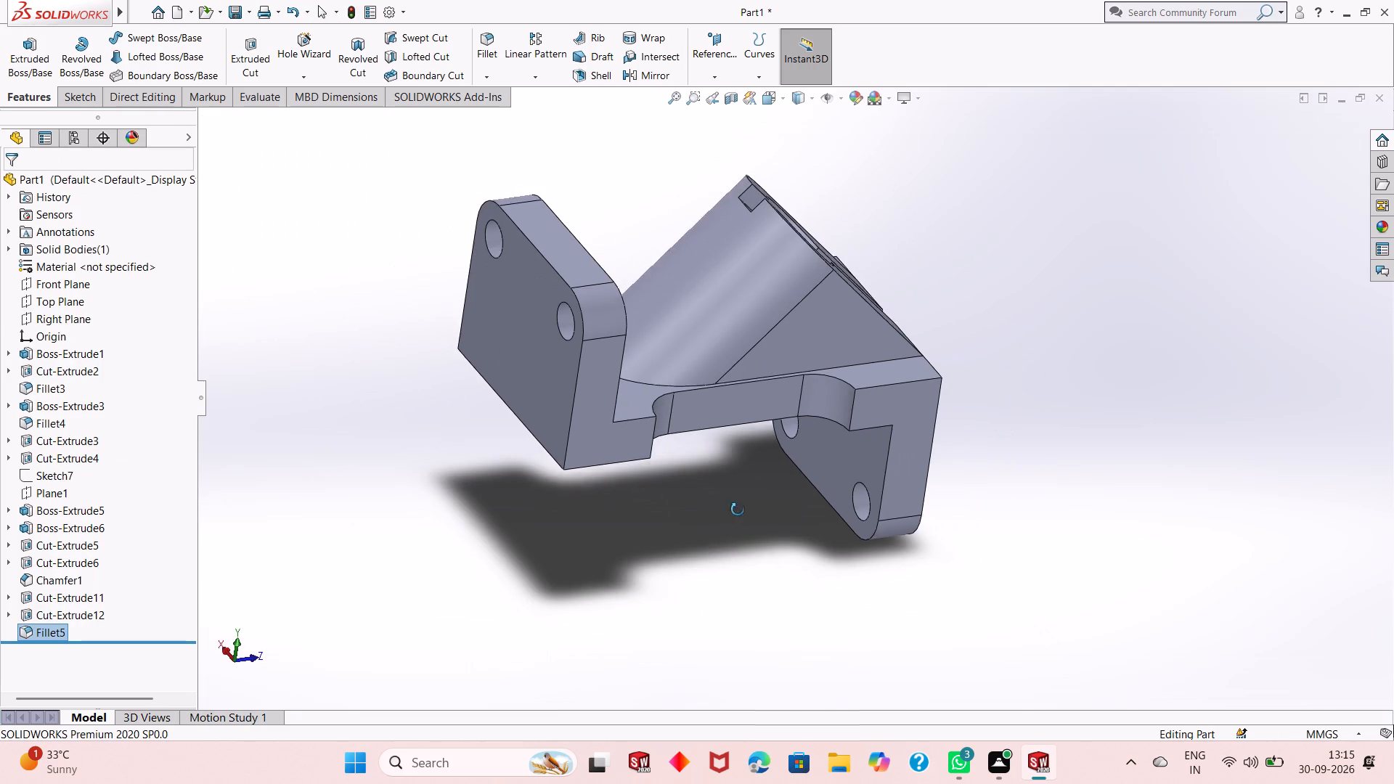
pyautogui.moveTo(738, 510); pyautogui.dragTo(457, 433, button='middle')
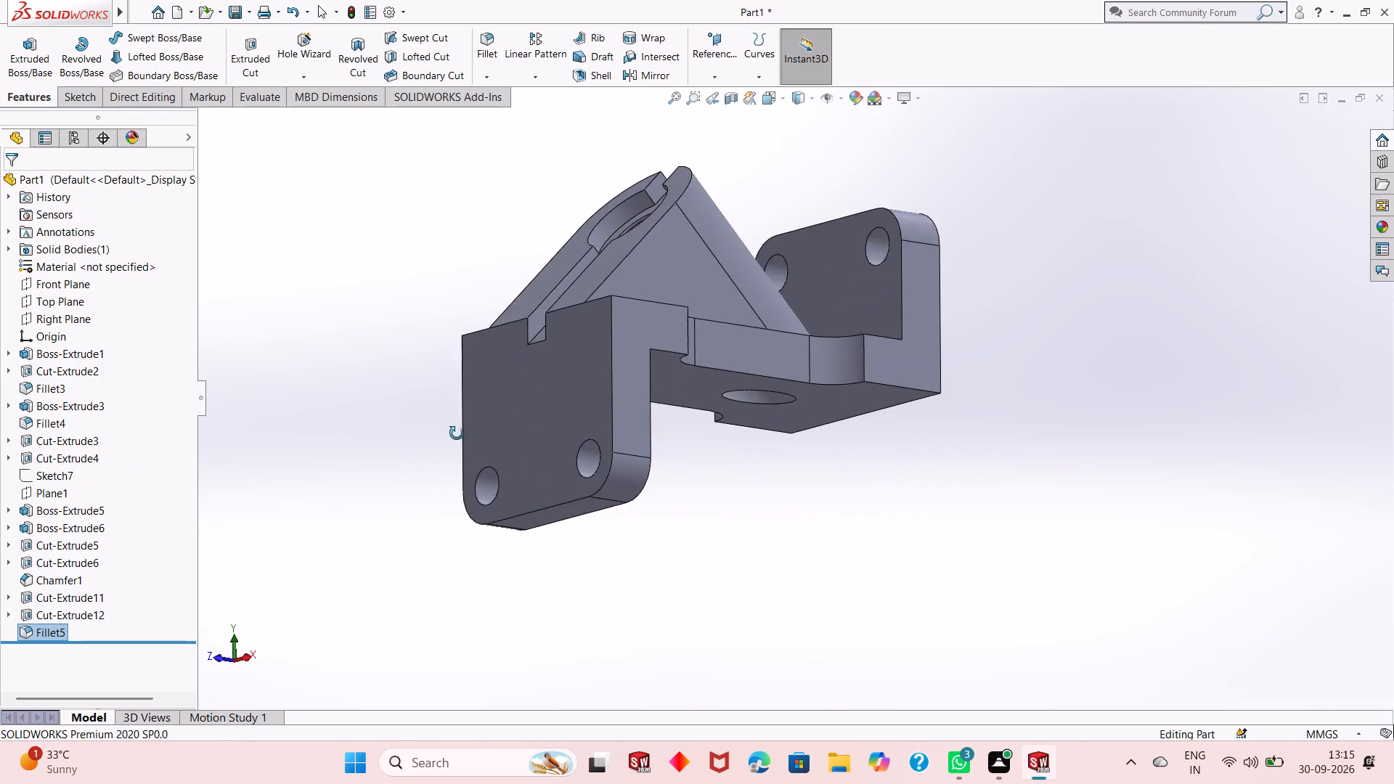
pyautogui.moveTo(457, 433); pyautogui.dragTo(467, 545, button='middle')
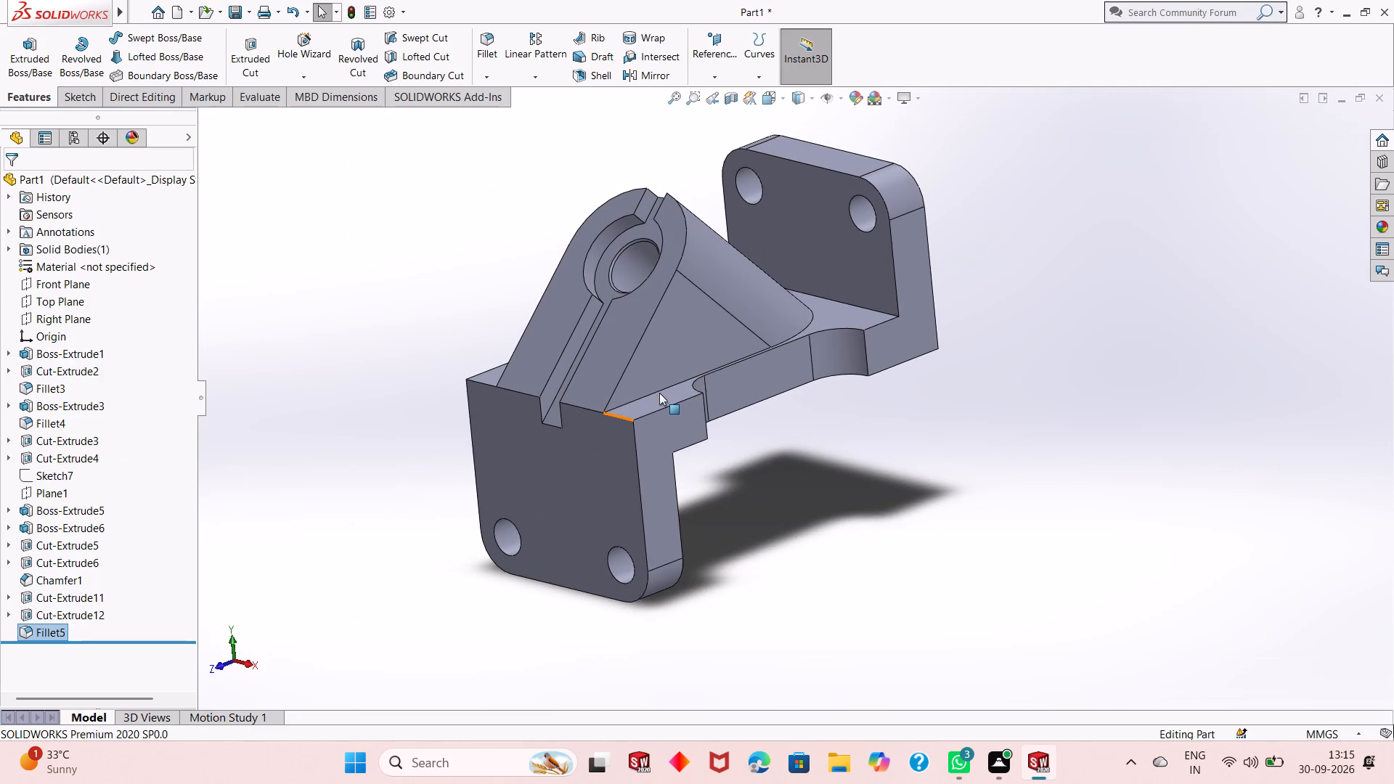
pyautogui.scroll(-1, 659, 393)
pyautogui.scroll(1, 659, 393)
pyautogui.moveTo(777, 436); pyautogui.dragTo(775, 509, button='middle')
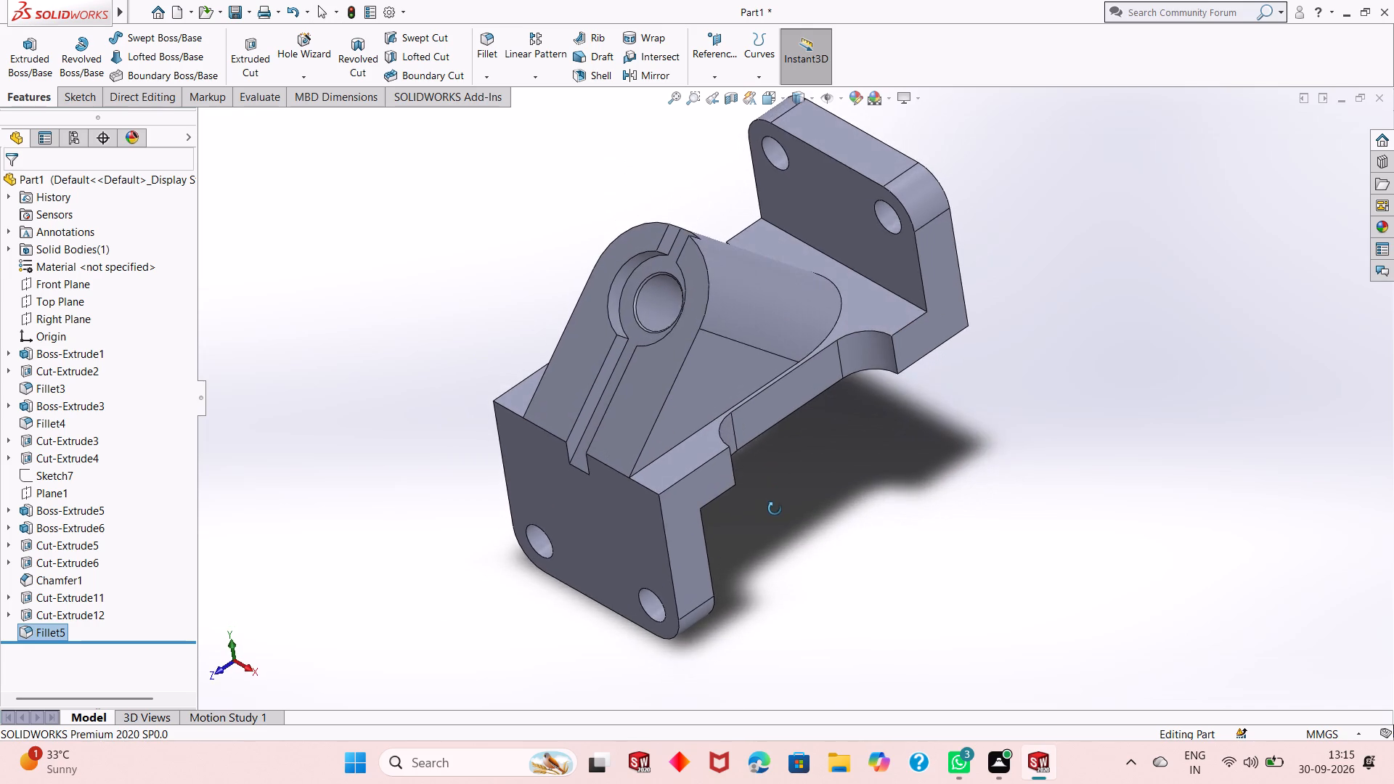
pyautogui.moveTo(775, 509); pyautogui.dragTo(742, 470, button='middle')
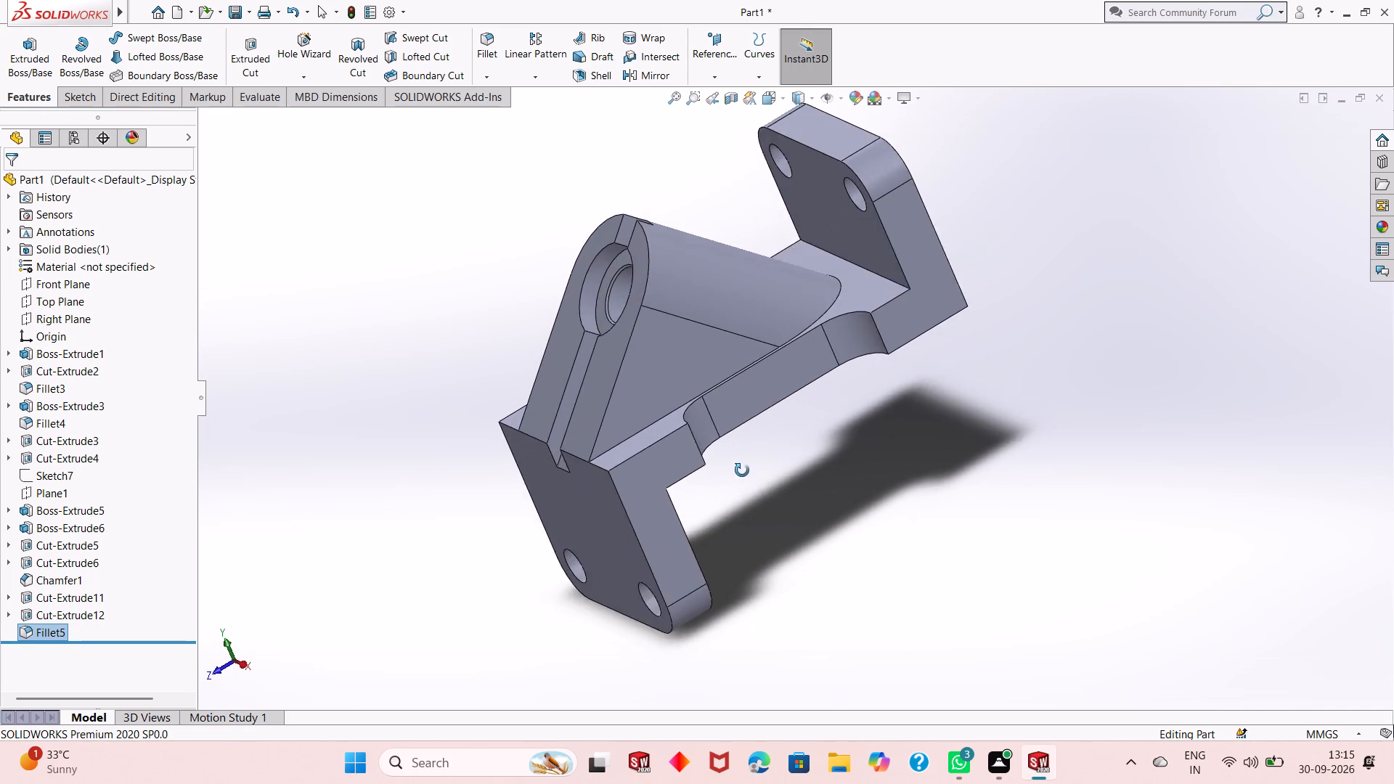
pyautogui.moveTo(742, 470); pyautogui.dragTo(833, 343, button='middle')
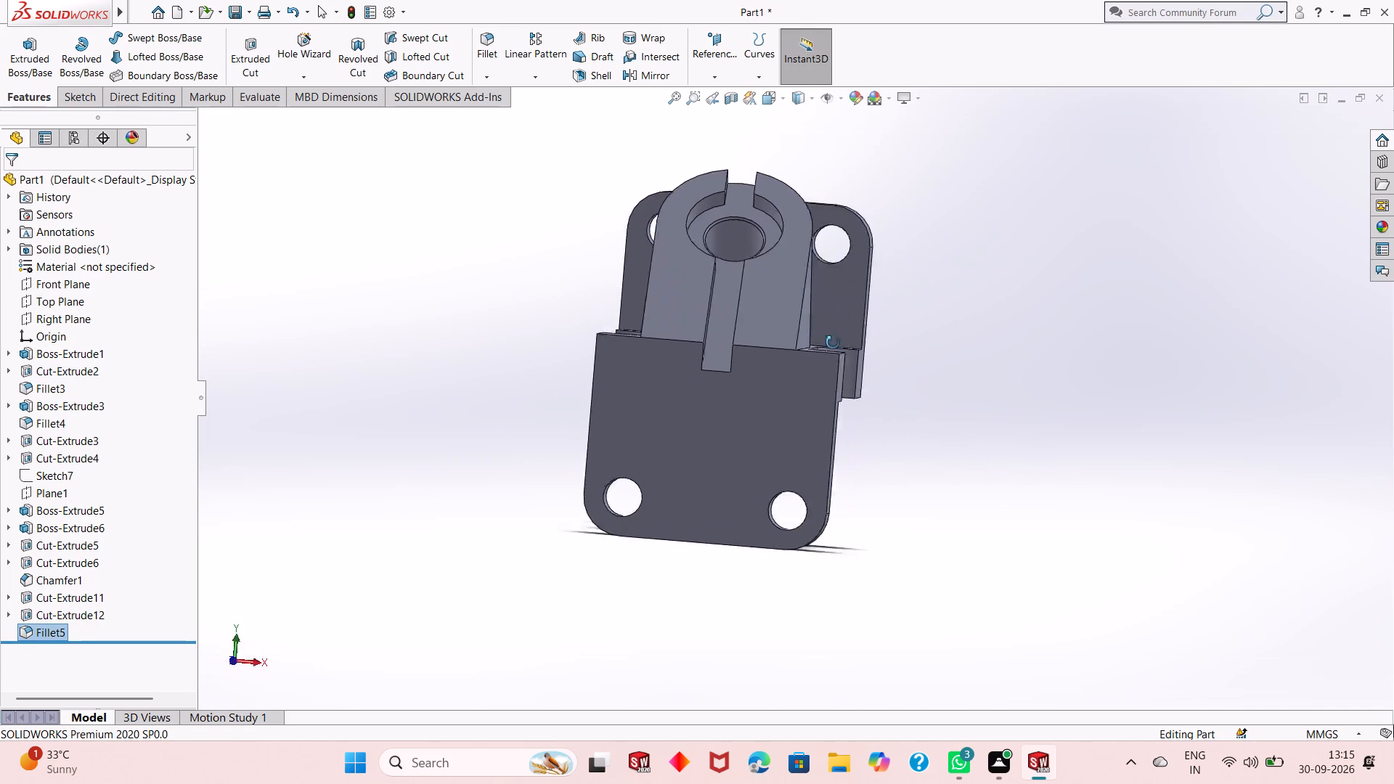
pyautogui.moveTo(833, 343); pyautogui.dragTo(627, 460, button='middle')
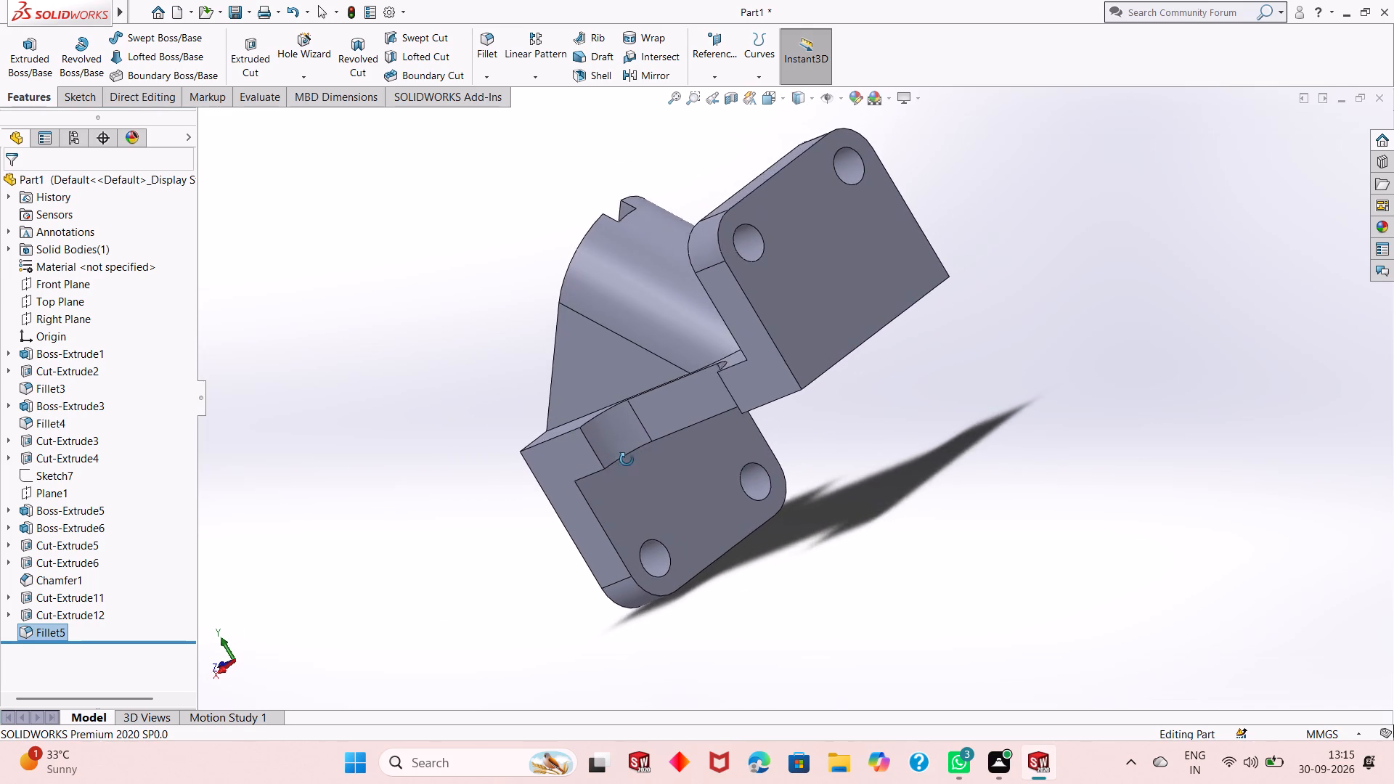
pyautogui.moveTo(627, 460); pyautogui.dragTo(736, 219, button='middle')
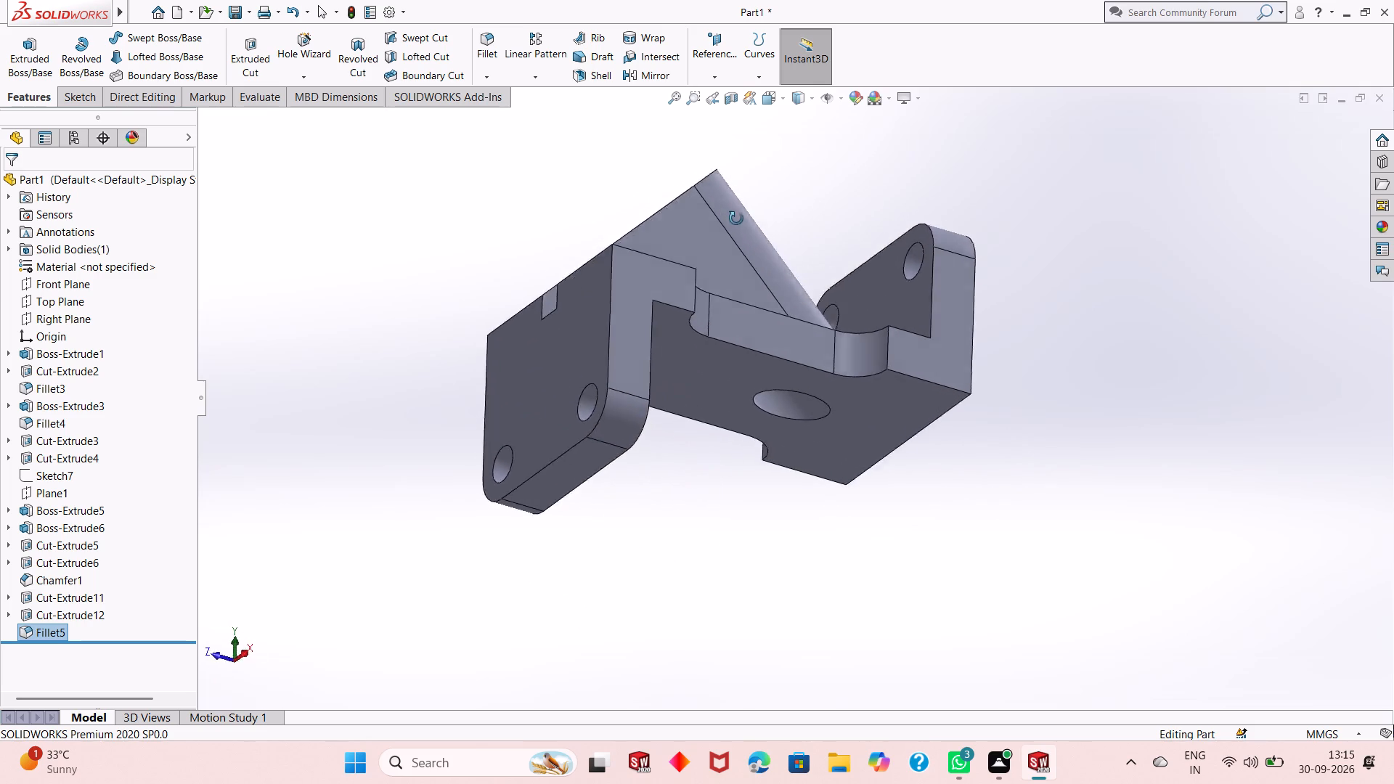
pyautogui.moveTo(736, 219); pyautogui.dragTo(763, 317, button='middle')
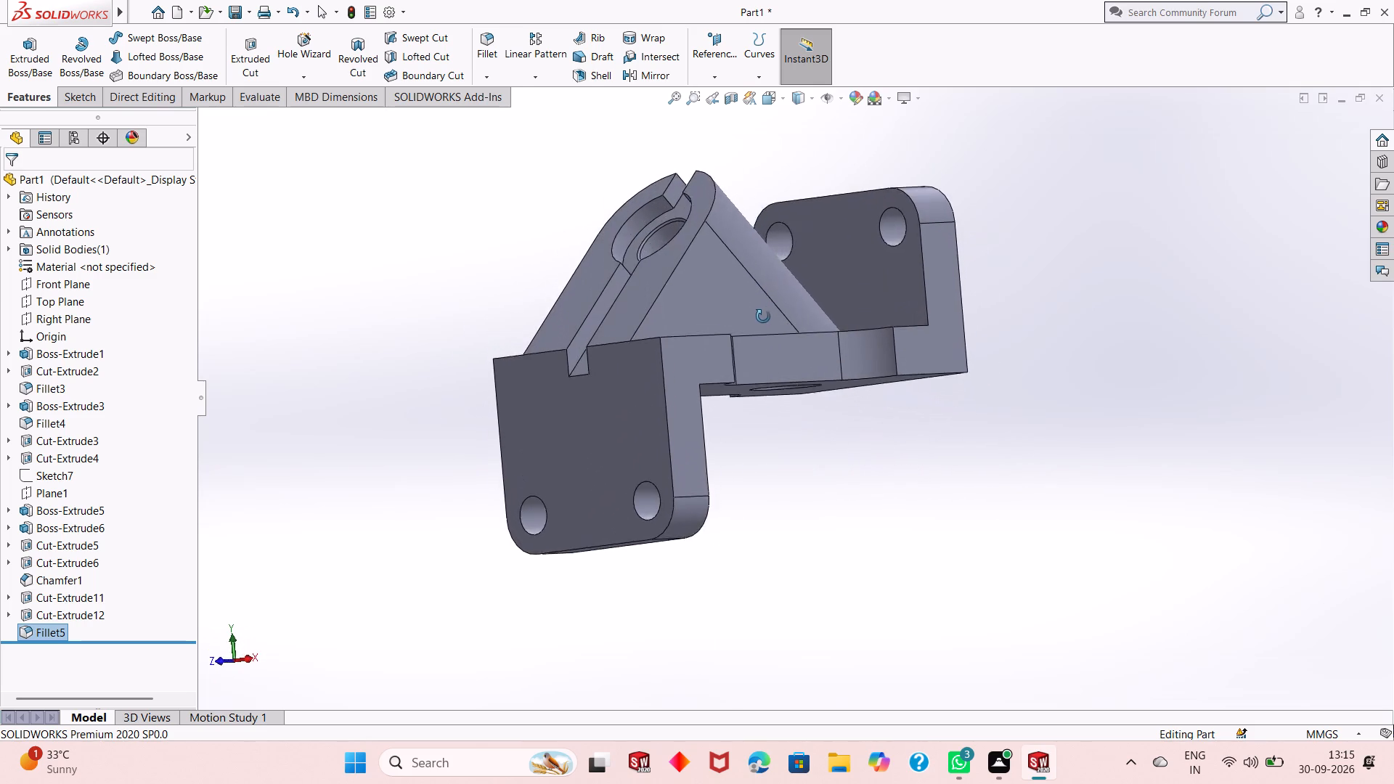
pyautogui.moveTo(763, 317); pyautogui.dragTo(763, 453, button='middle')
pyautogui.scroll(-2, 703, 285)
pyautogui.scroll(2, 703, 301)
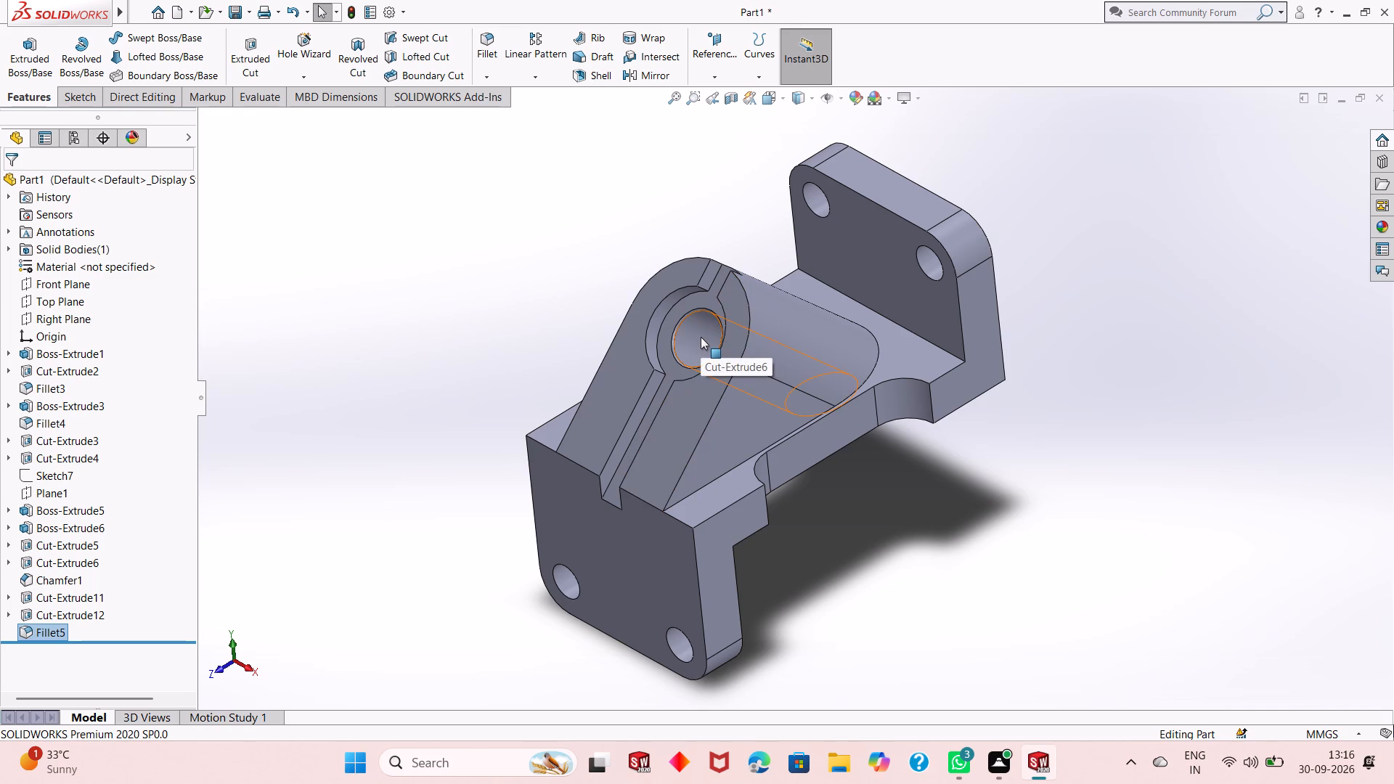
pyautogui.scroll(-1, 698, 353)
pyautogui.scroll(1, 847, 538)
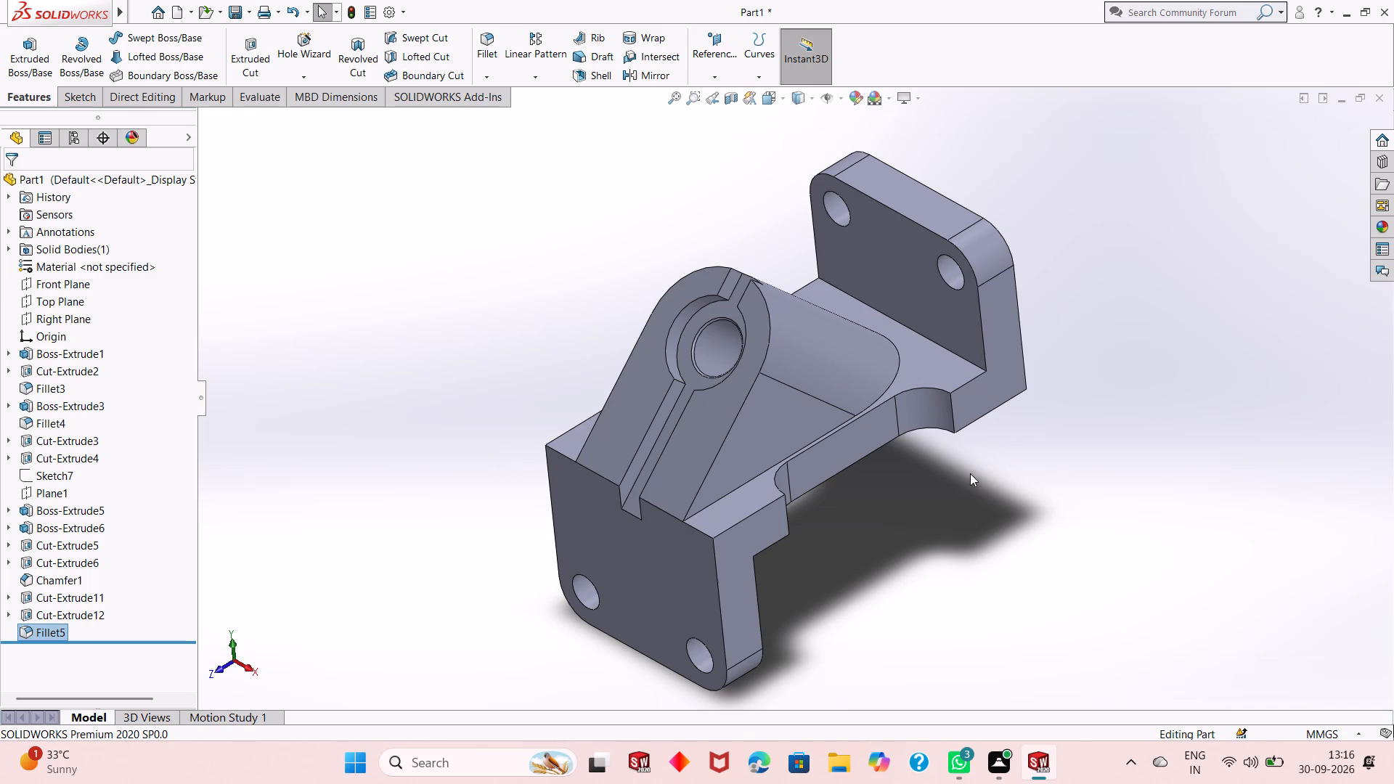
pyautogui.moveTo(916, 515); pyautogui.dragTo(922, 495, button='middle')
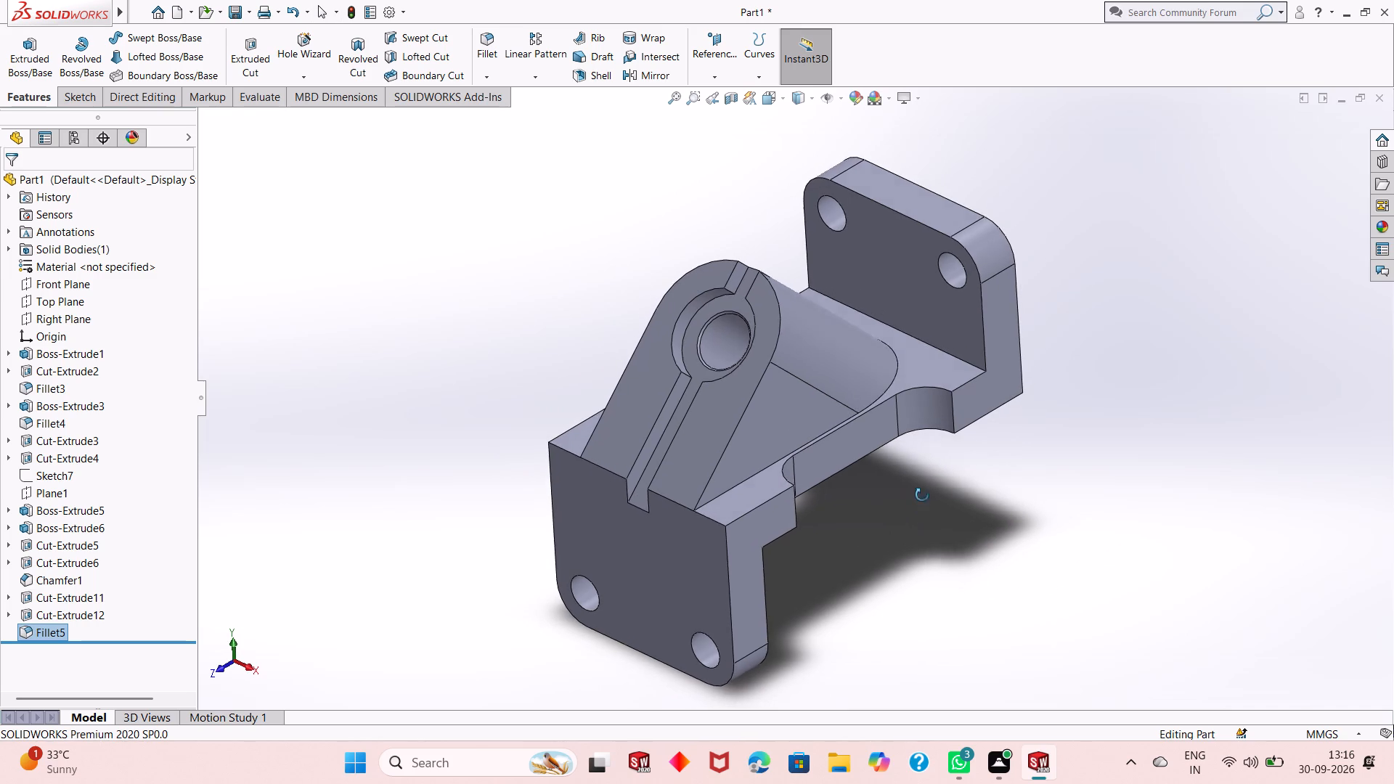
pyautogui.moveTo(922, 495); pyautogui.dragTo(886, 516, button='middle')
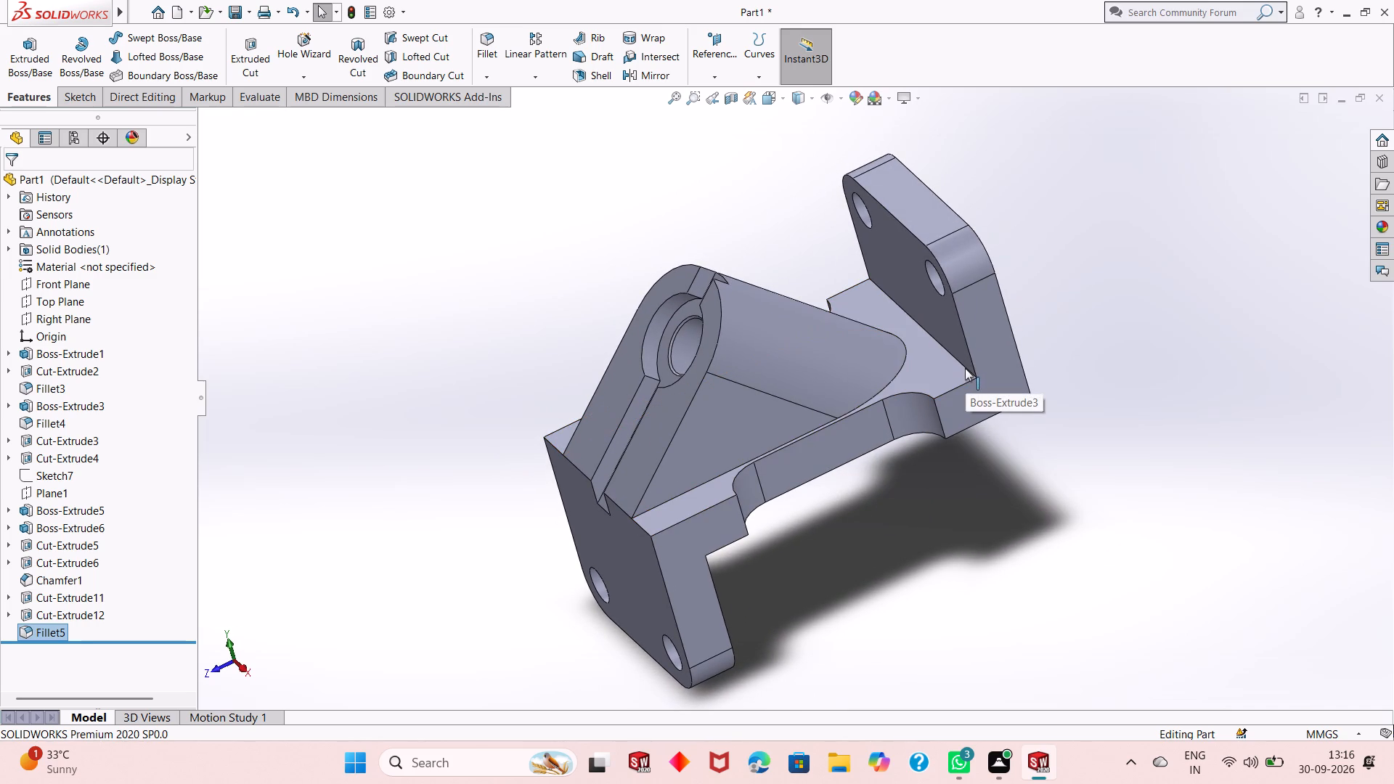
# Sketch a narrow upright corner rectangle on the inner face of the upward end plate, its bottom side on the edge where the plate meets the base.
pyautogui.click(943, 313)
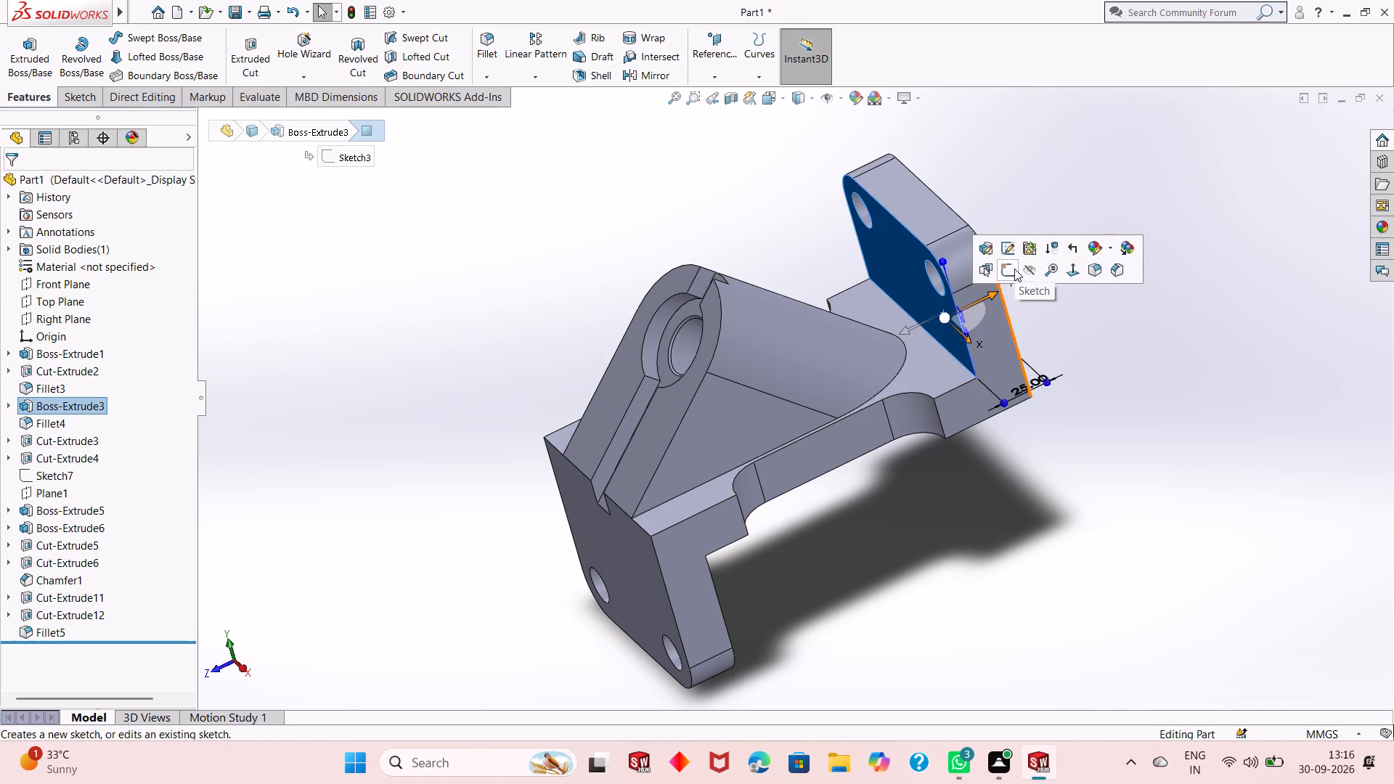
pyautogui.click(1014, 269)
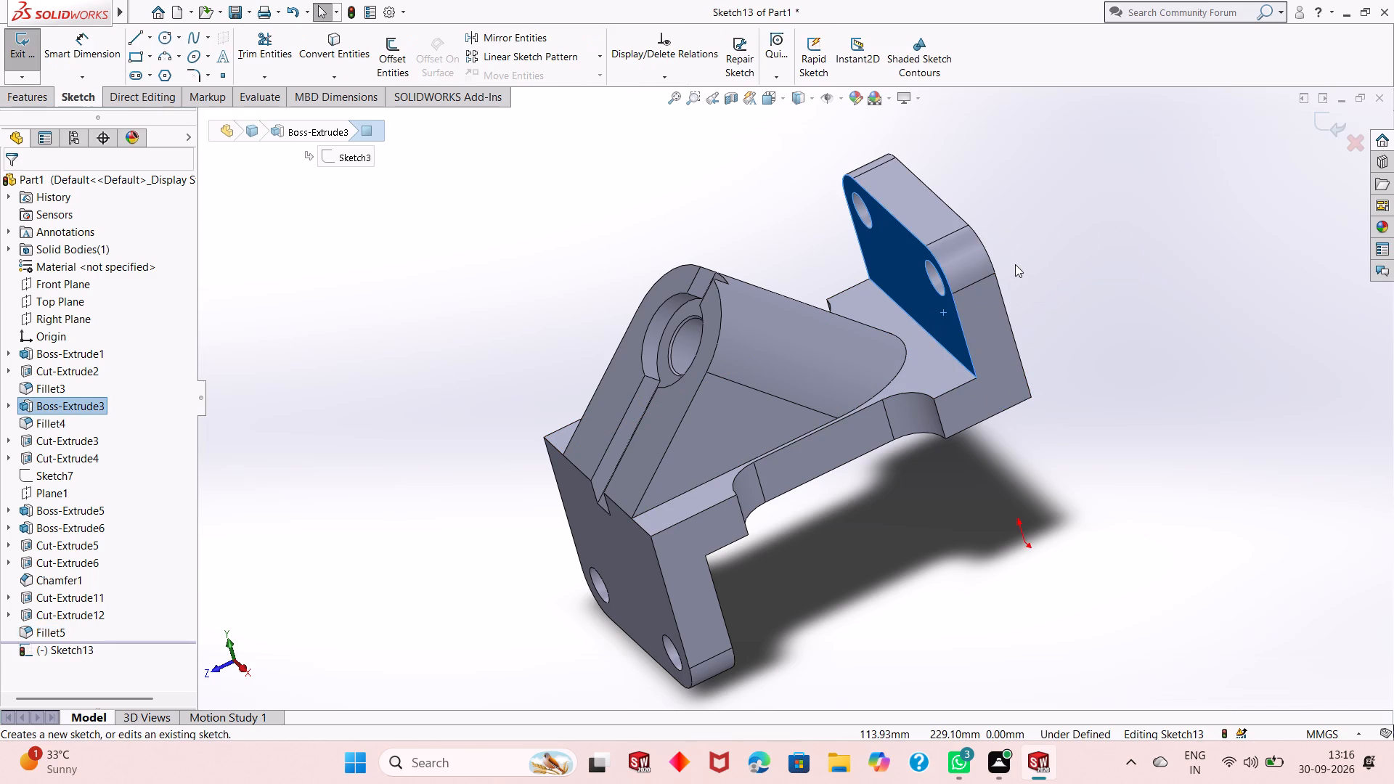
pyautogui.hotkey('ctrl', '8')
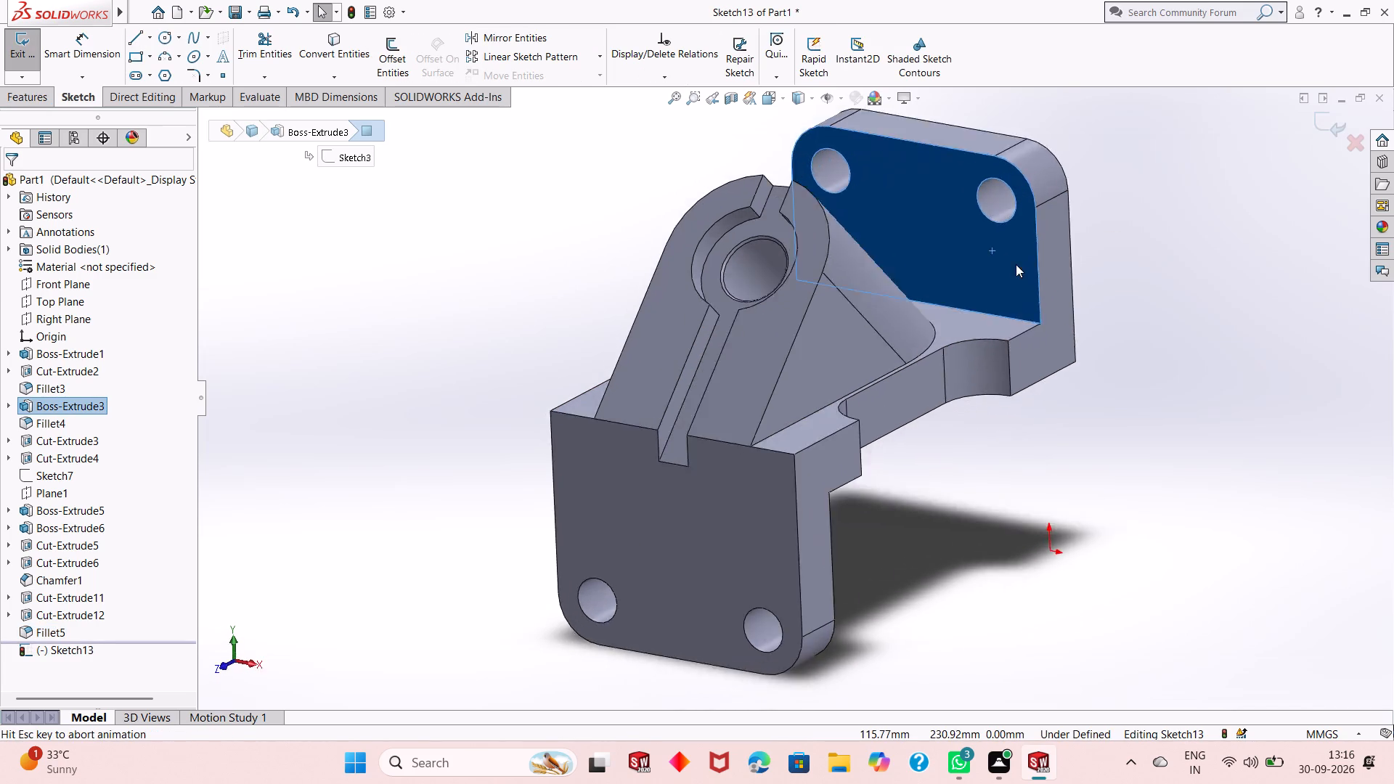
pyautogui.press('Escape')
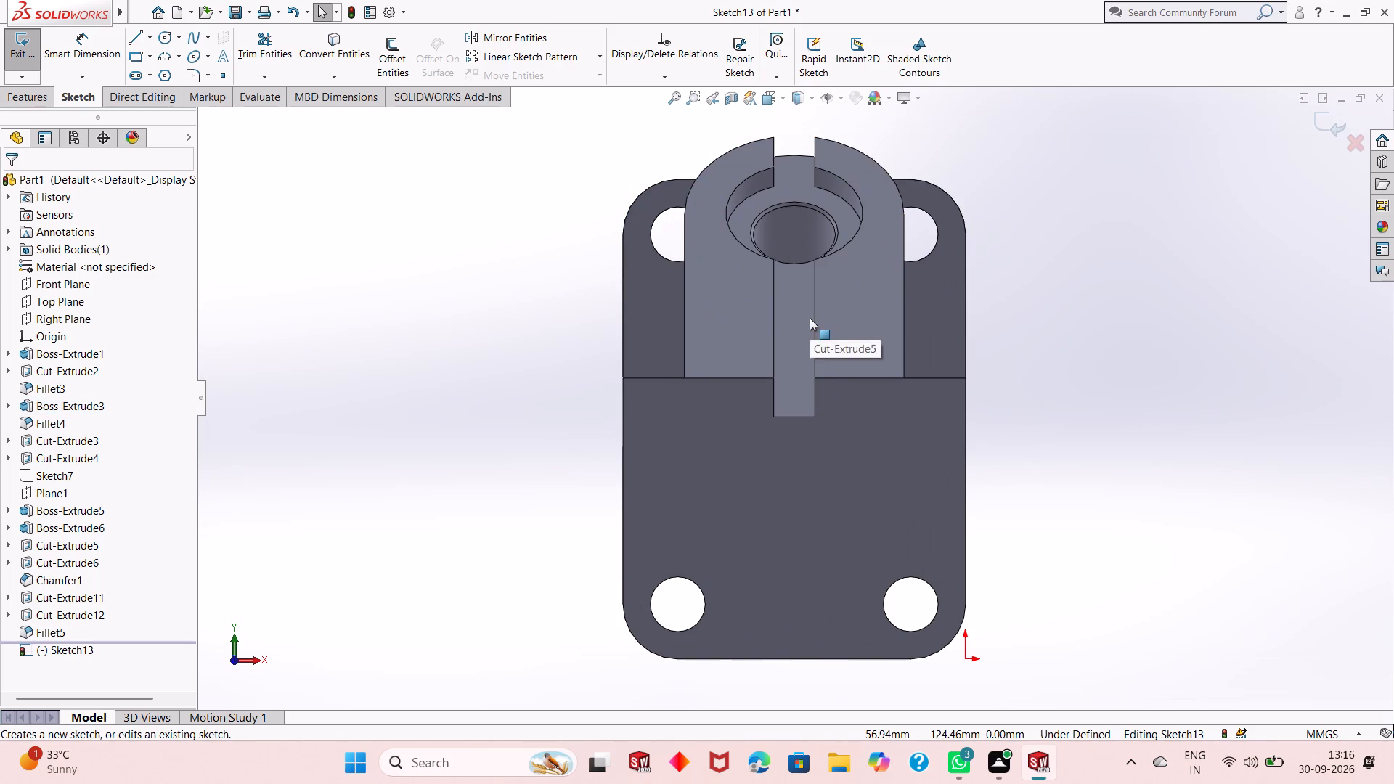
pyautogui.moveTo(775, 336); pyautogui.dragTo(849, 396, button='middle')
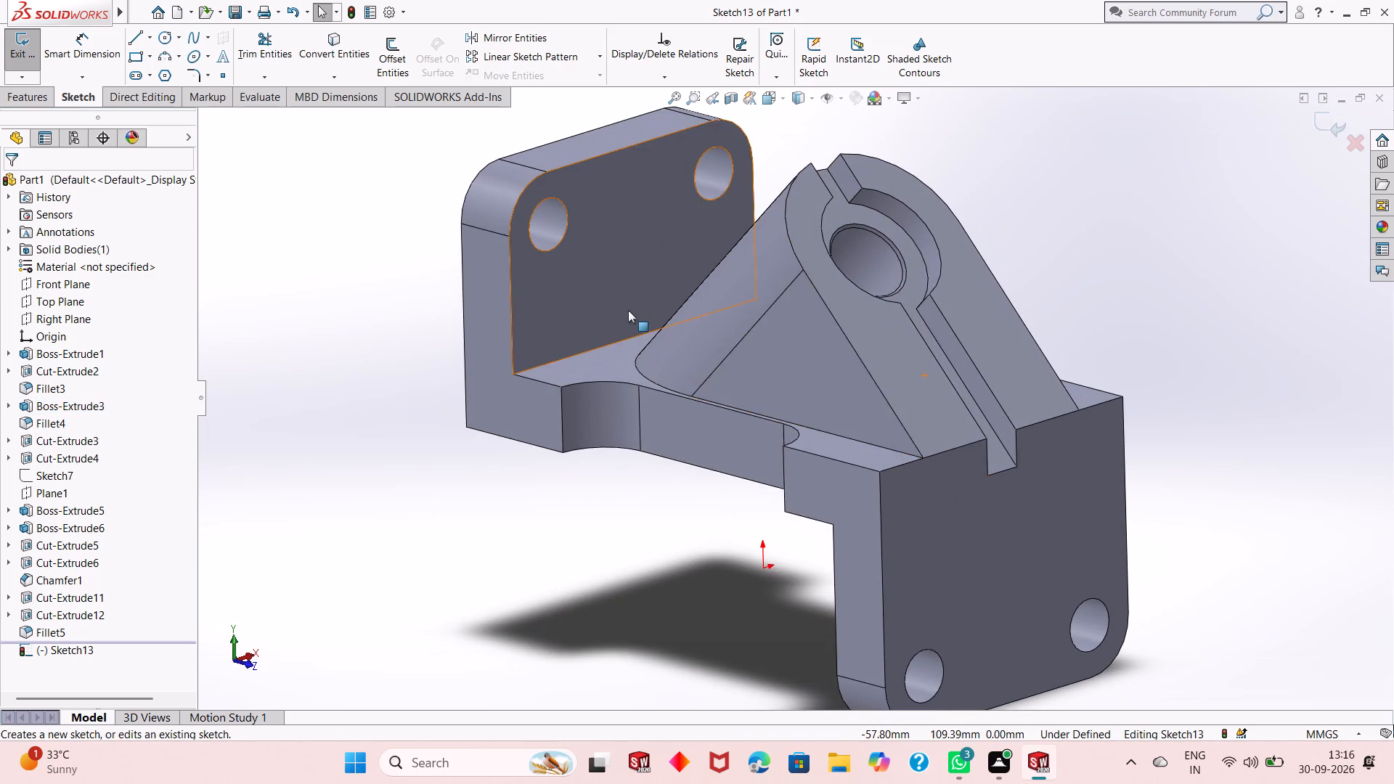
pyautogui.scroll(-1, 624, 310)
pyautogui.click(134, 58)
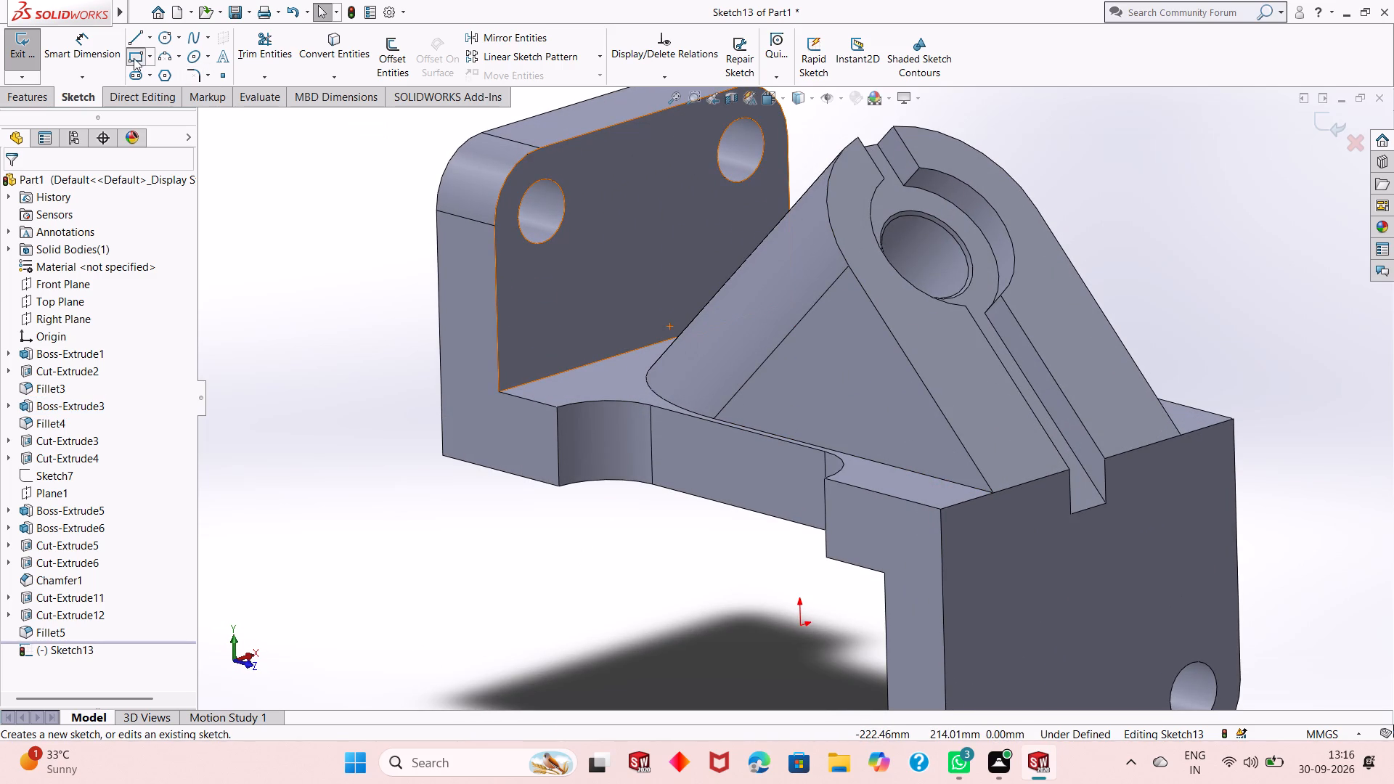
pyautogui.click(617, 355)
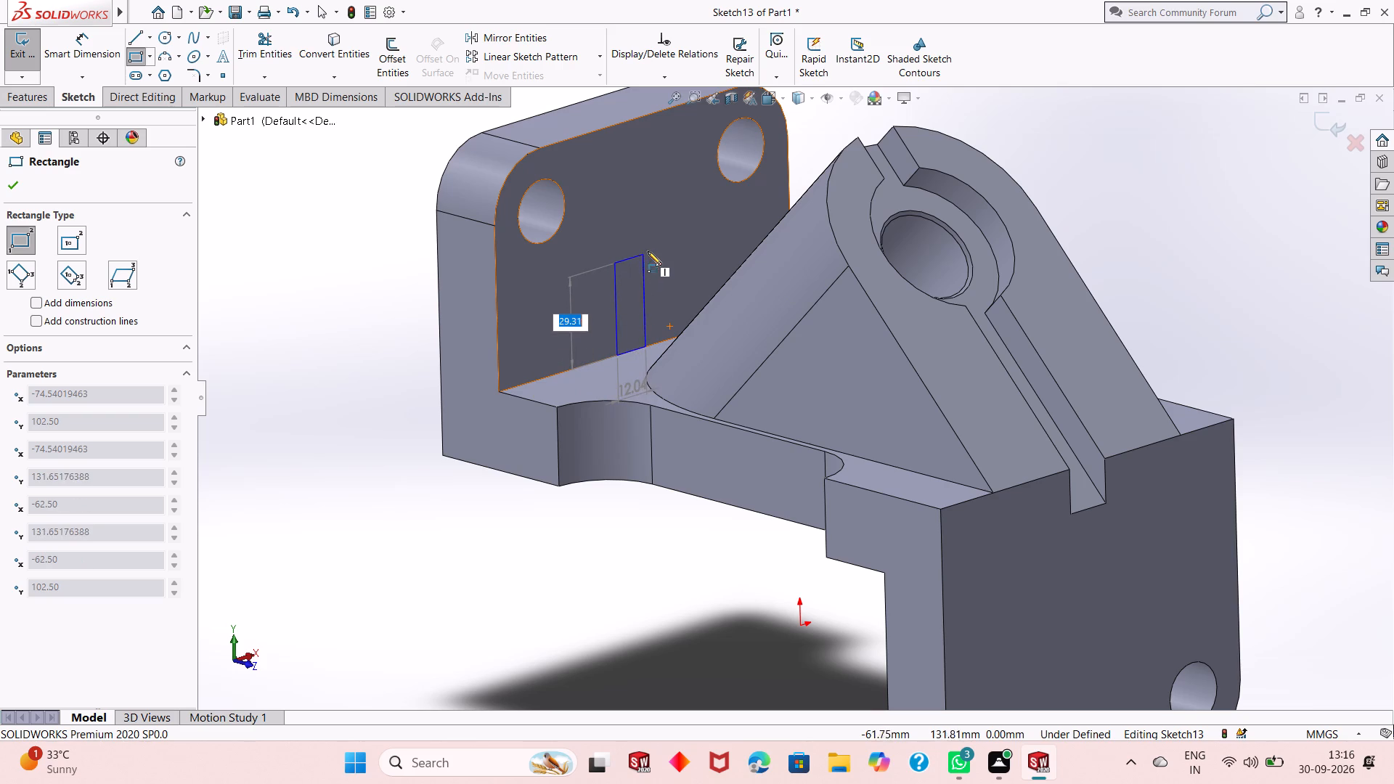
pyautogui.click(647, 234)
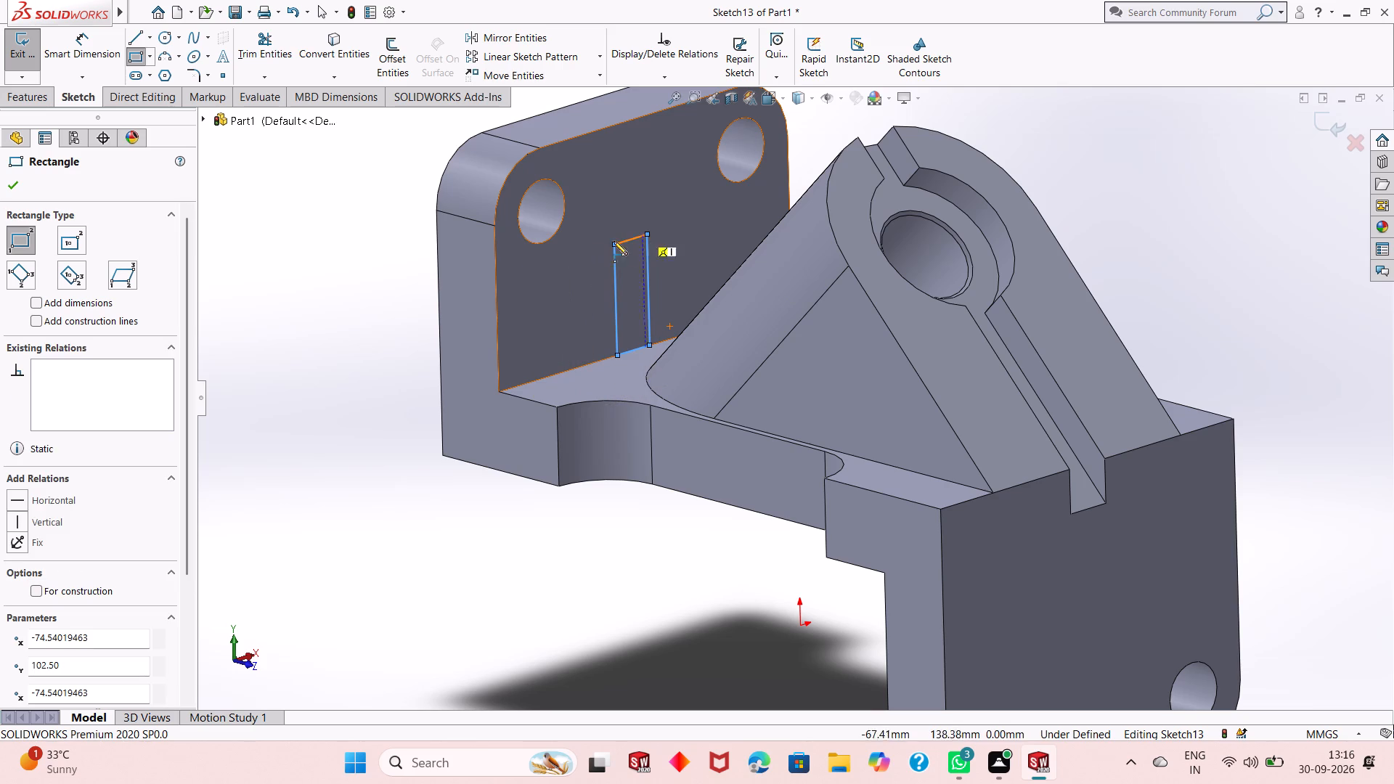
pyautogui.rightClick(241, 259)
pyautogui.click(261, 268)
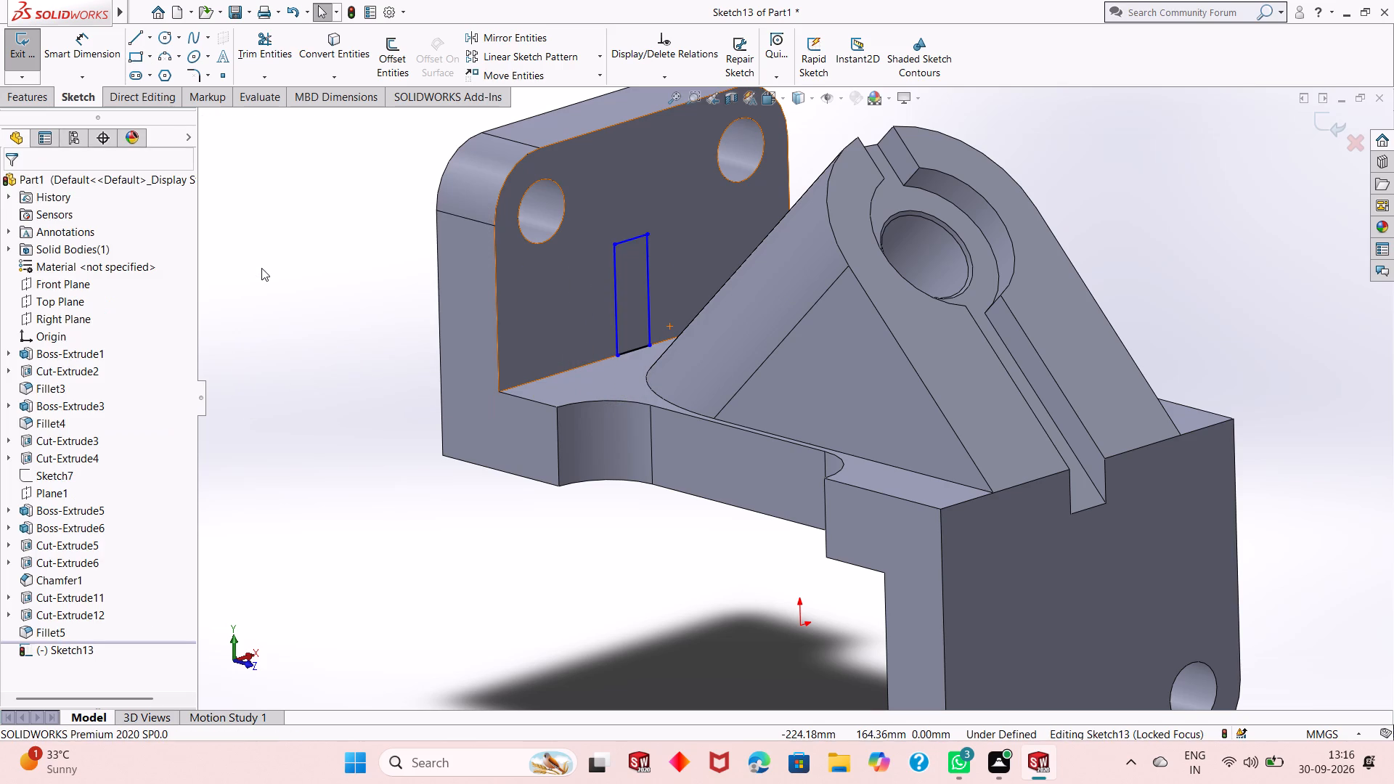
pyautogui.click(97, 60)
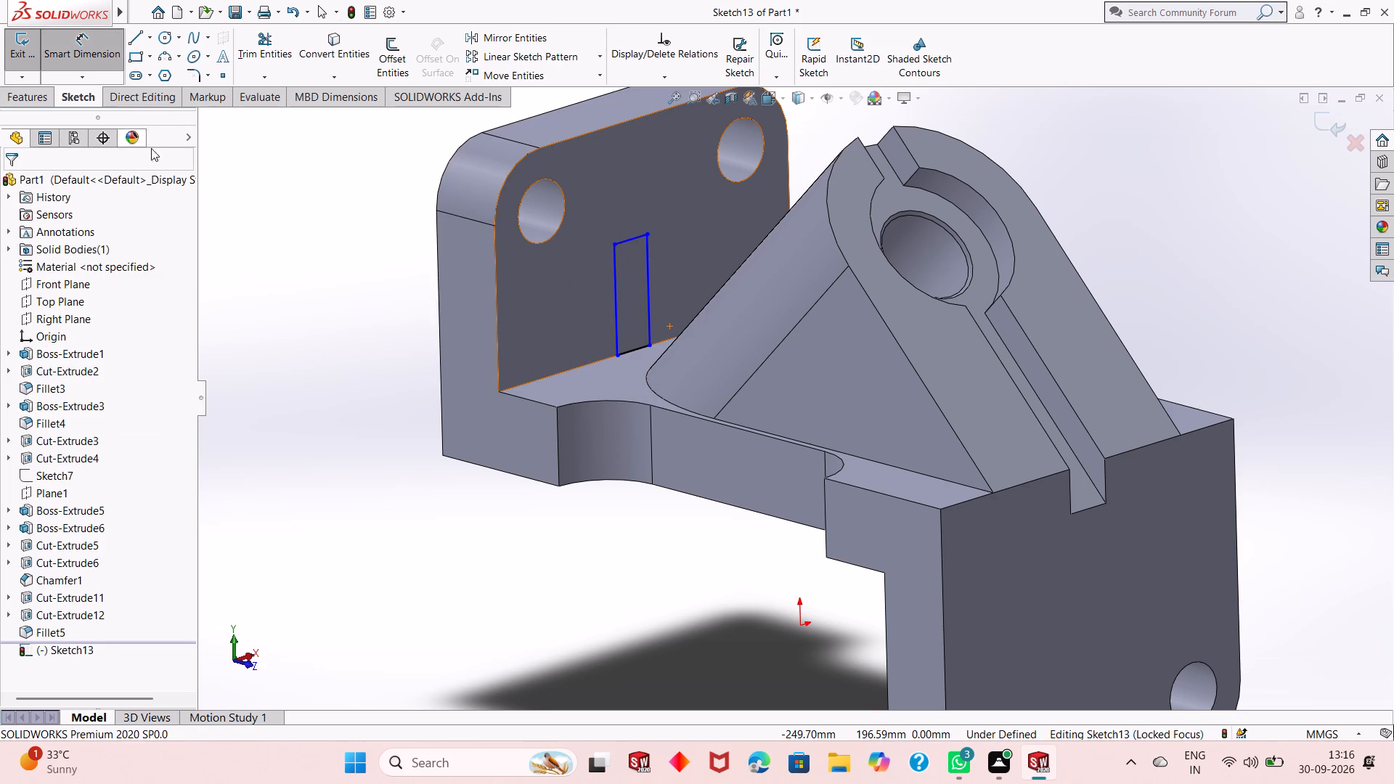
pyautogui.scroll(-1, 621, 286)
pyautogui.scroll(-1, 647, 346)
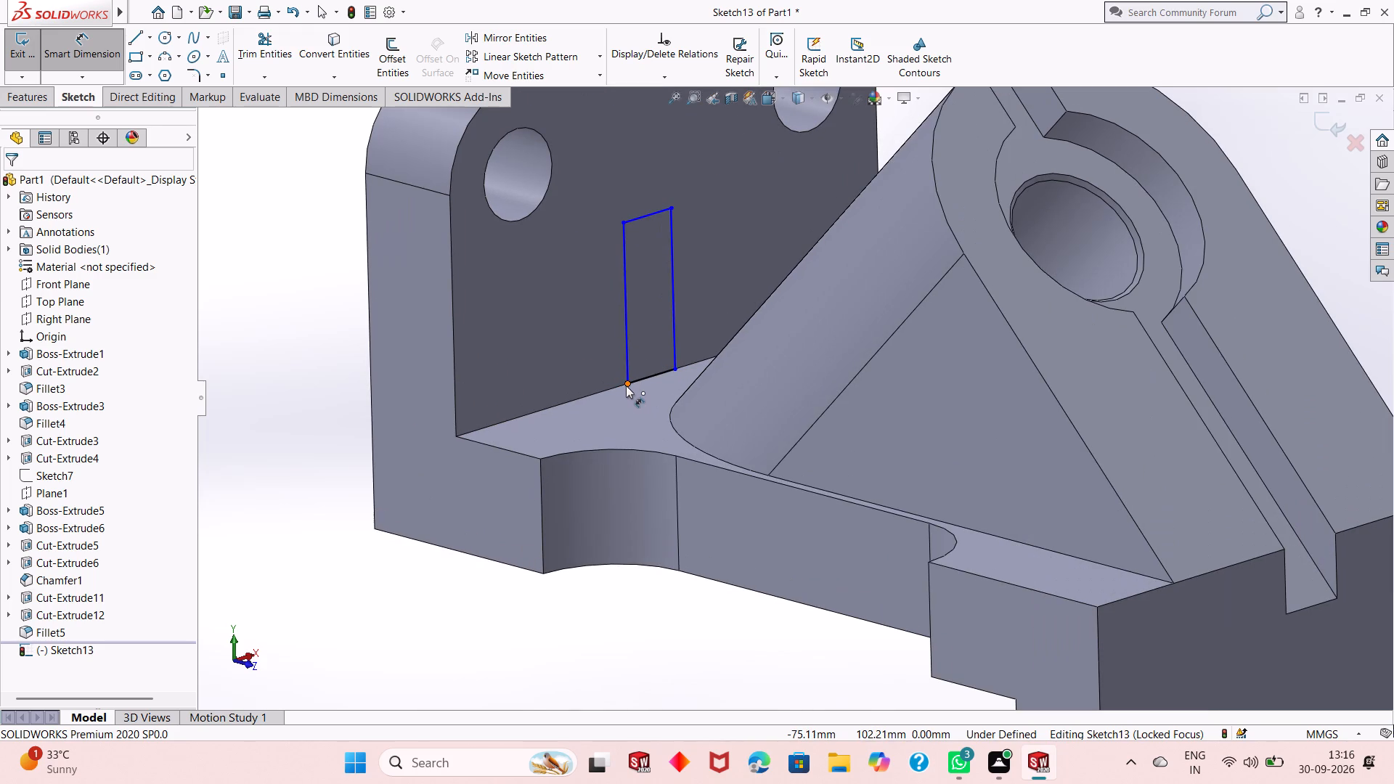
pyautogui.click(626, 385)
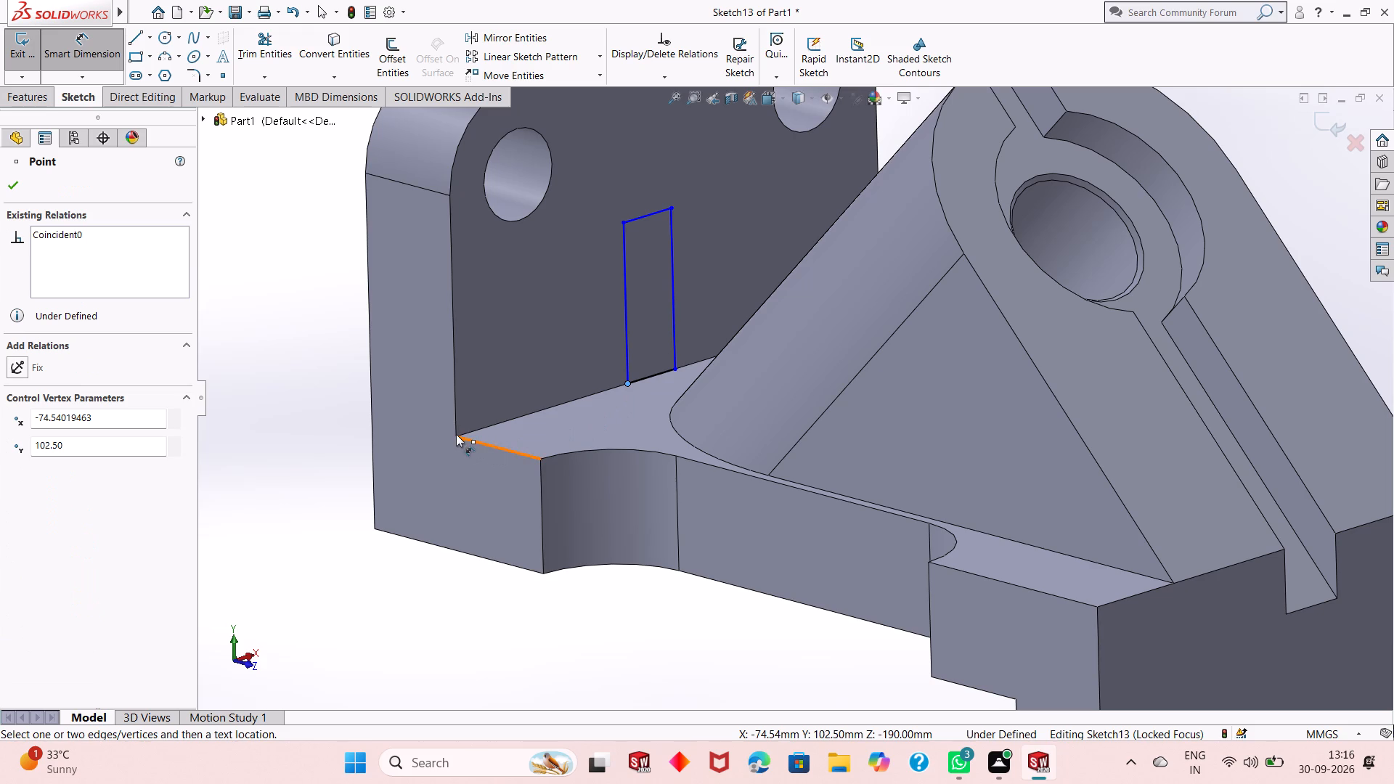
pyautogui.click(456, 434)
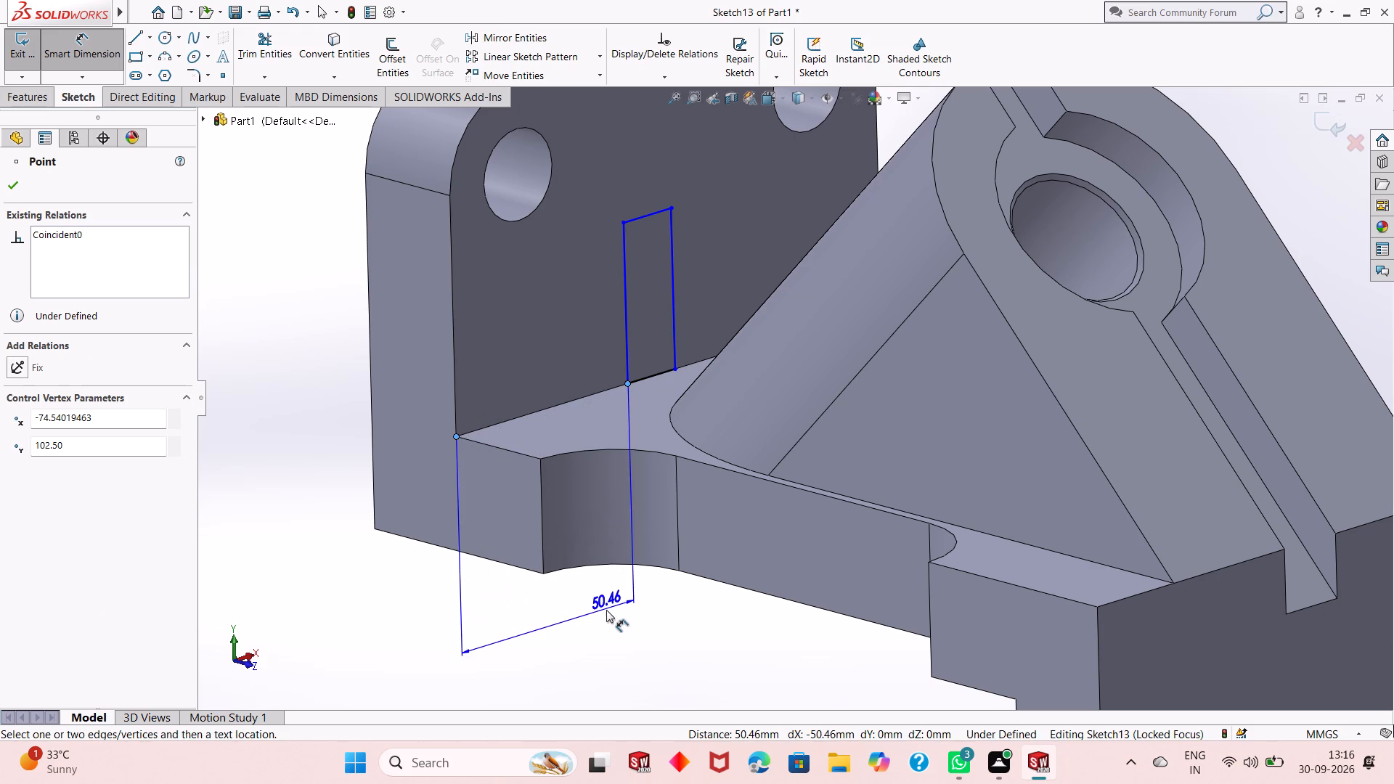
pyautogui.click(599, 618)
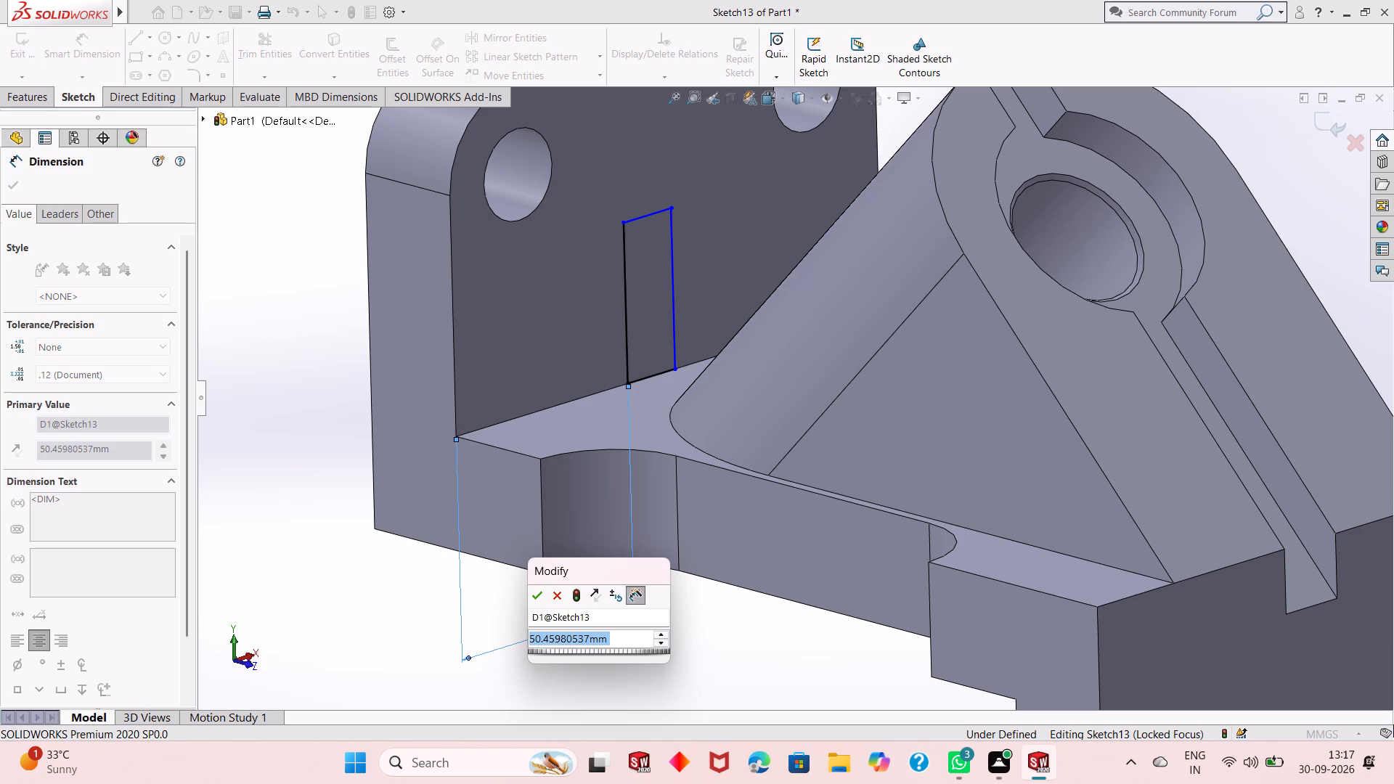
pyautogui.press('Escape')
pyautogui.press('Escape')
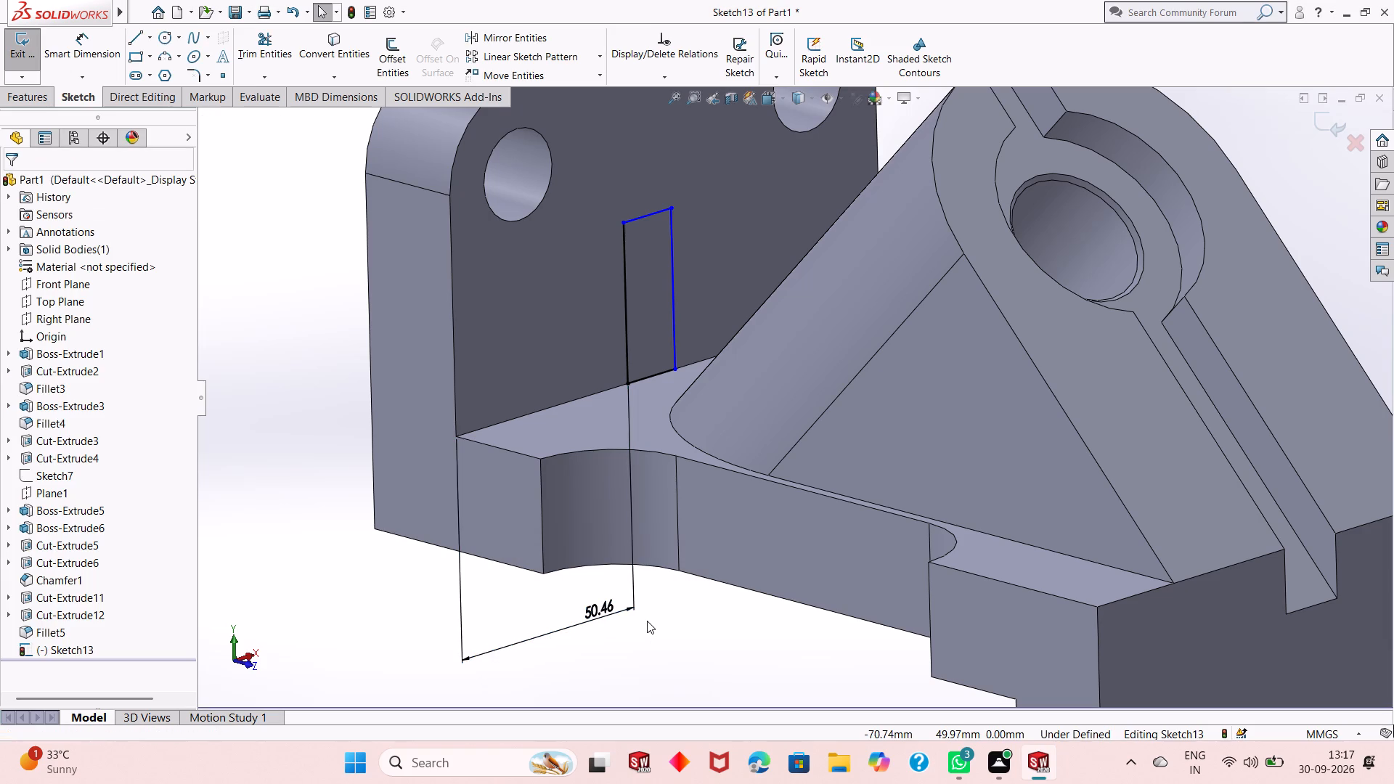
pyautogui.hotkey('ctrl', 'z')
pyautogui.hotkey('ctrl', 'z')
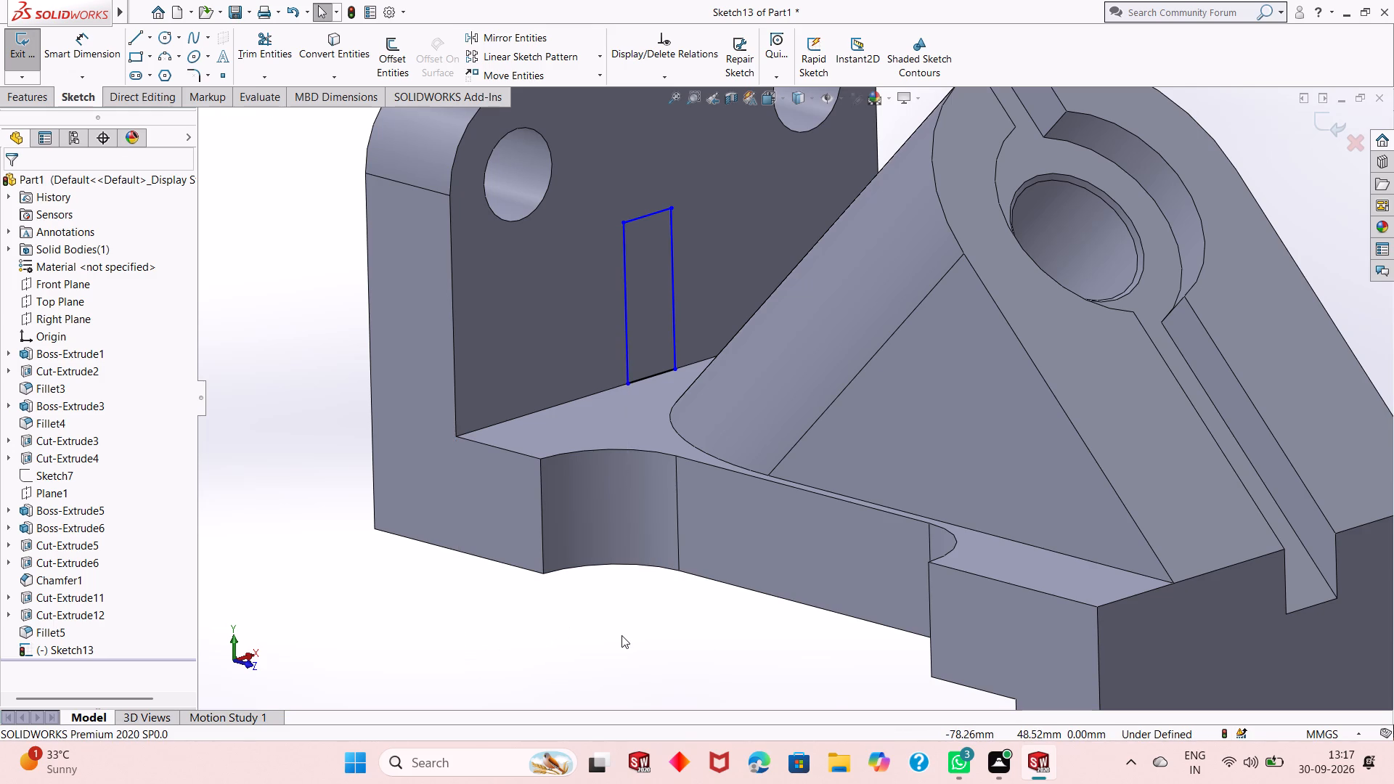
# Dimension the top side of the rectangle on the upright plate's inner face to a width of 15 mm.
pyautogui.click(91, 61)
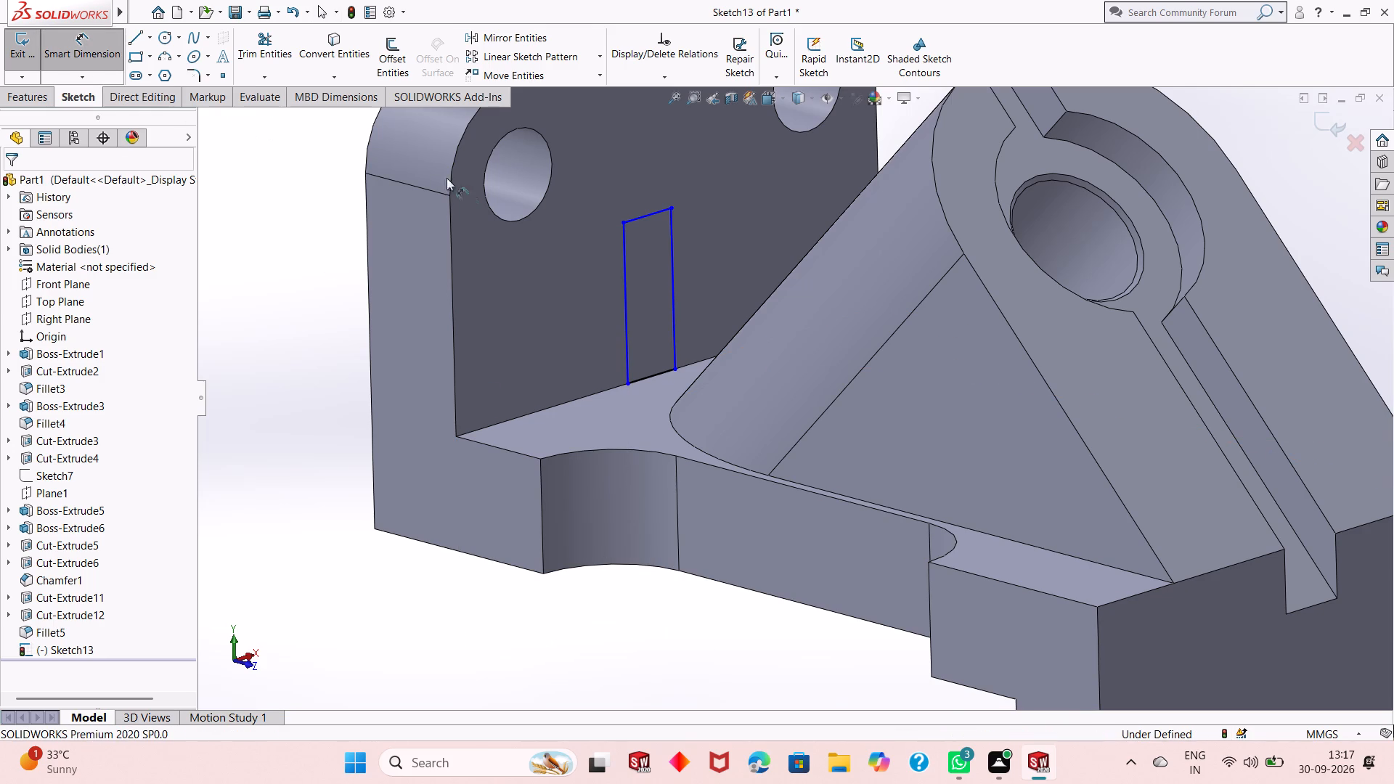
pyautogui.click(661, 215)
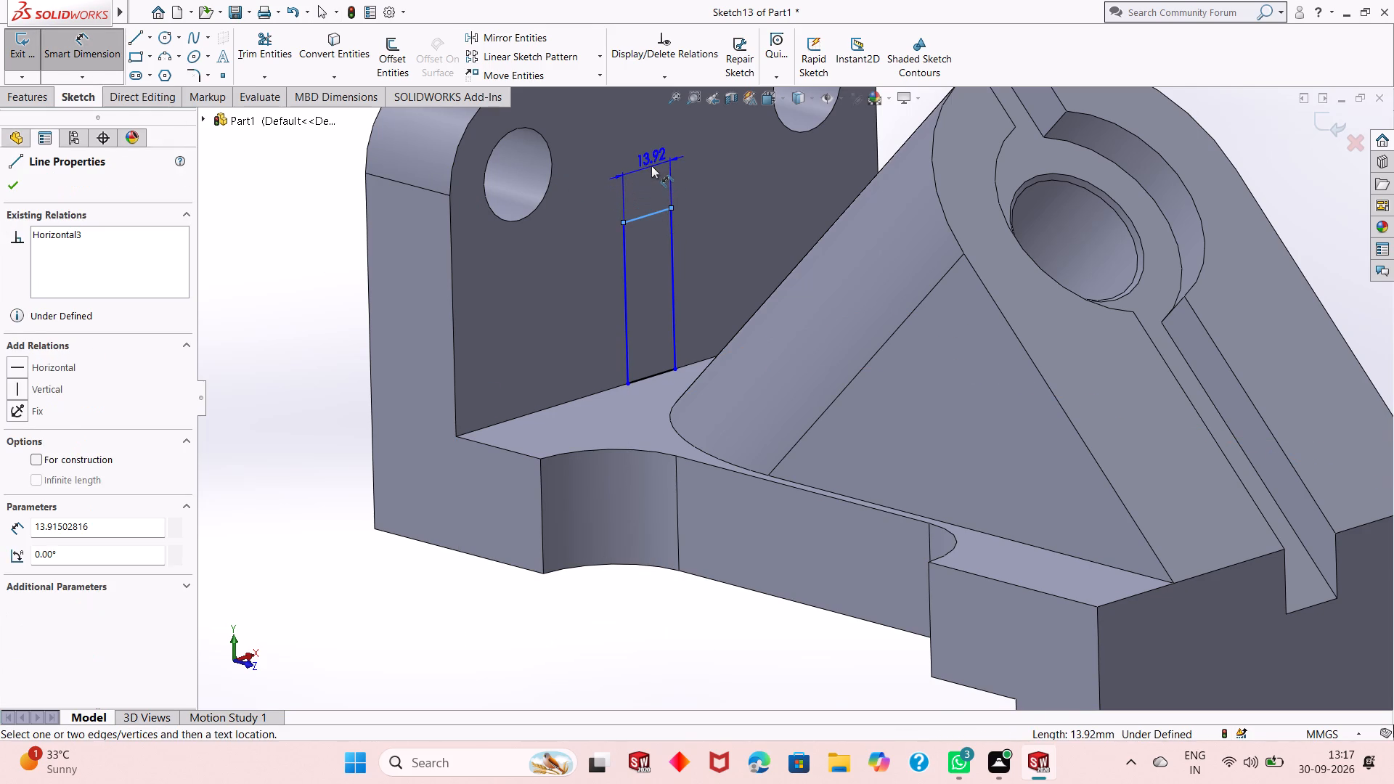
pyautogui.click(651, 166)
pyautogui.write('15')
pyautogui.press('Return')
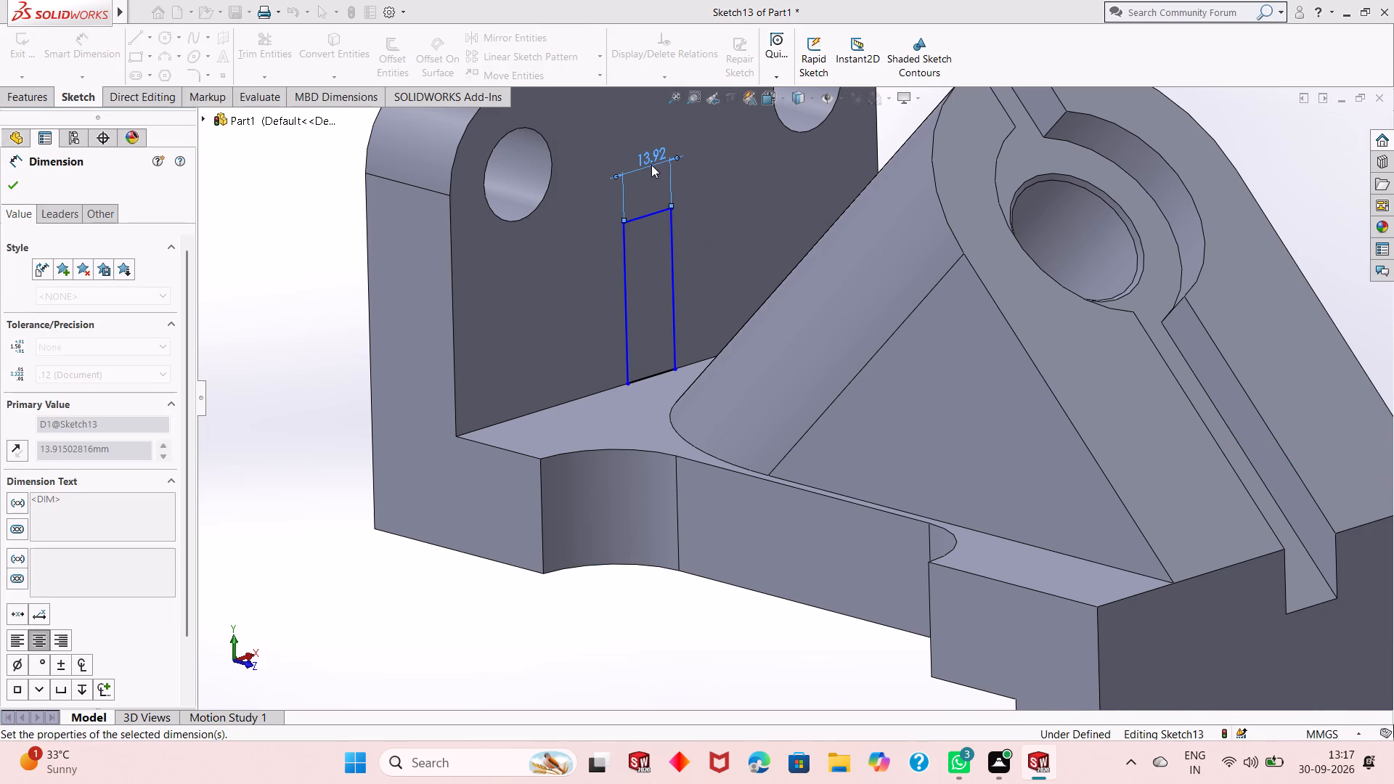
pyautogui.rightClick(286, 269)
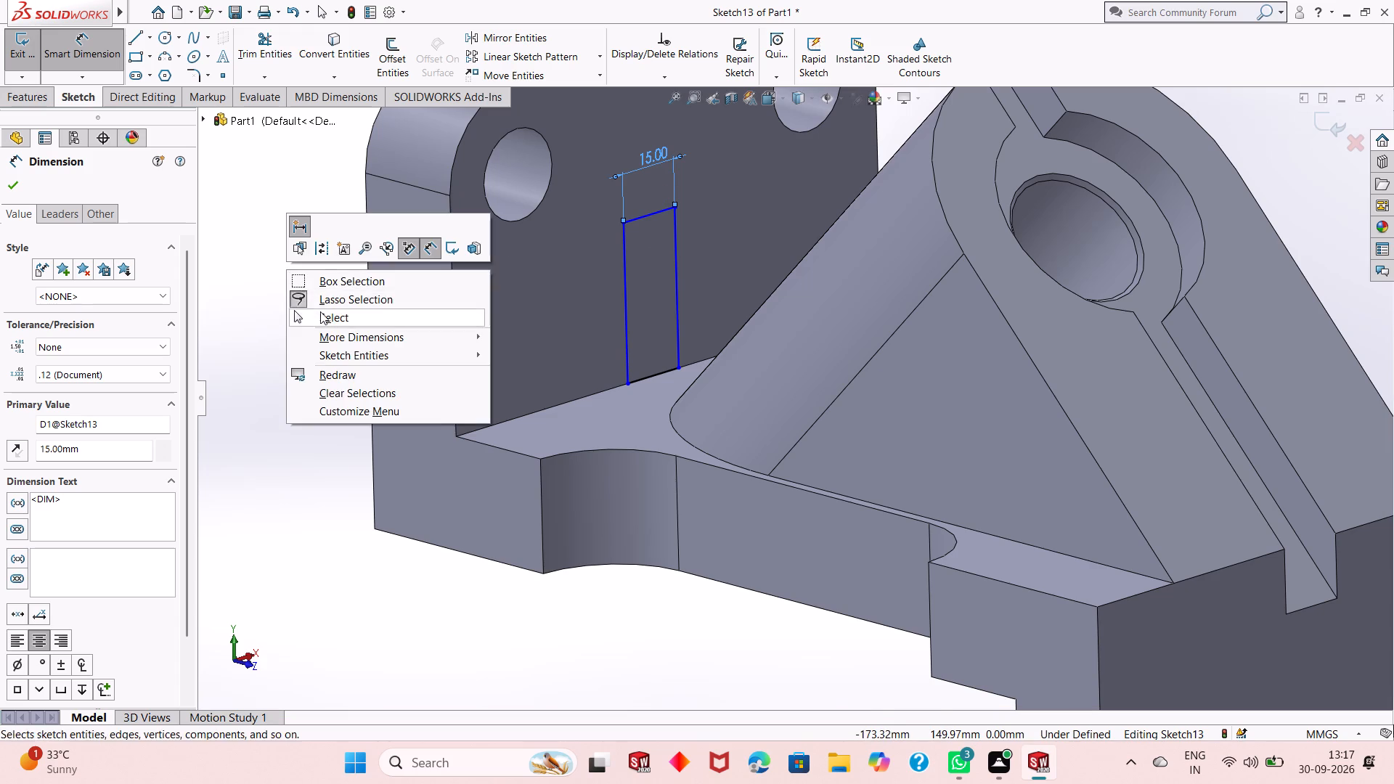
pyautogui.click(321, 314)
# Dimension the rectangle's near bottom corner at 125/2 mm from the end of the edge where the plate meets the base.
pyautogui.click(103, 54)
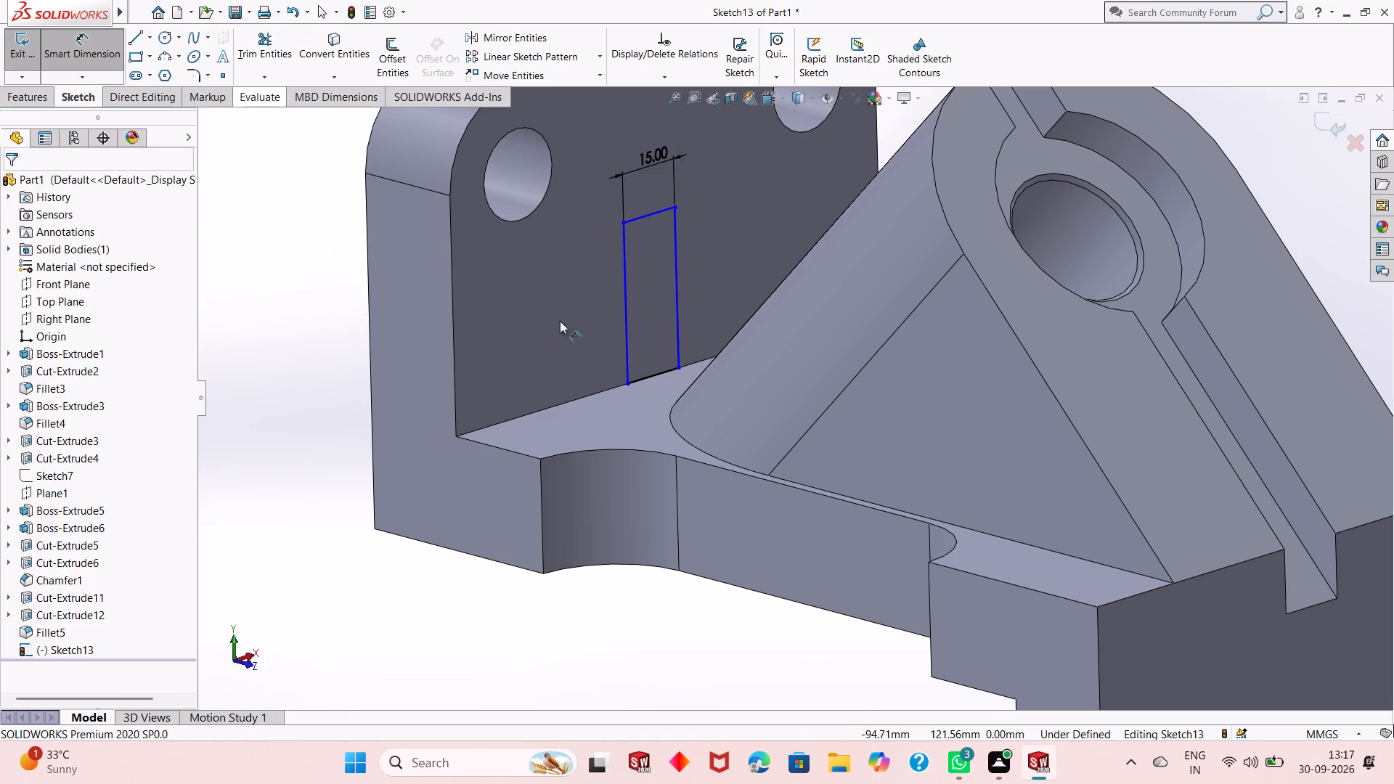
pyautogui.click(627, 388)
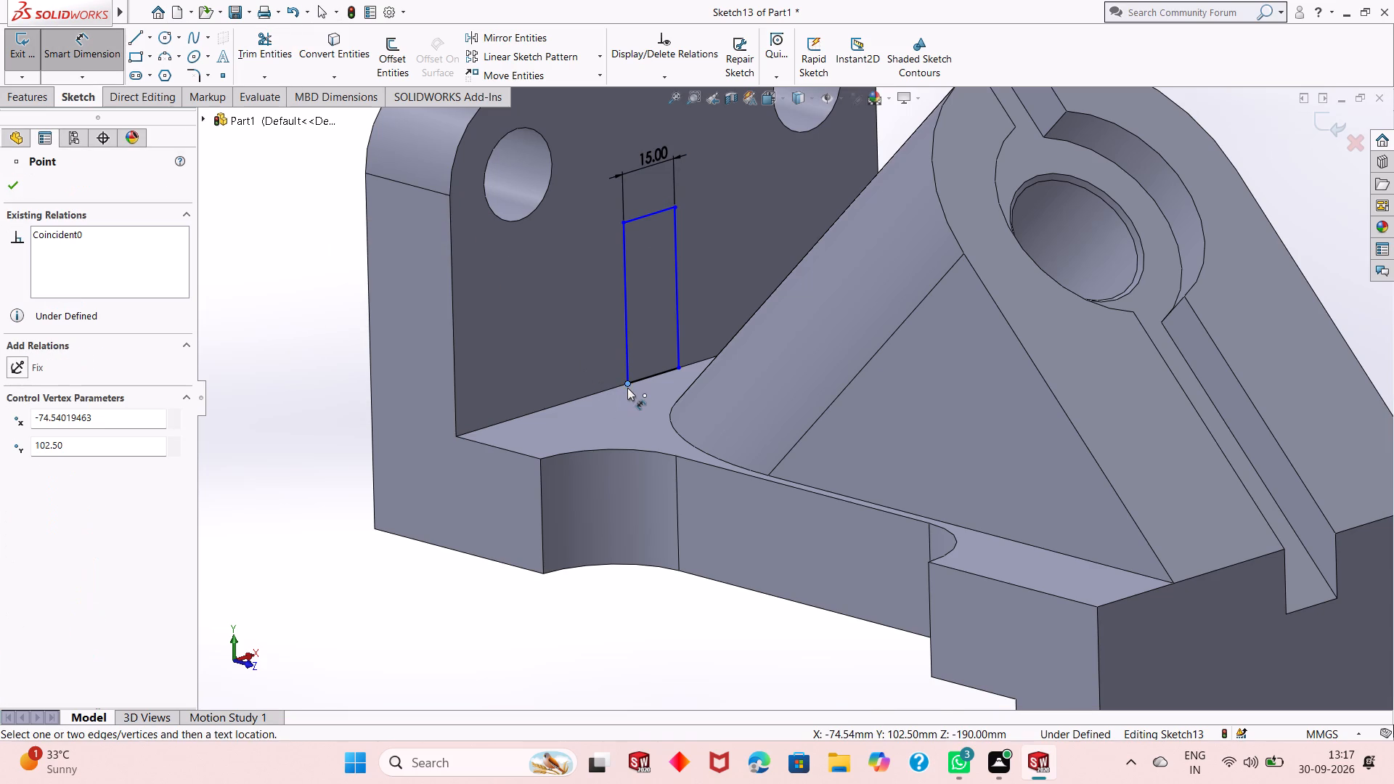
pyautogui.click(456, 437)
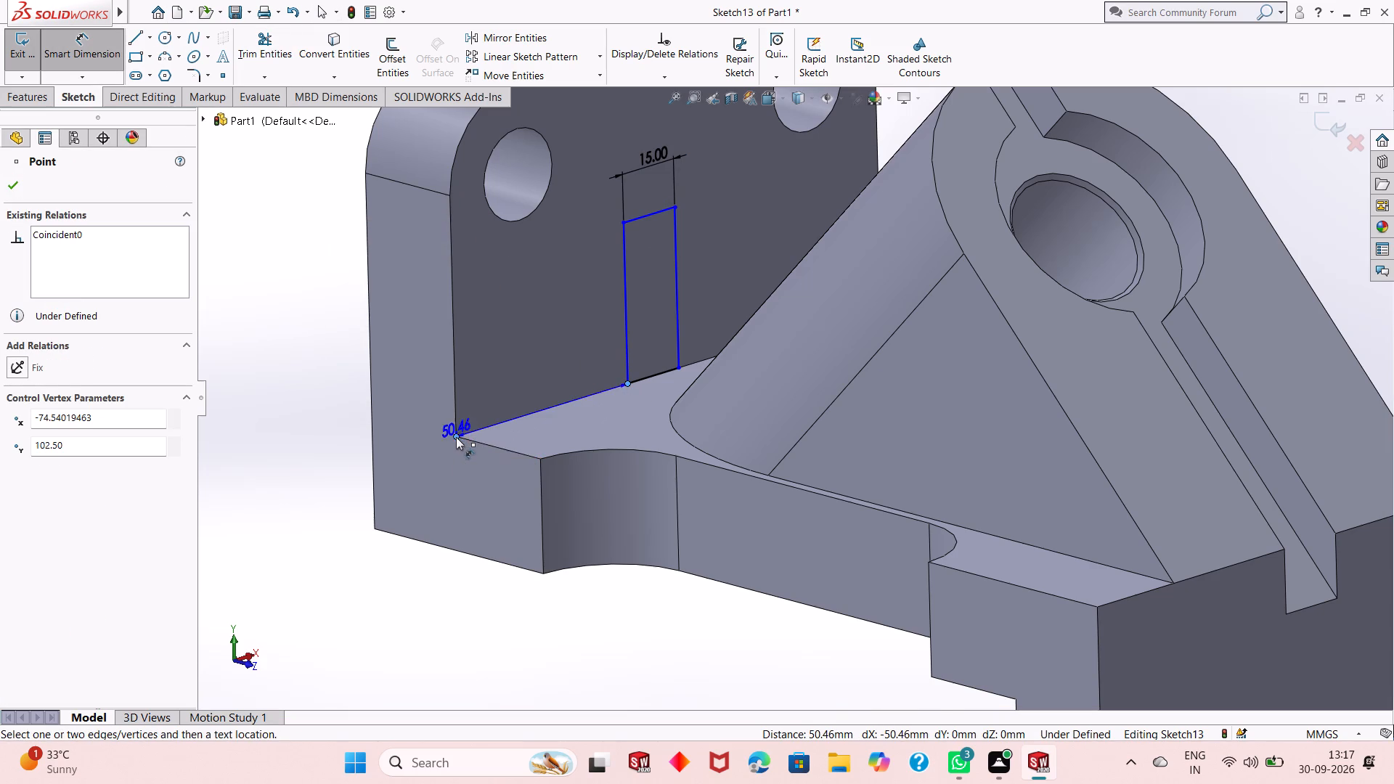
pyautogui.click(511, 622)
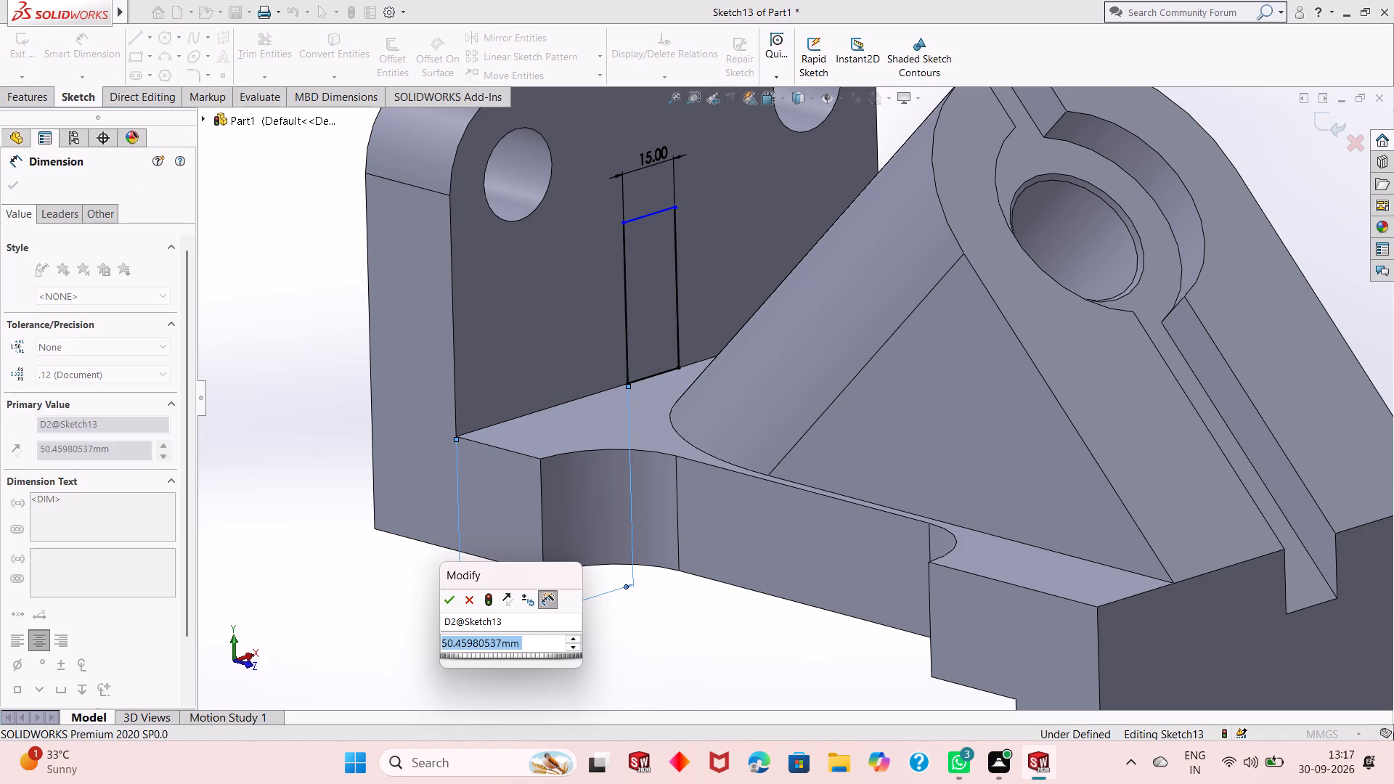
pyautogui.write('125/2')
pyautogui.press('Return')
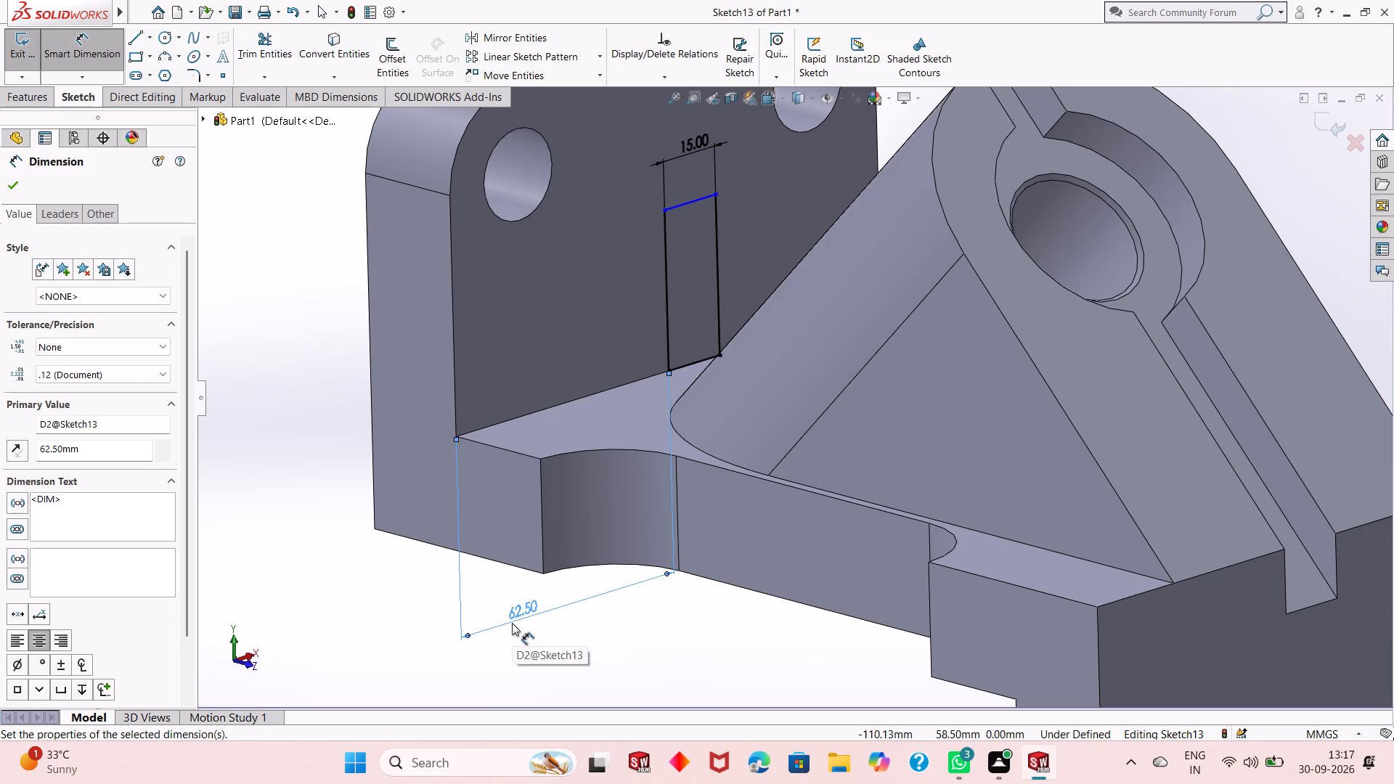
# Set the rectangle's offset from the plate's bottom corner to 55 mm.
pyautogui.scroll(1, 634, 545)
pyautogui.moveTo(701, 504); pyautogui.dragTo(670, 523, button='middle')
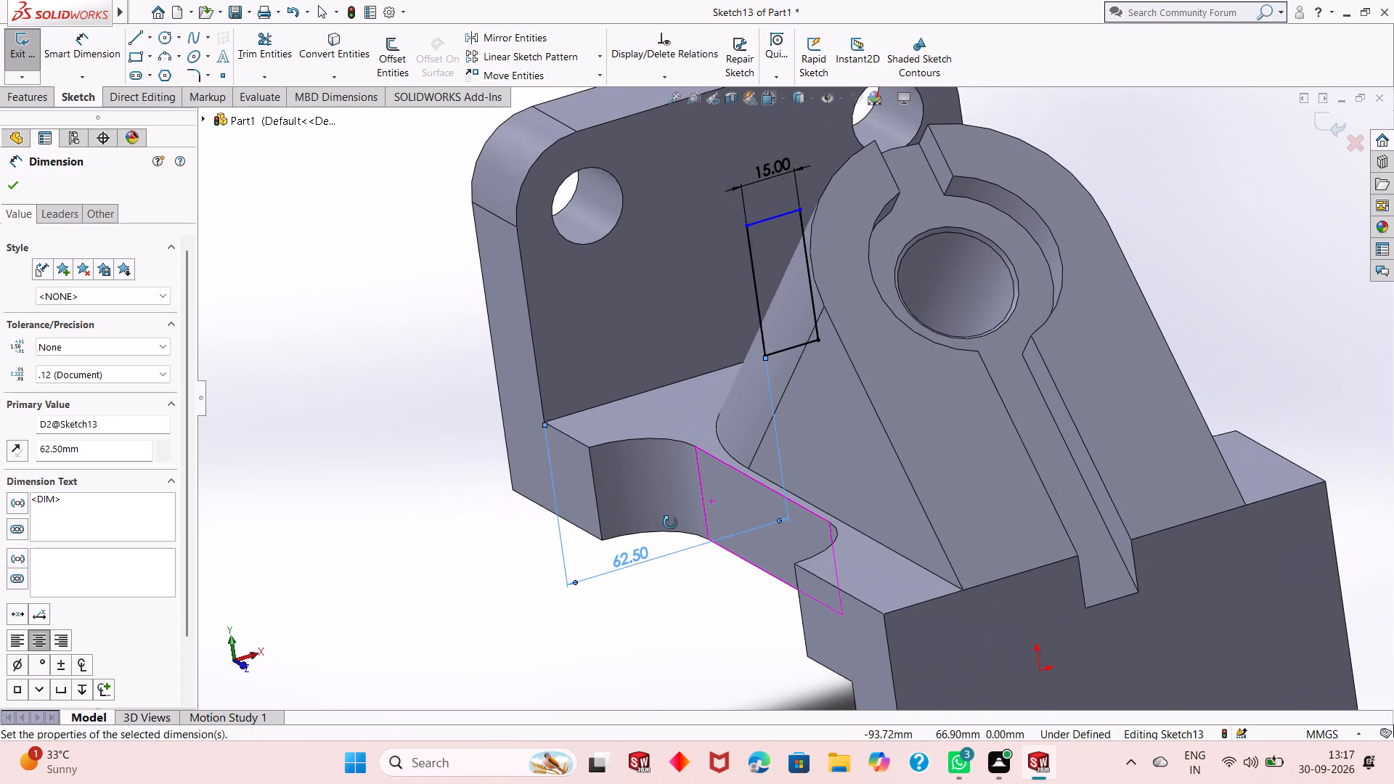
pyautogui.moveTo(670, 523); pyautogui.dragTo(667, 523, button='middle')
pyautogui.doubleClick(632, 567)
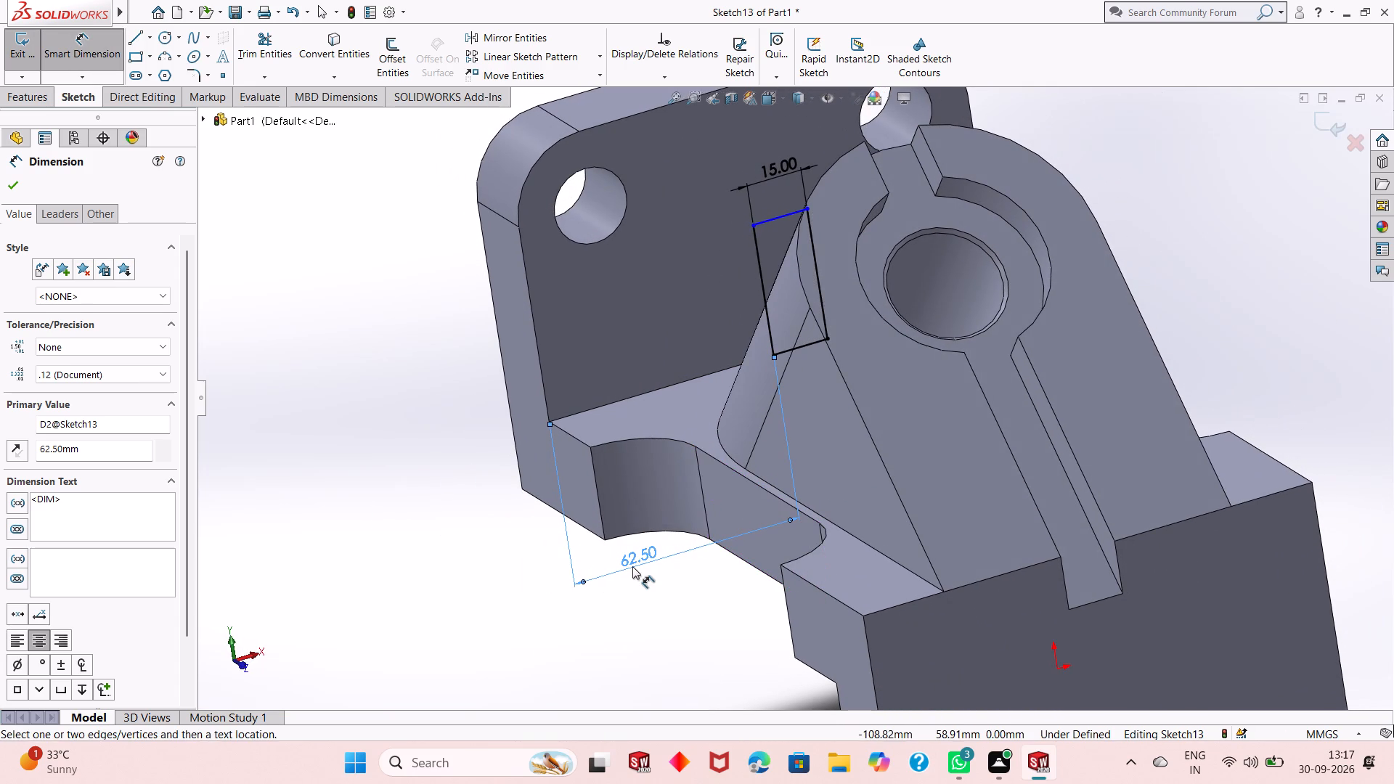
pyautogui.doubleClick(633, 566)
pyautogui.rightClick(511, 564)
pyautogui.click(564, 608)
pyautogui.doubleClick(626, 560)
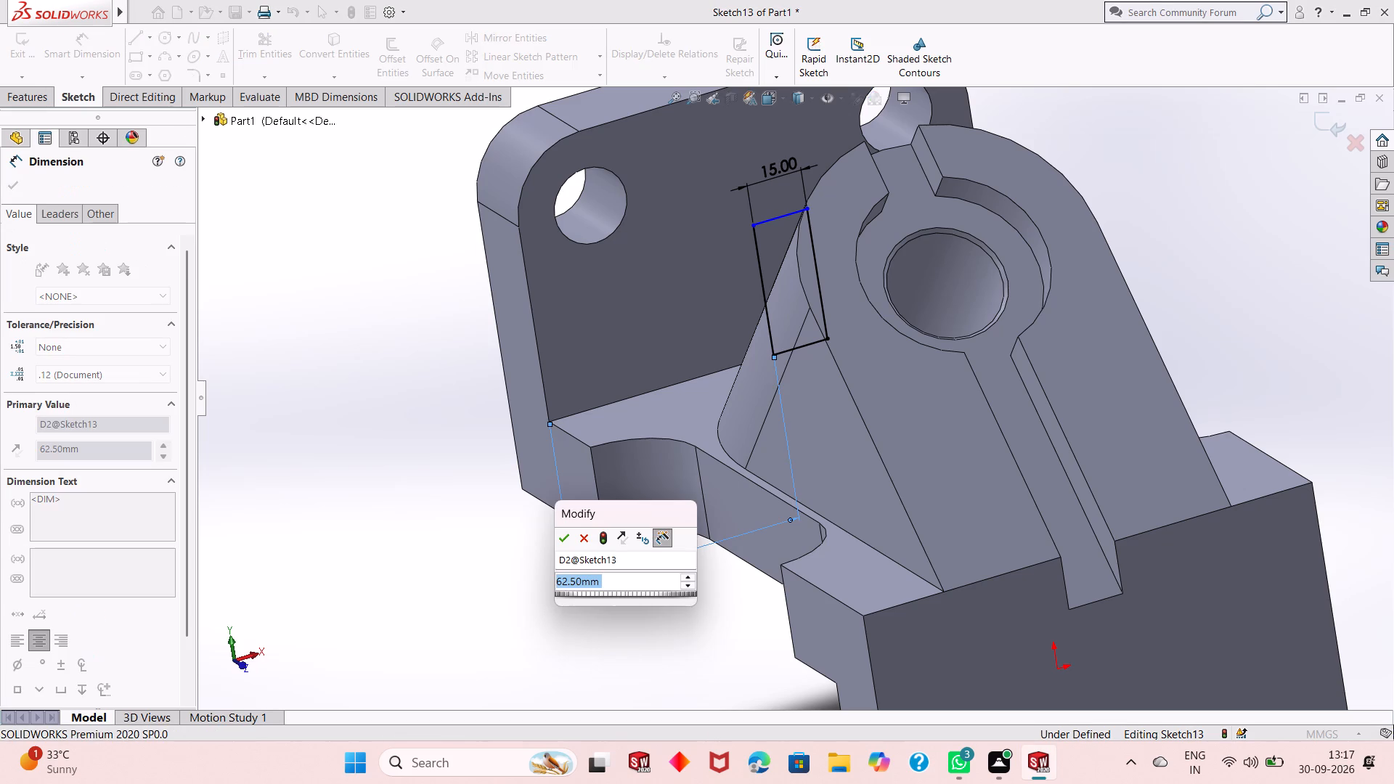
pyautogui.scroll(-1, 788, 503)
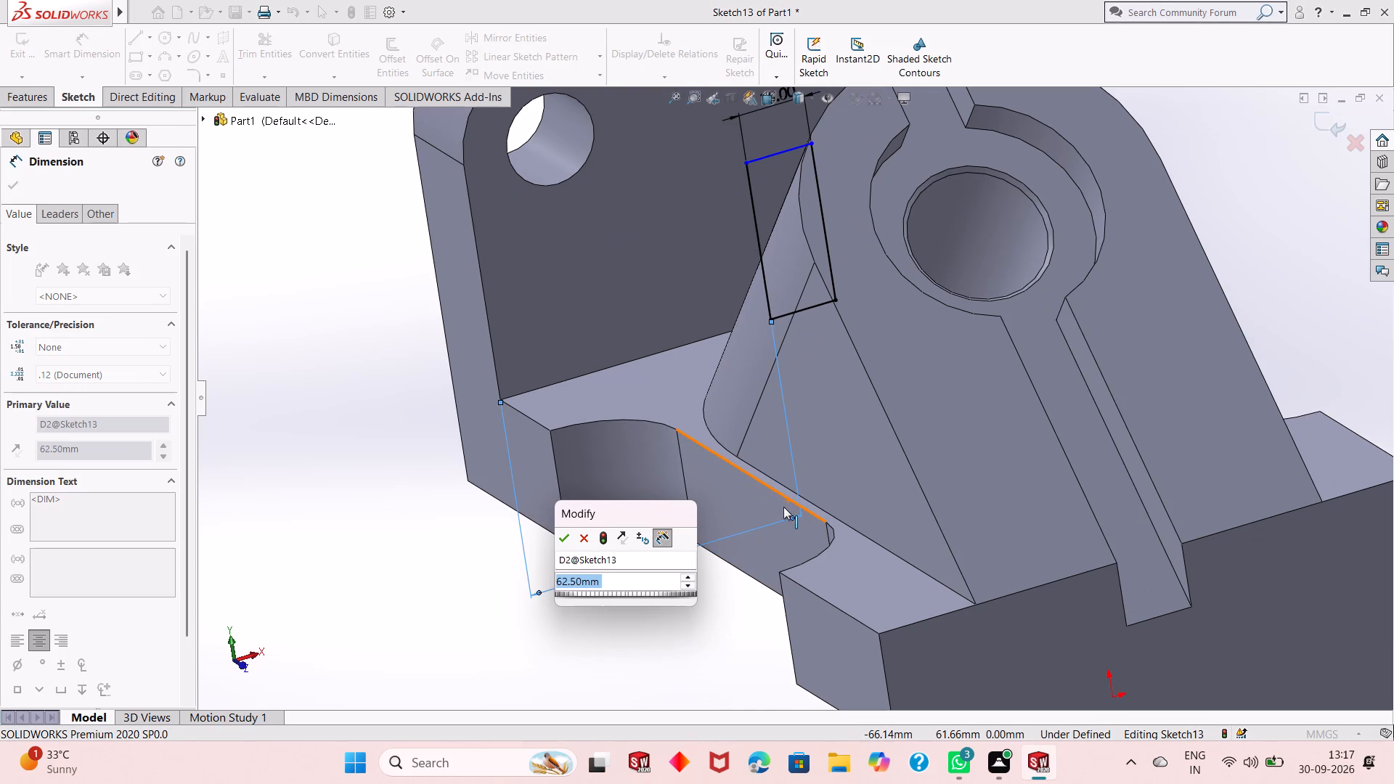
pyautogui.write('55')
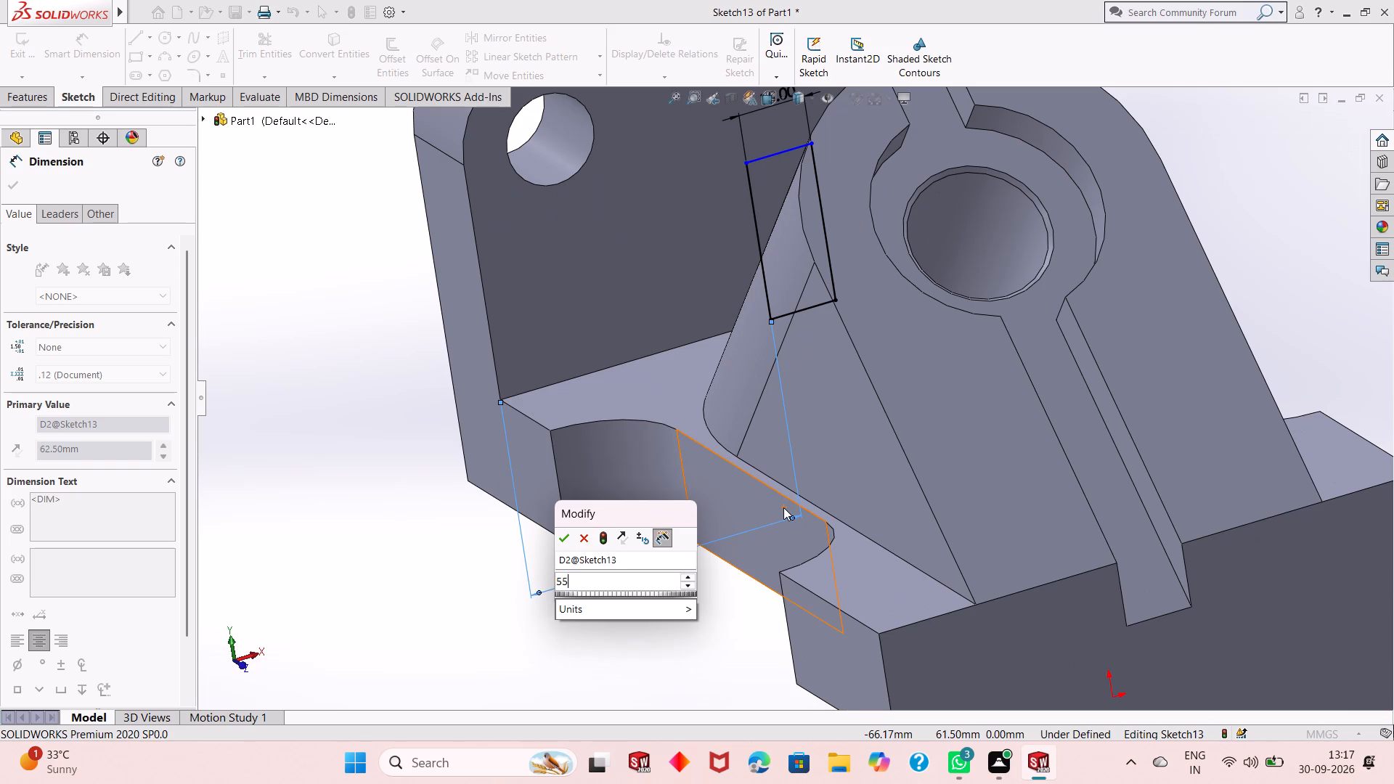
pyautogui.press('Return')
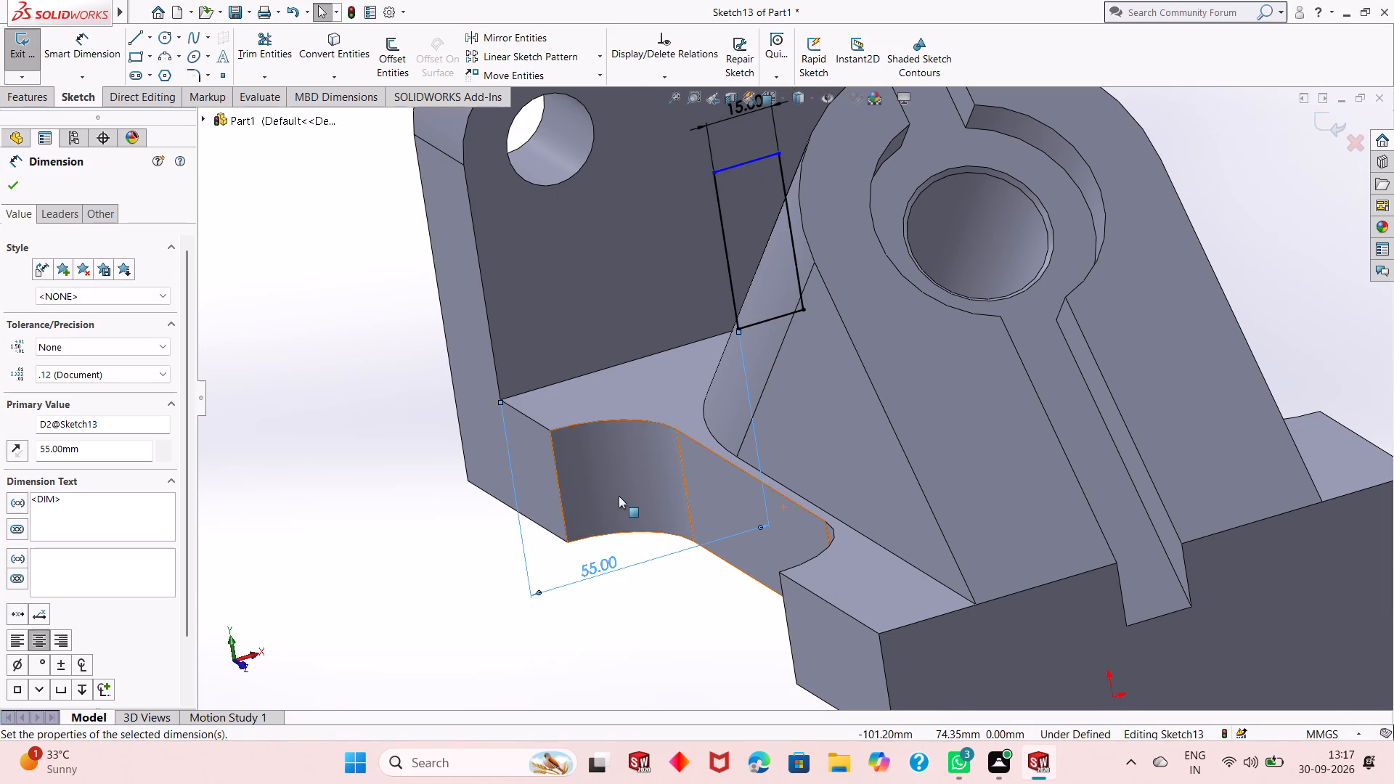
pyautogui.scroll(2, 616, 498)
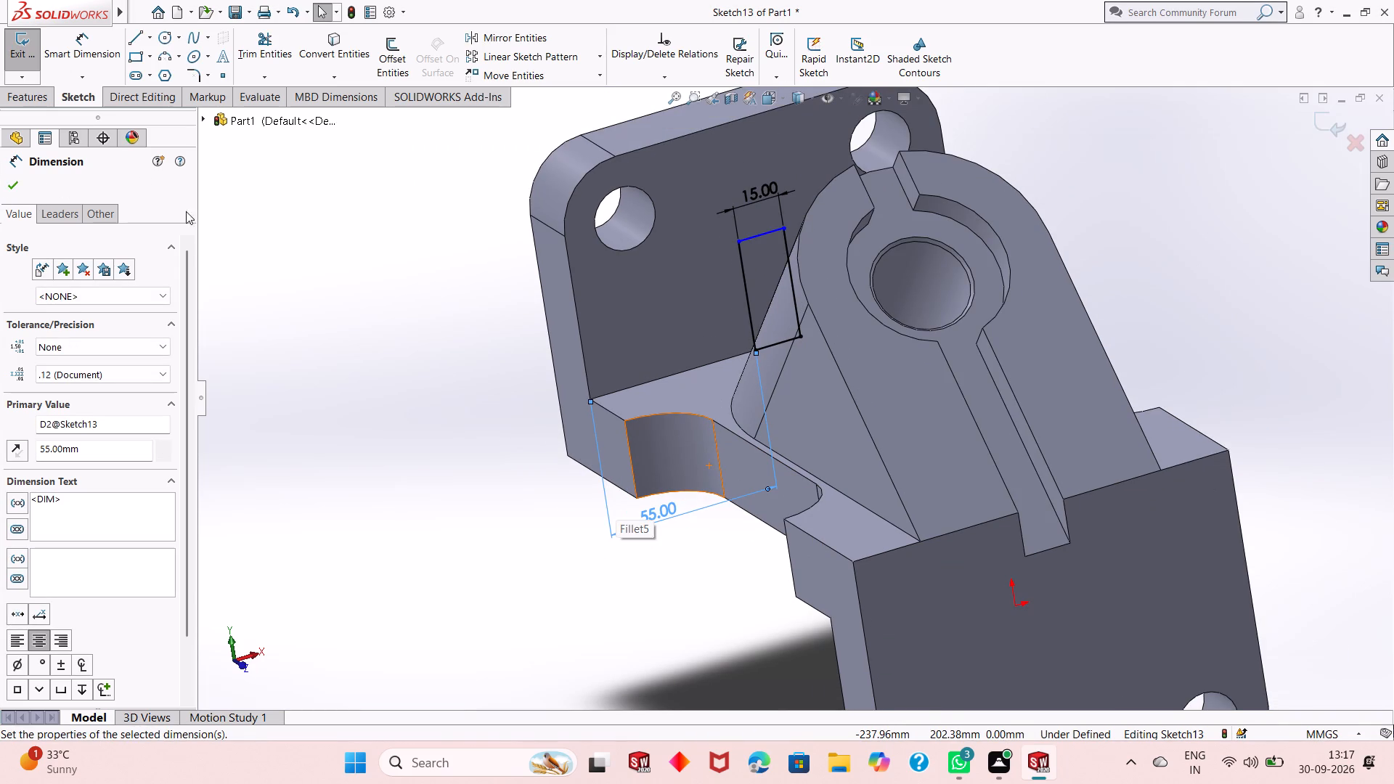
pyautogui.moveTo(820, 398); pyautogui.dragTo(790, 338, button='middle')
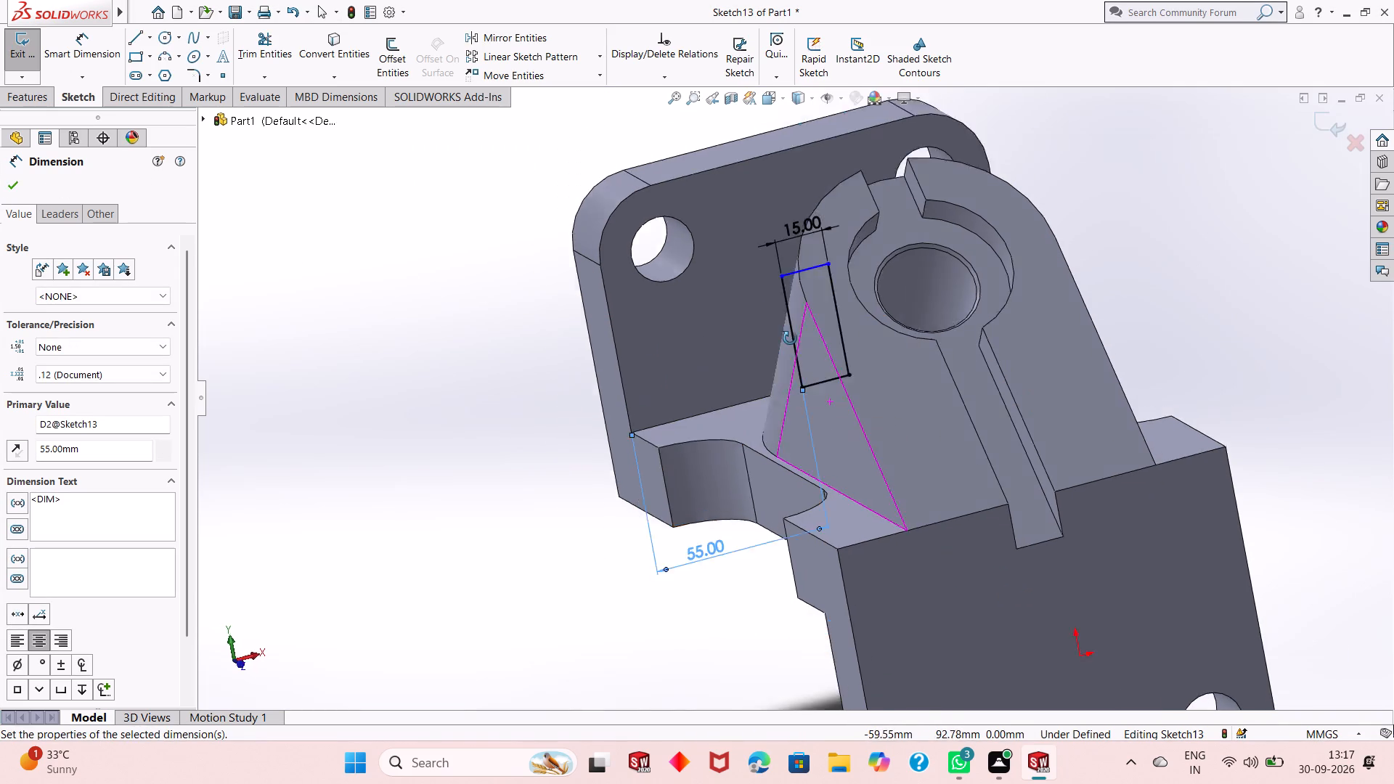
pyautogui.moveTo(790, 338); pyautogui.dragTo(751, 467, button='middle')
pyautogui.scroll(-2, 1105, 169)
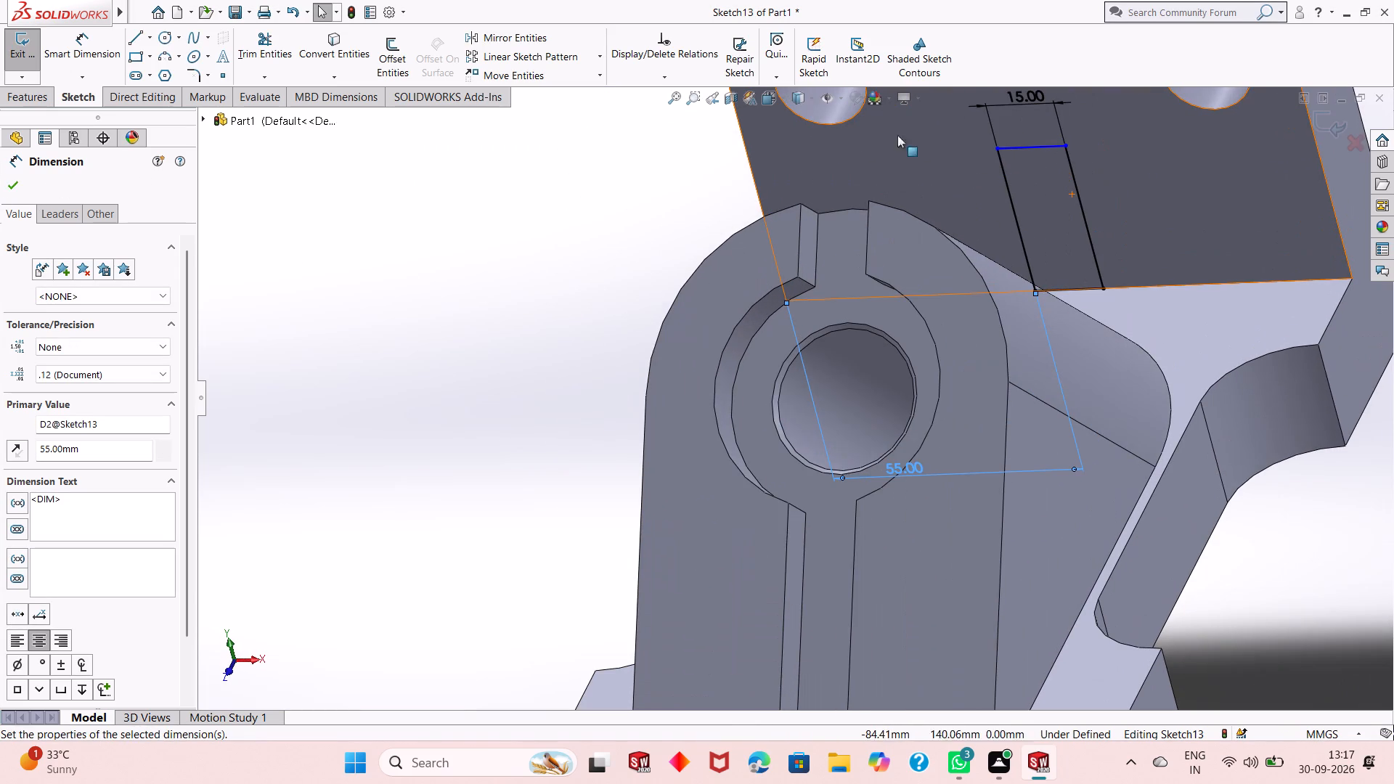
pyautogui.click(11, 190)
# Dimension the long upright side of the rectangle to a height of 35 mm.
pyautogui.click(65, 44)
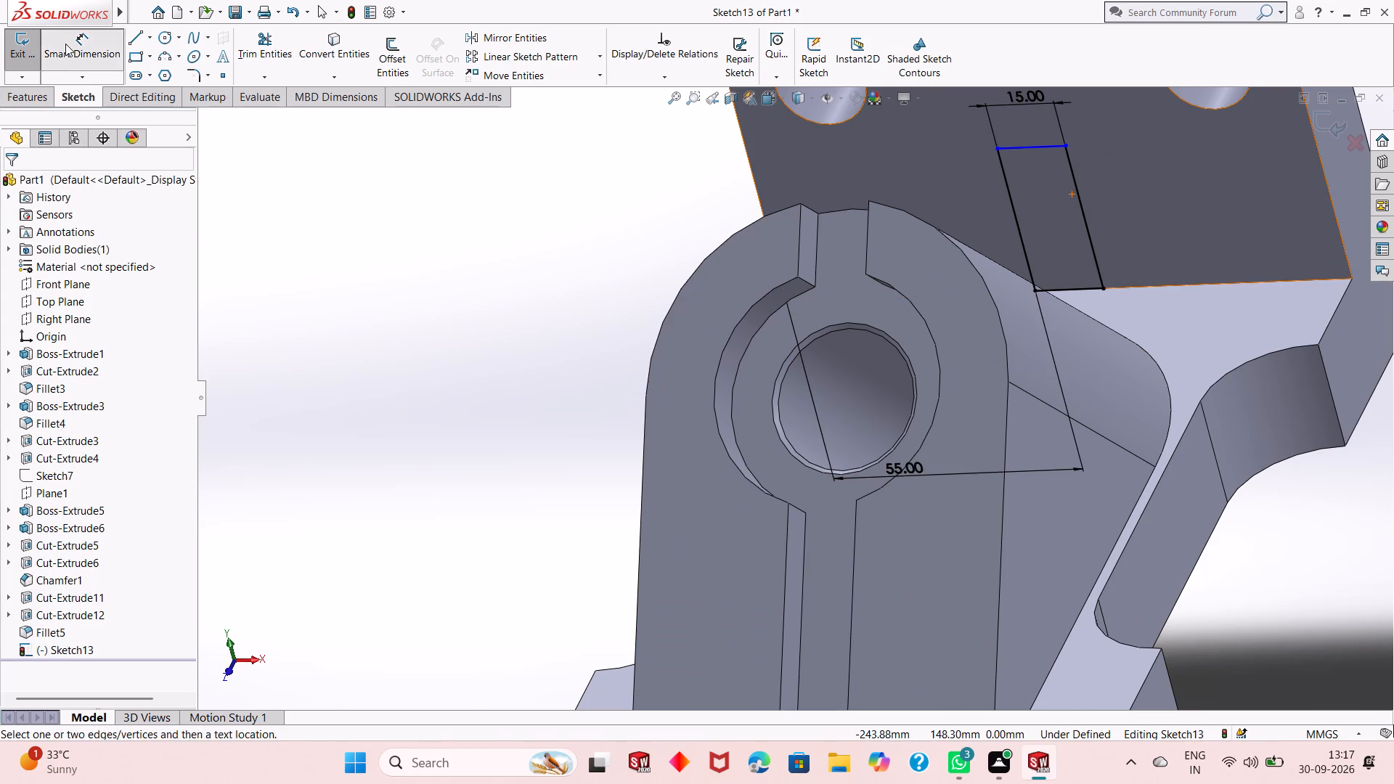
pyautogui.scroll(2, 784, 307)
pyautogui.scroll(-3, 959, 179)
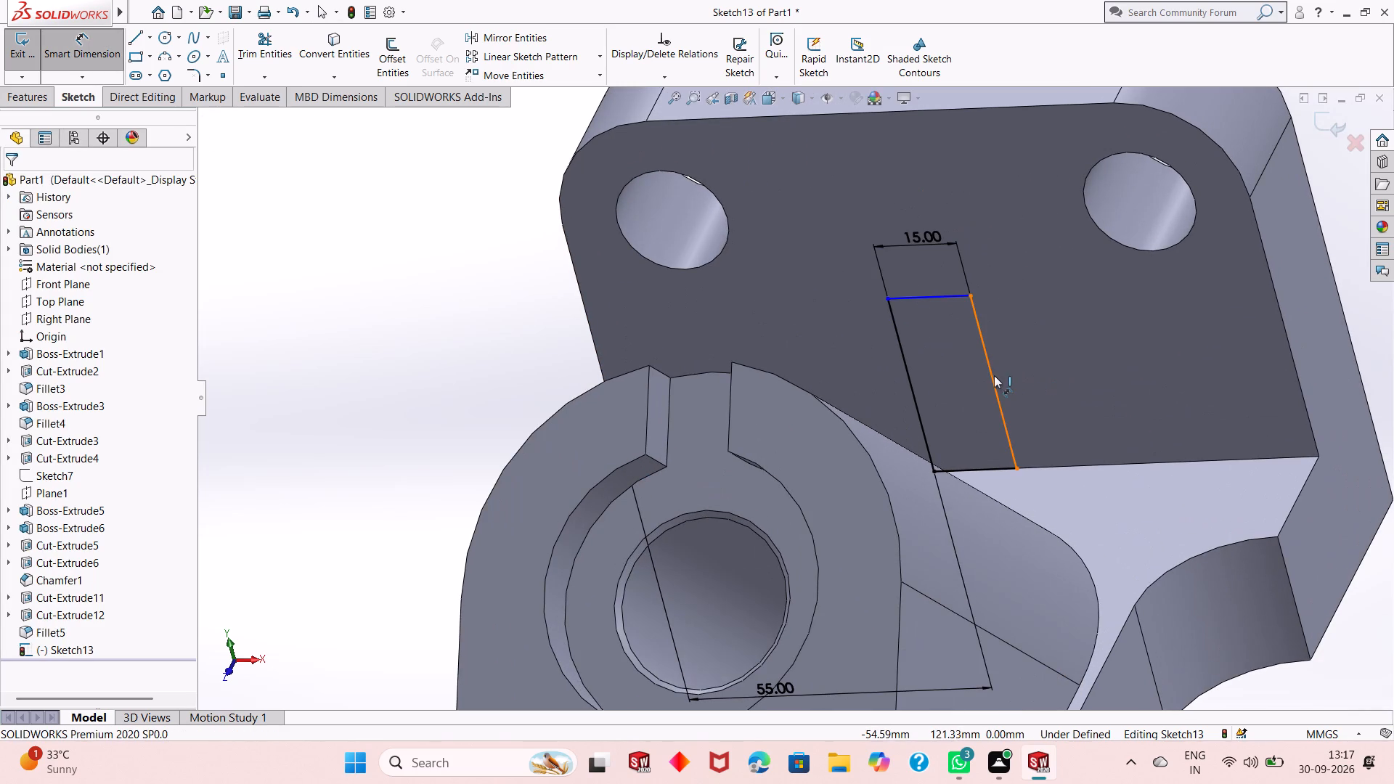
pyautogui.click(993, 376)
pyautogui.click(1053, 367)
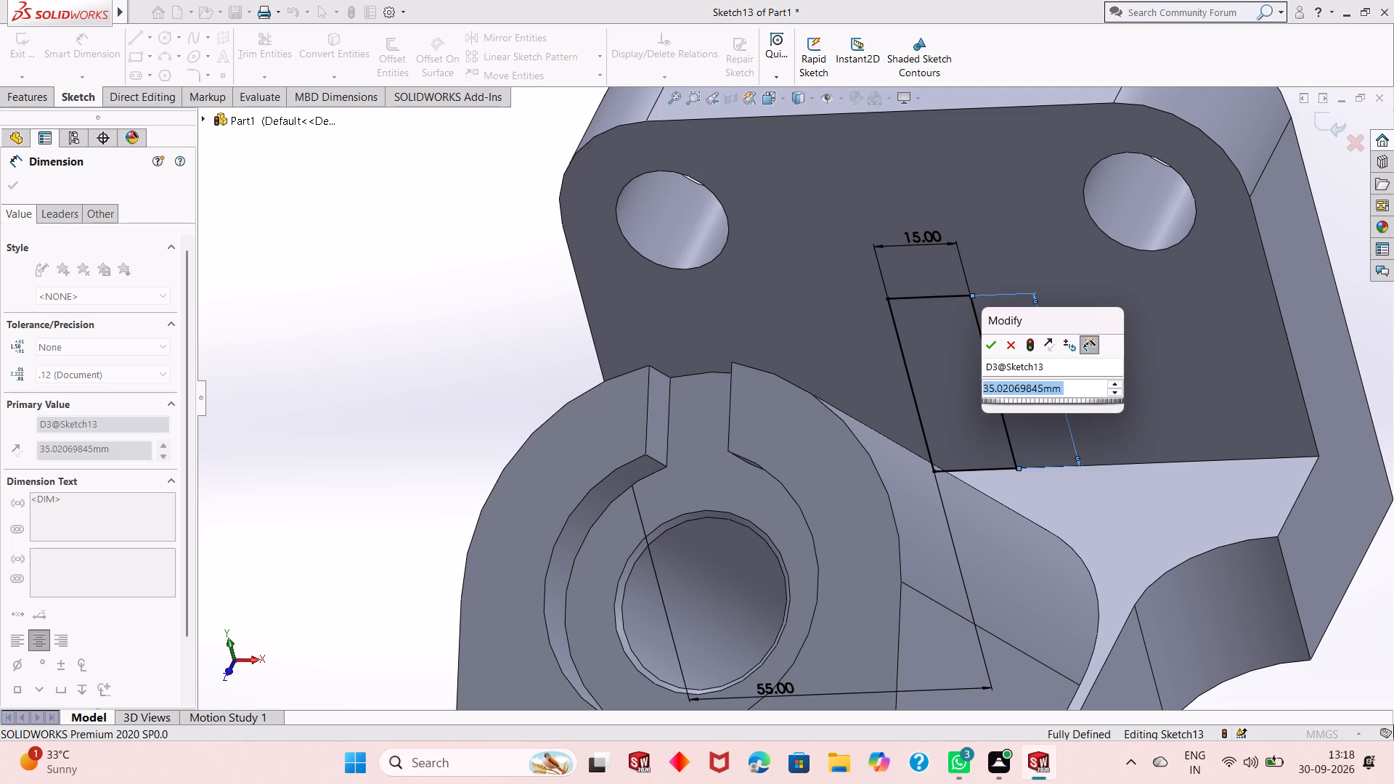
pyautogui.write('35')
pyautogui.press('Return')
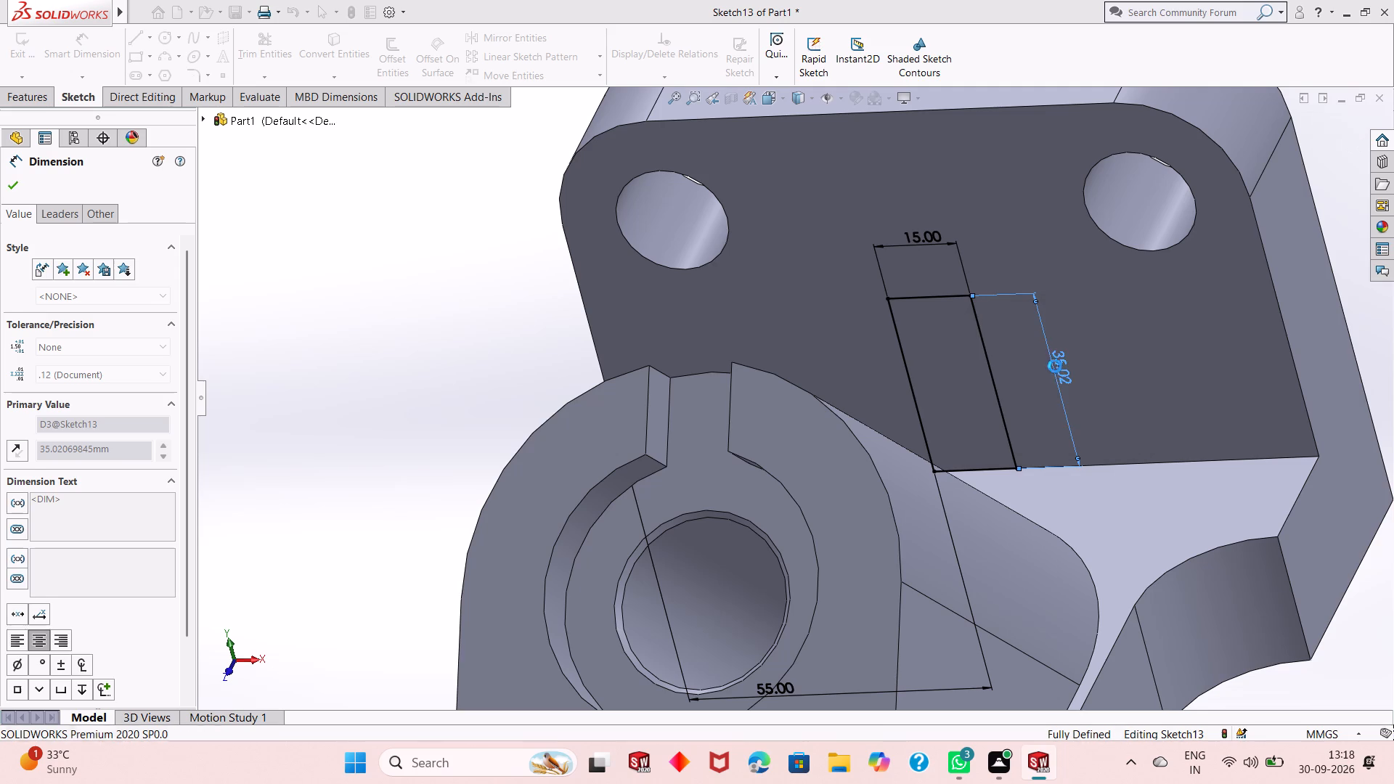
pyautogui.scroll(2, 1016, 375)
pyautogui.moveTo(1244, 359); pyautogui.dragTo(1267, 307, button='middle')
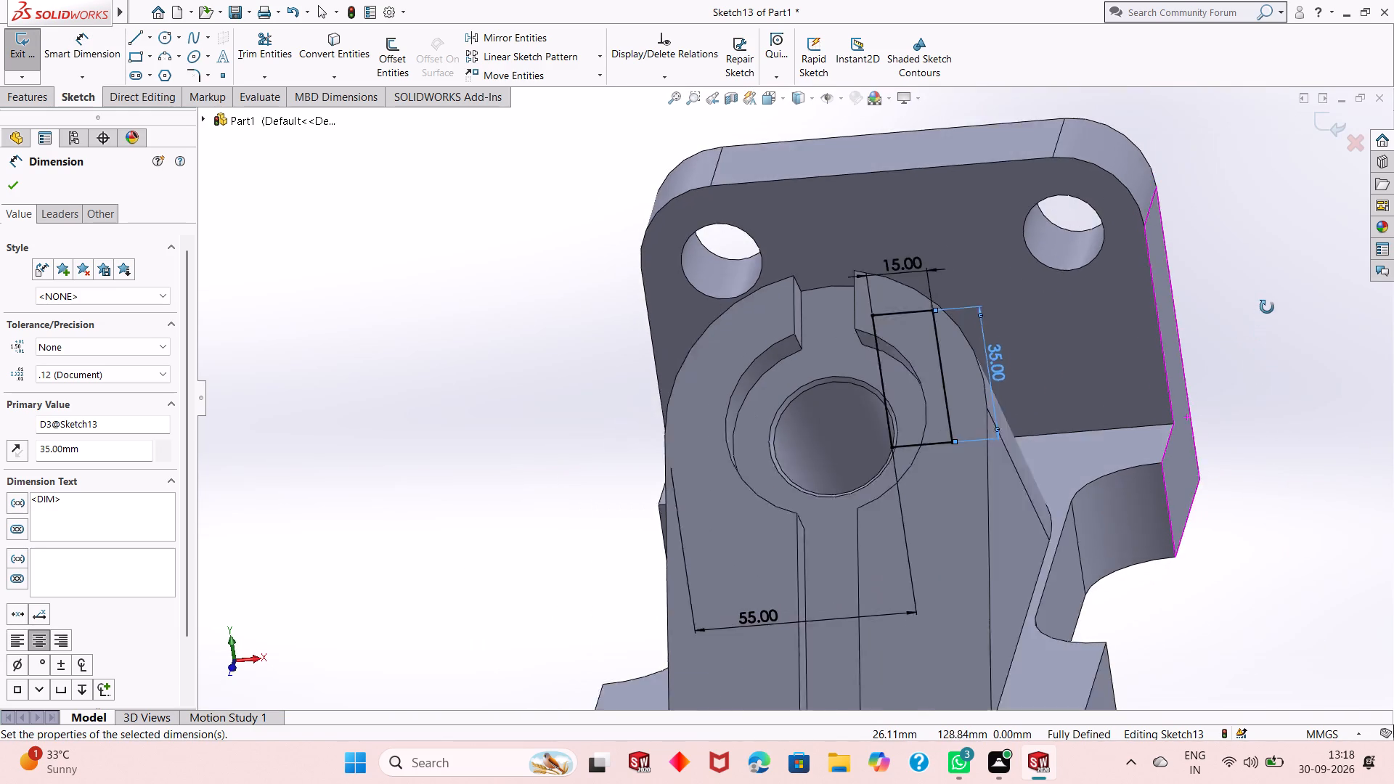
pyautogui.moveTo(1267, 307); pyautogui.dragTo(1185, 327, button='middle')
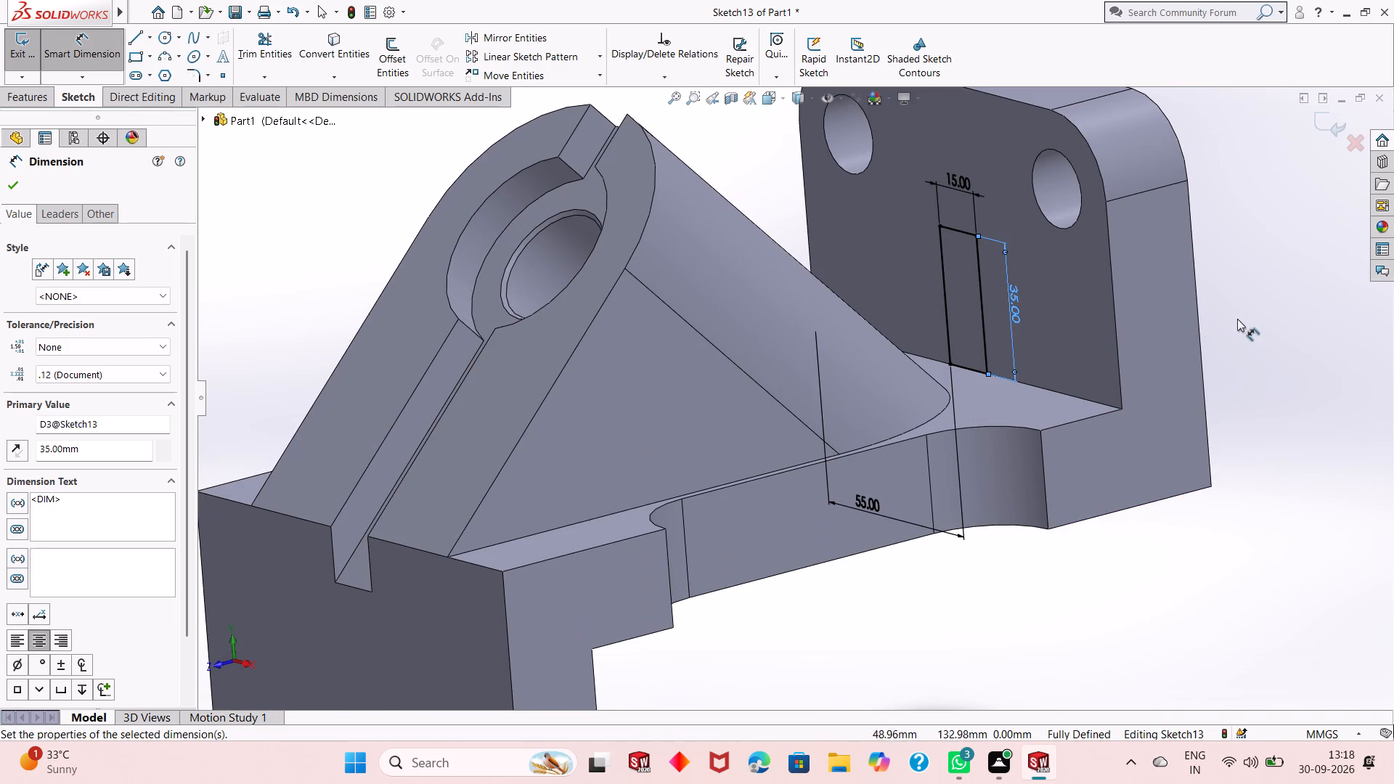
pyautogui.click(1247, 318)
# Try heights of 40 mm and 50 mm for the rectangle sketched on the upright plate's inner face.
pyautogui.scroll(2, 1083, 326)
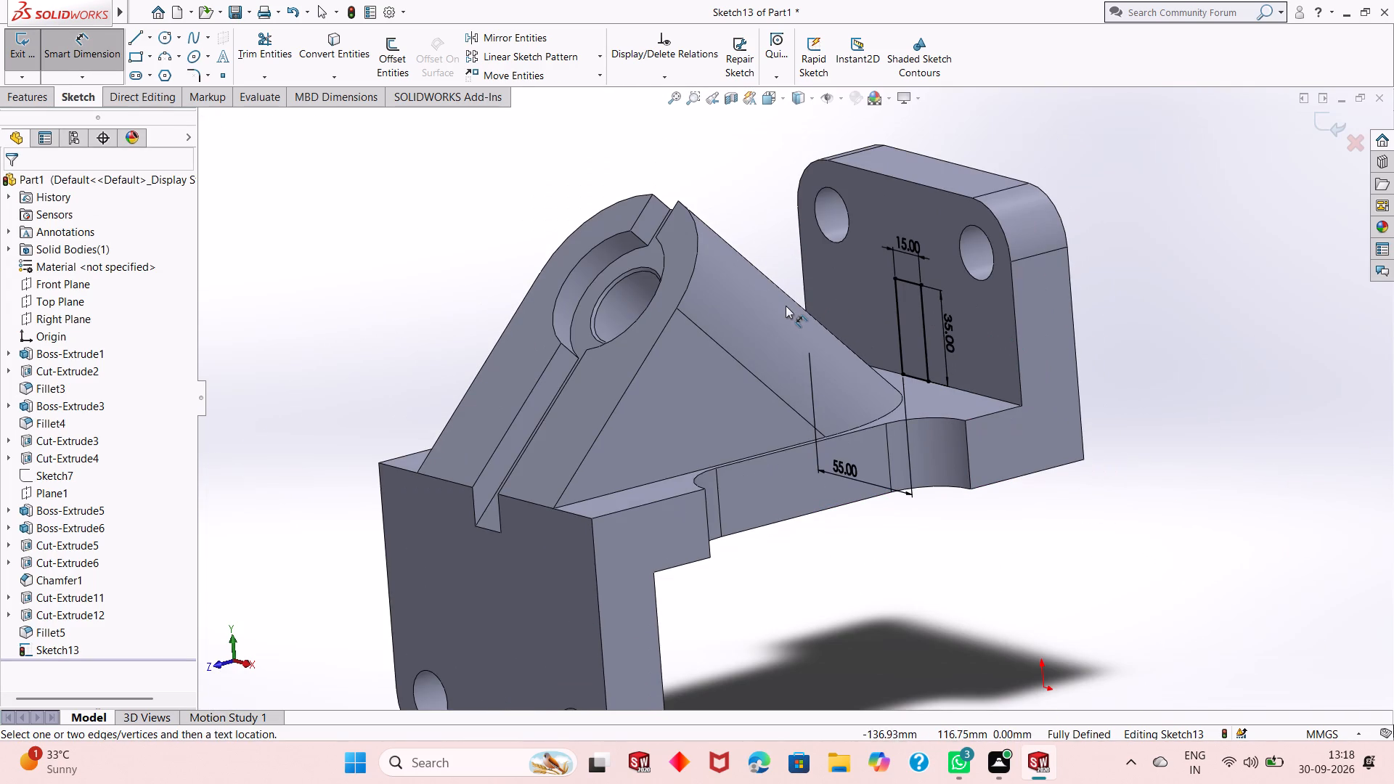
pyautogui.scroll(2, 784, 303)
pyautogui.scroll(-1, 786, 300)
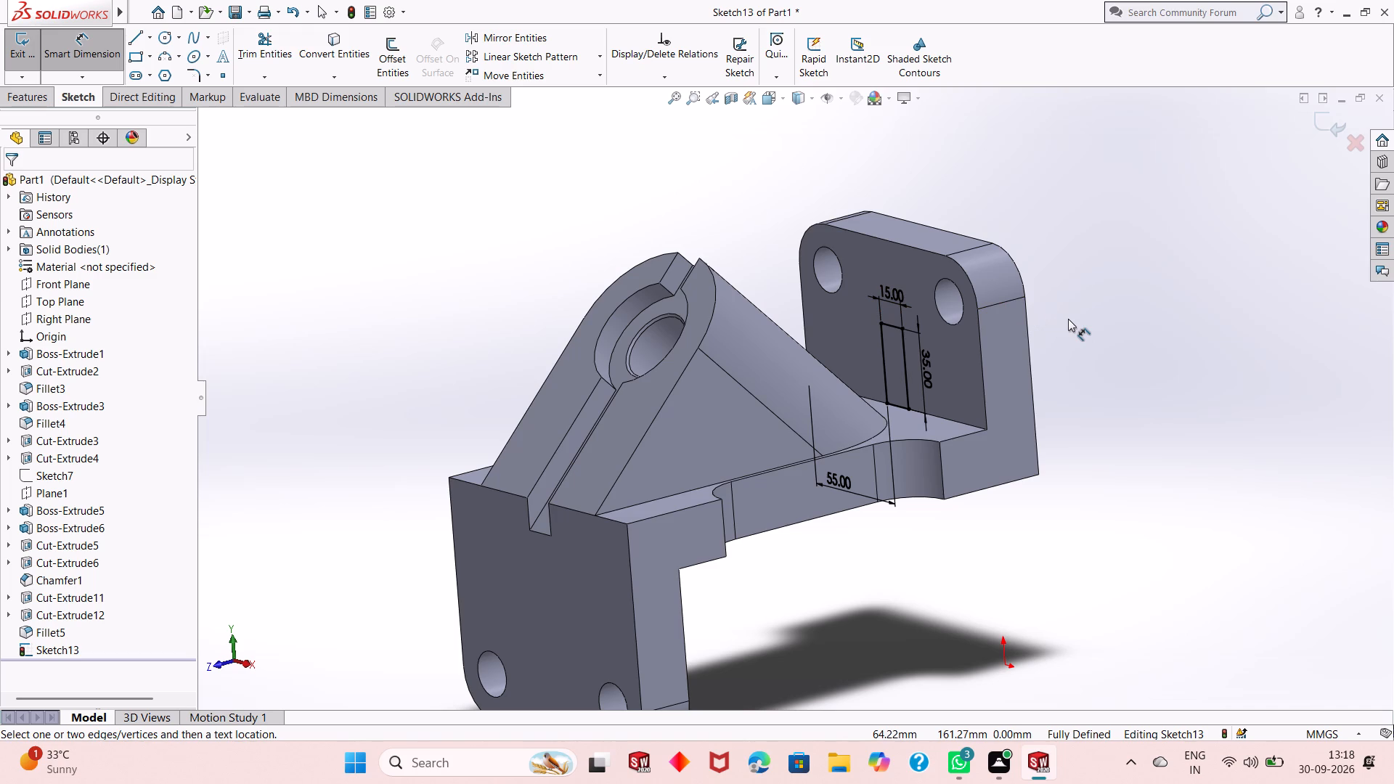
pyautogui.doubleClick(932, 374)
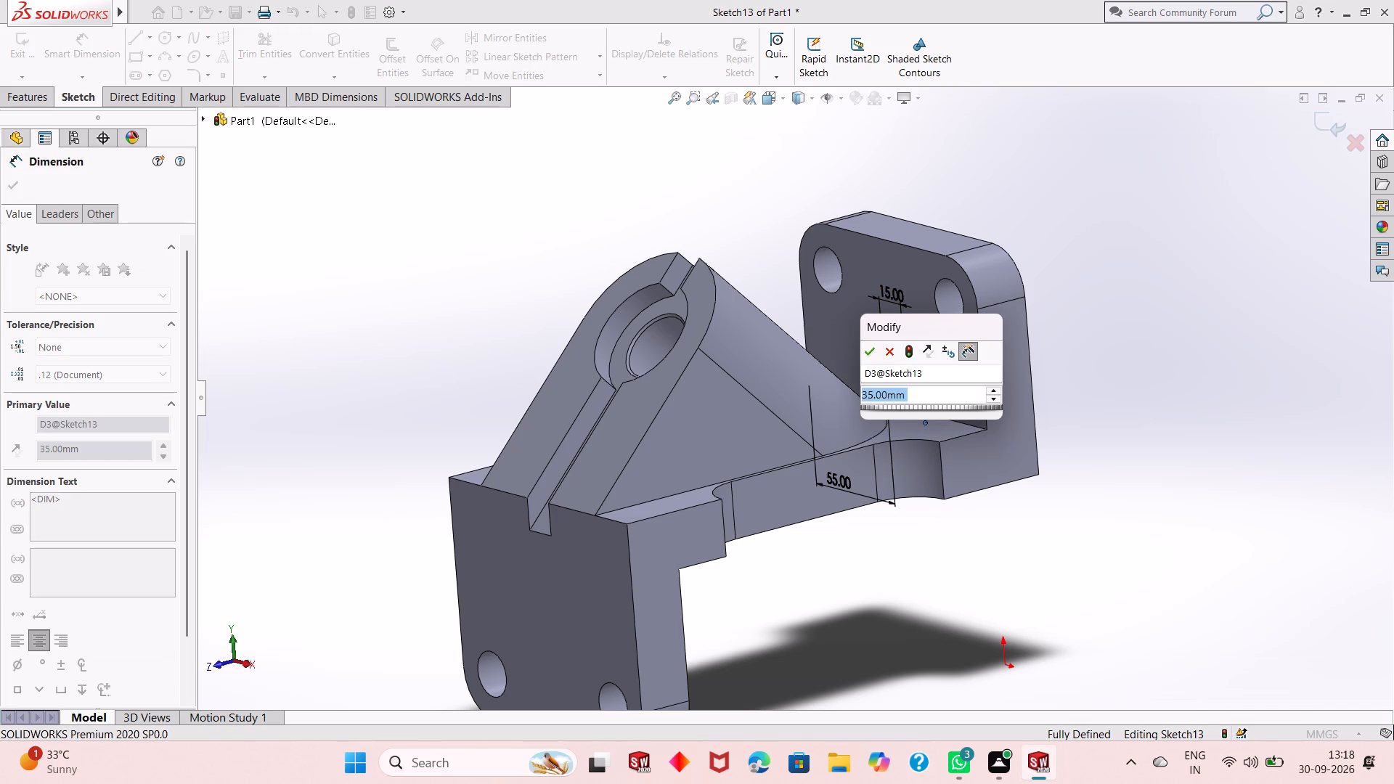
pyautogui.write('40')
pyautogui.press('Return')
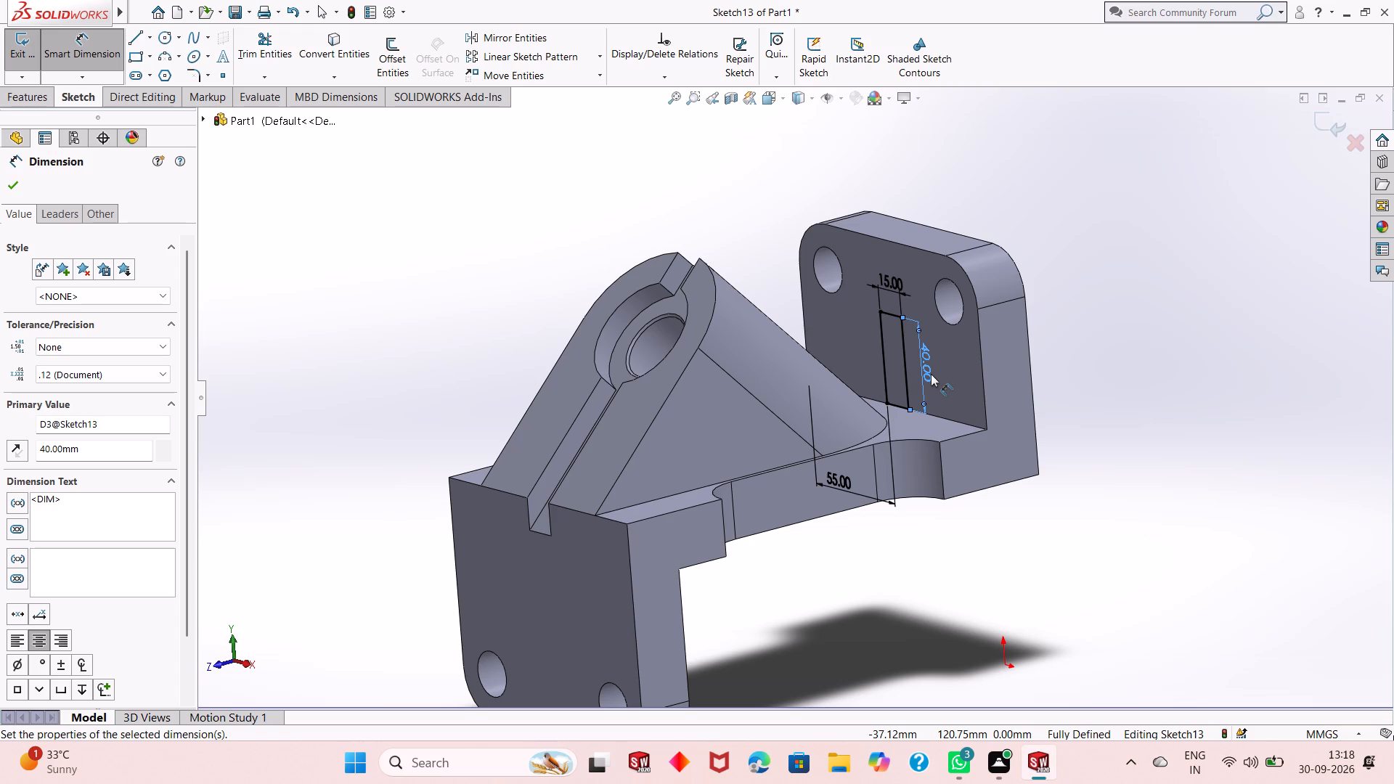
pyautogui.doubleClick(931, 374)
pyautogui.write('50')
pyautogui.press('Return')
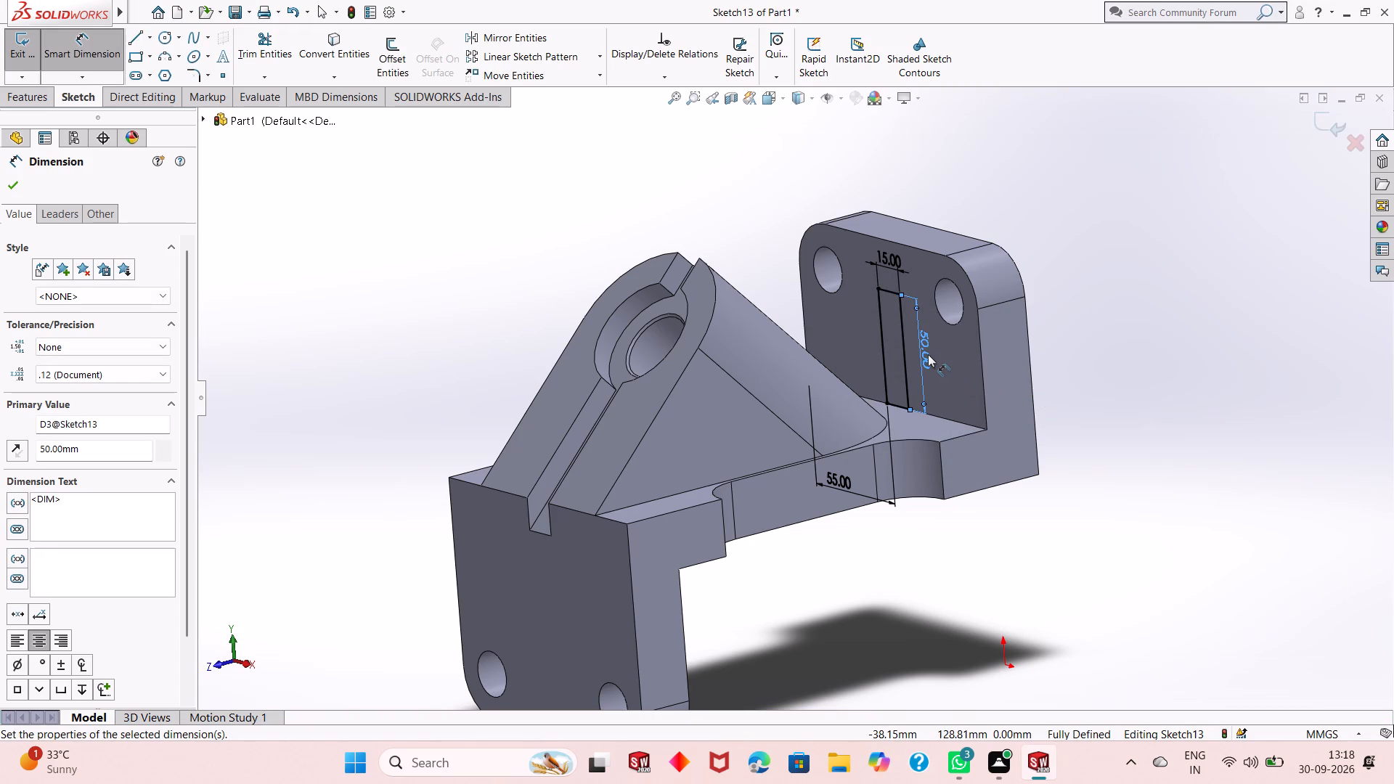
# Set the height of the rectangle on the upright plate's inner face to 45 mm and finish dimensioning.
pyautogui.doubleClick(927, 354)
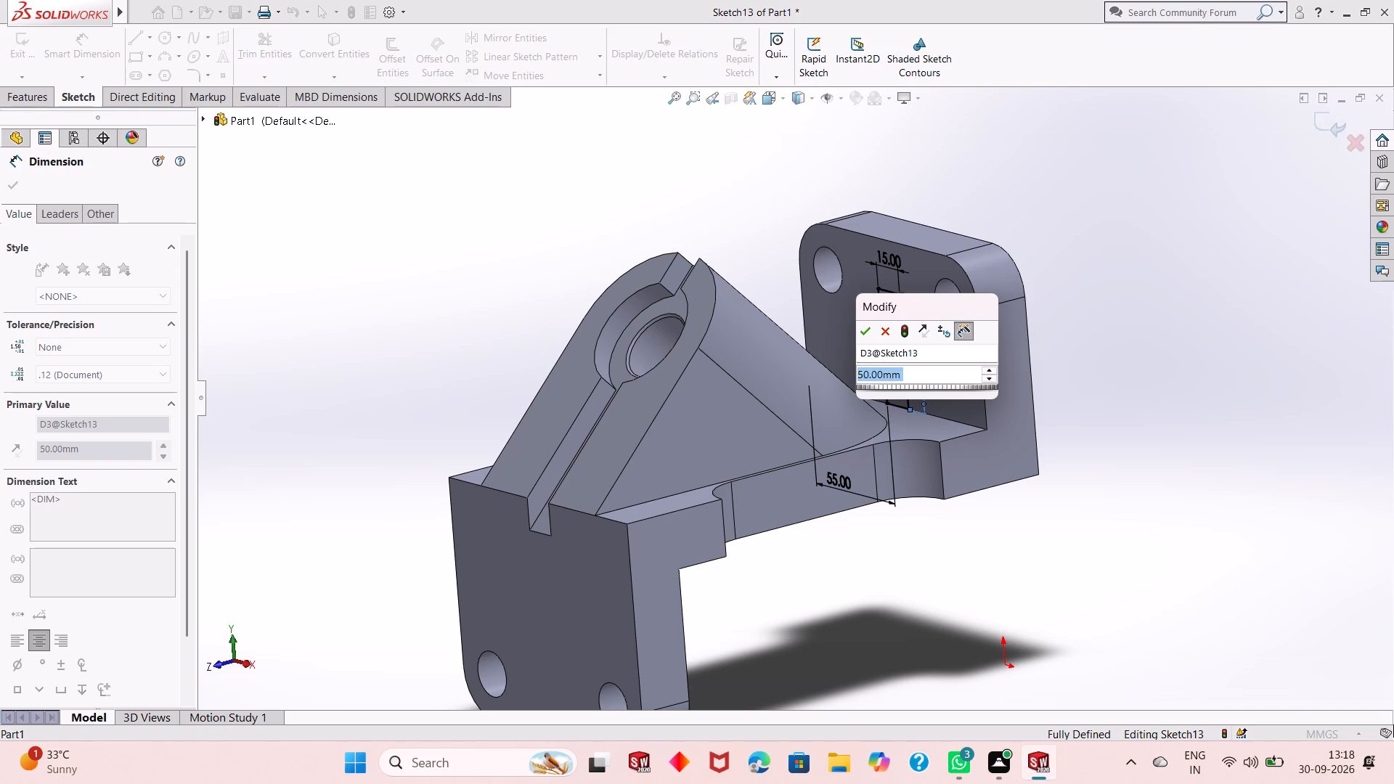
pyautogui.write('45')
pyautogui.press('Return')
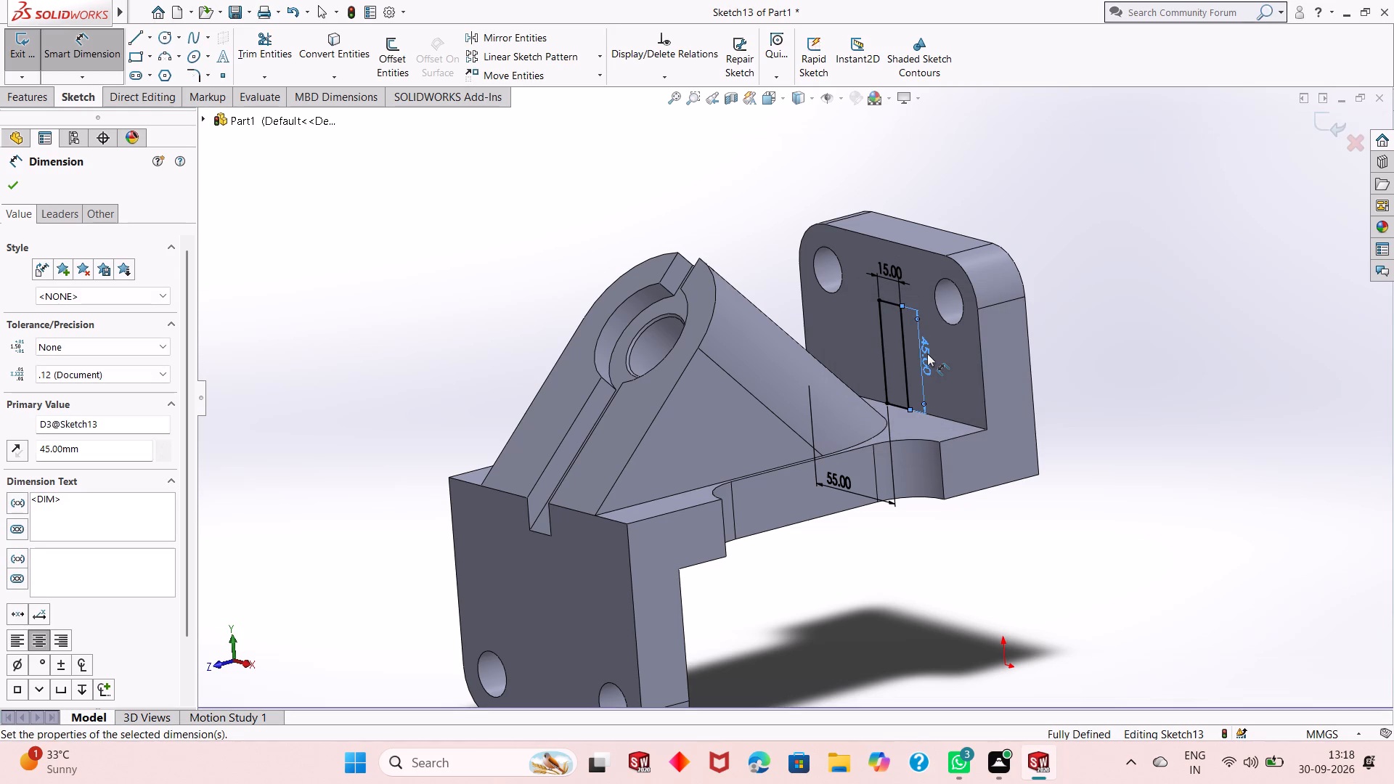
pyautogui.doubleClick(927, 354)
pyautogui.press('Escape')
pyautogui.press('Escape')
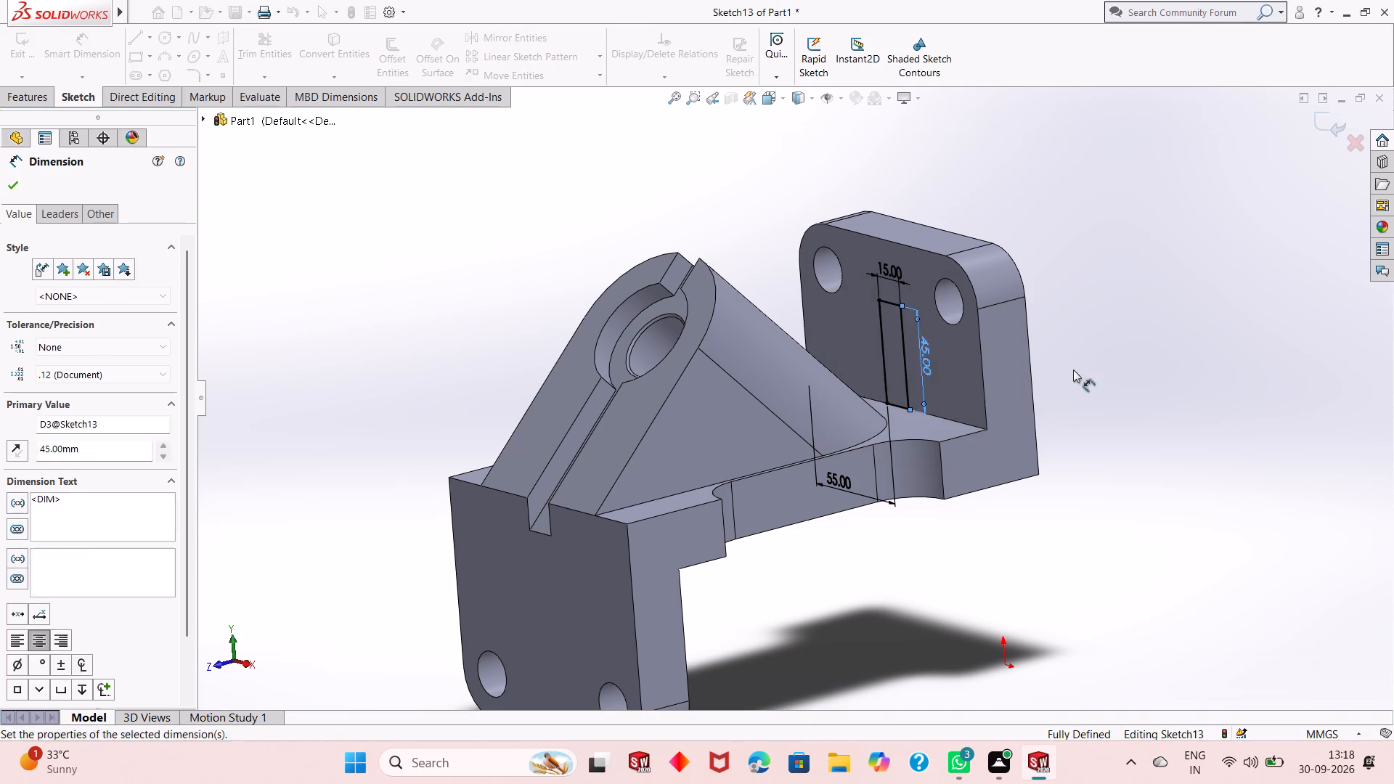
pyautogui.press('Escape')
pyautogui.moveTo(1073, 375); pyautogui.dragTo(1064, 390, button='middle')
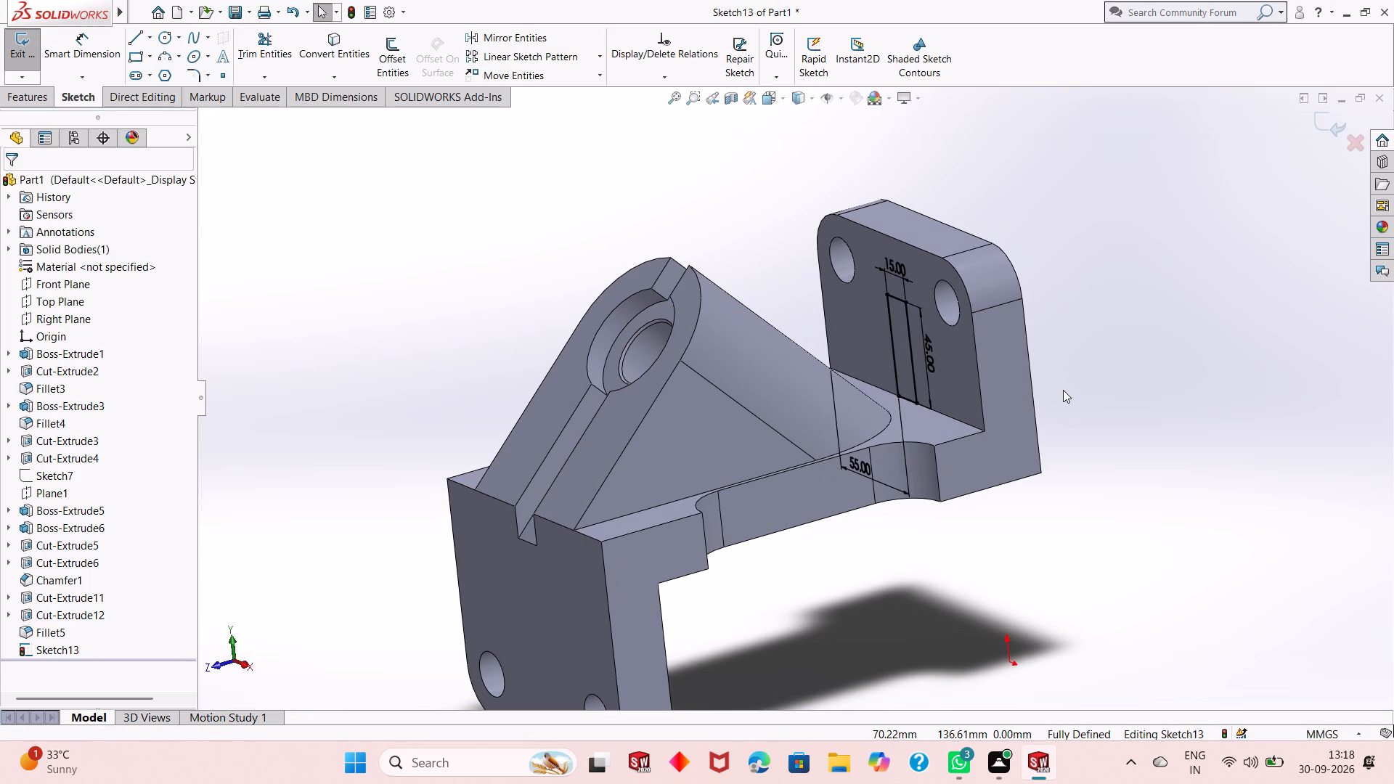
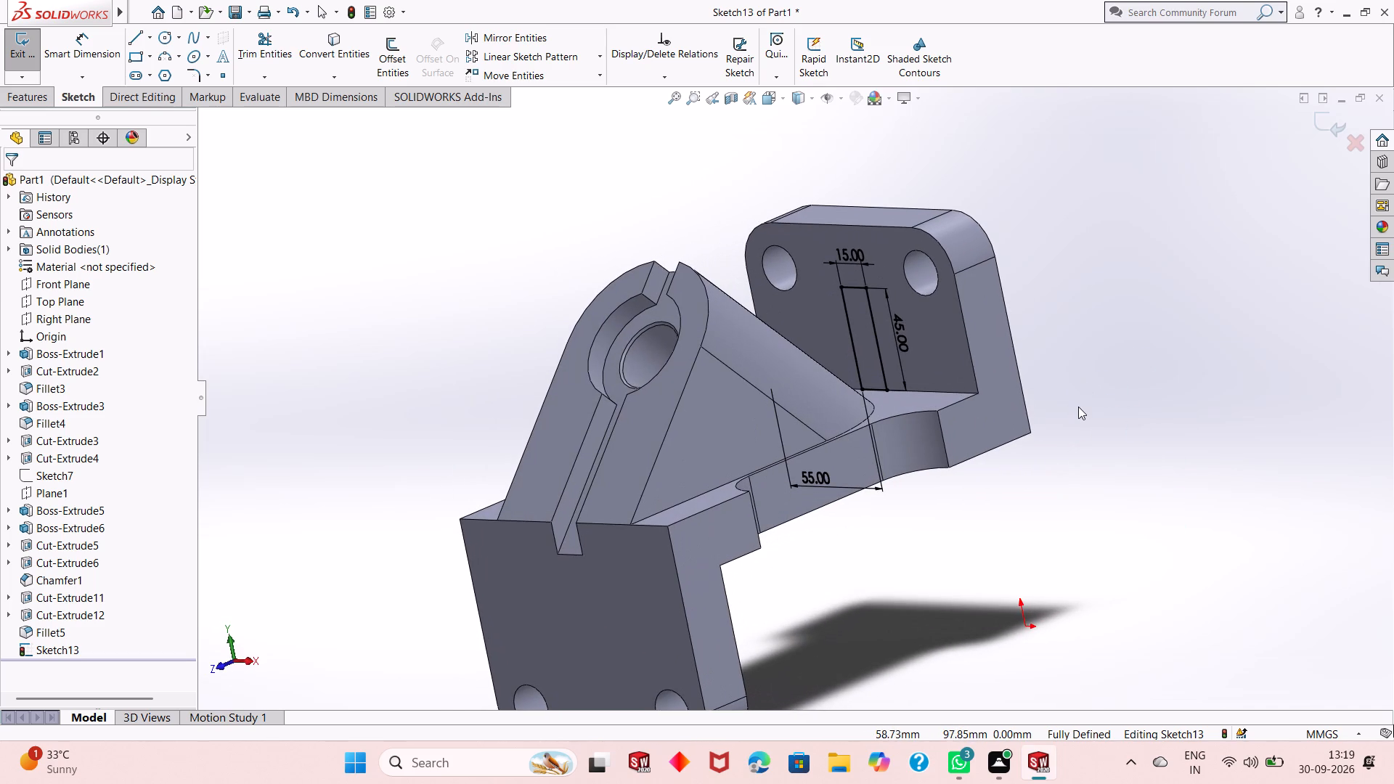
# Extrude the rectangle on the upright plate's inner face Up To Next, so it forms a rib reaching the inclined cylinder.
pyautogui.scroll(-1, 824, 328)
pyautogui.scroll(1, 830, 336)
pyautogui.moveTo(1122, 332); pyautogui.dragTo(1106, 350, button='middle')
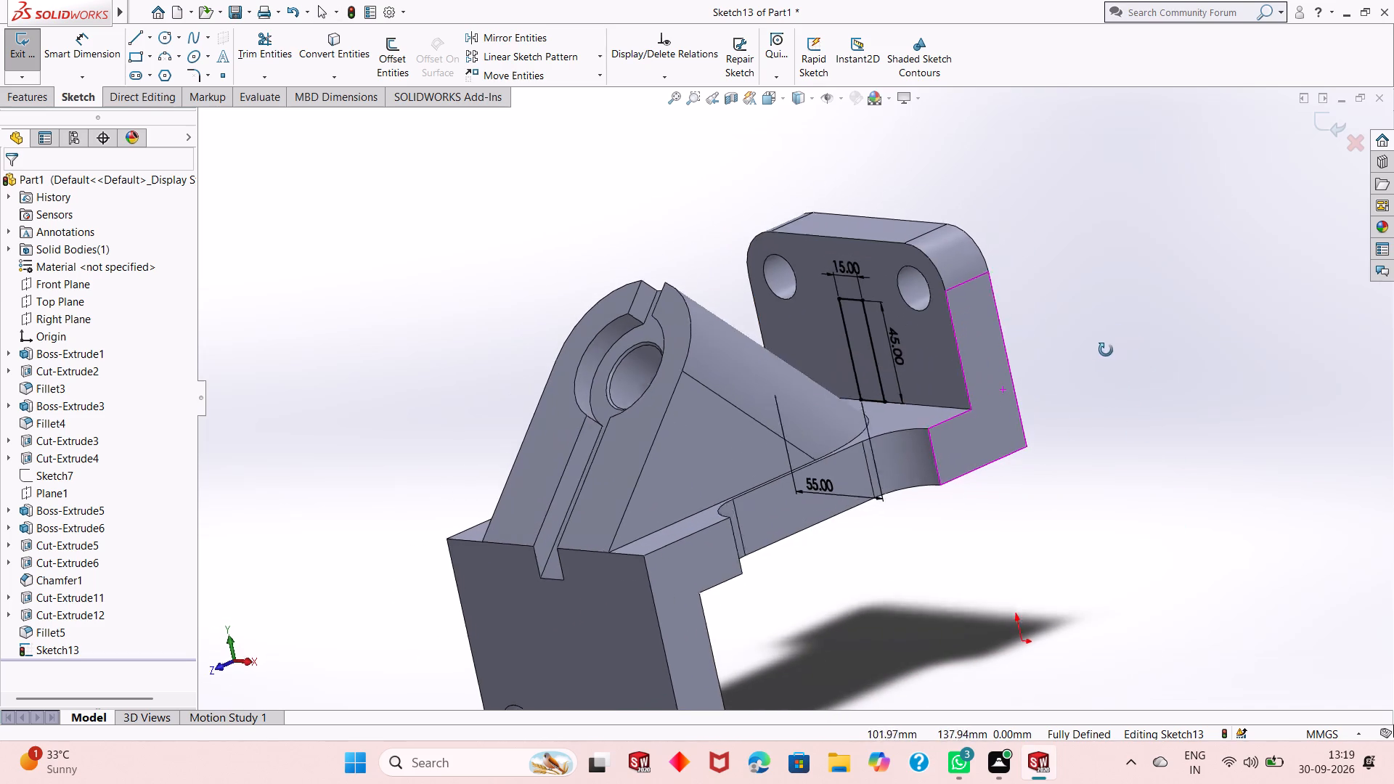
pyautogui.moveTo(1106, 350); pyautogui.dragTo(1096, 356, button='middle')
pyautogui.scroll(-2, 854, 330)
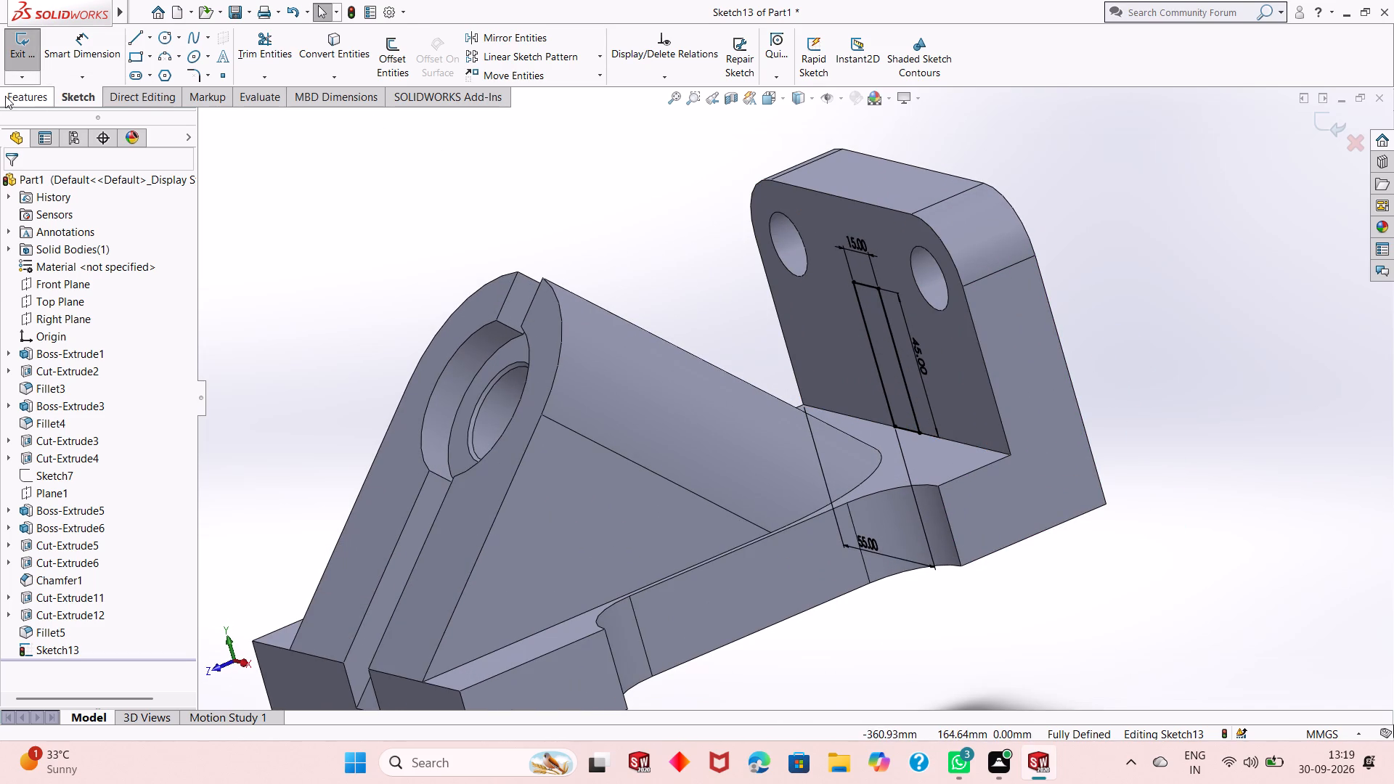
pyautogui.click(8, 96)
pyautogui.click(46, 70)
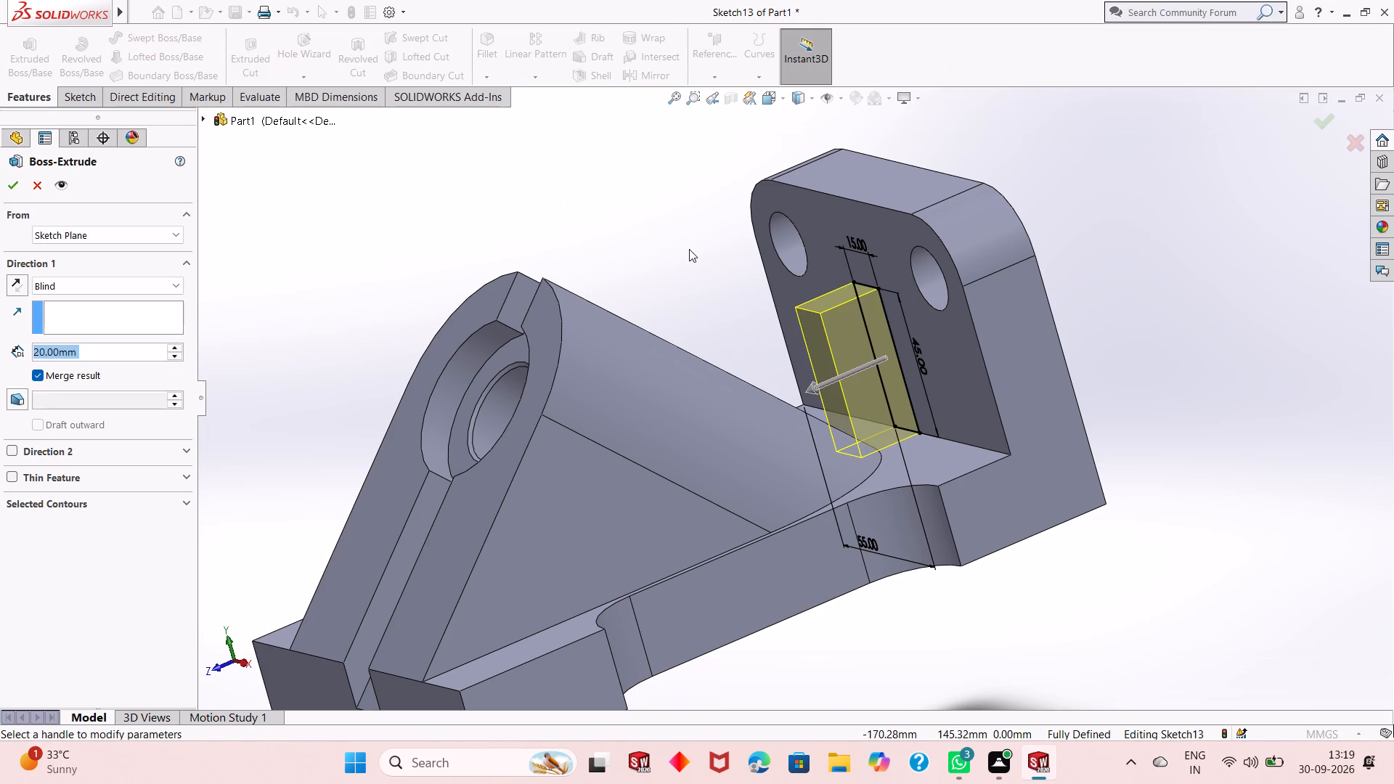
pyautogui.click(136, 287)
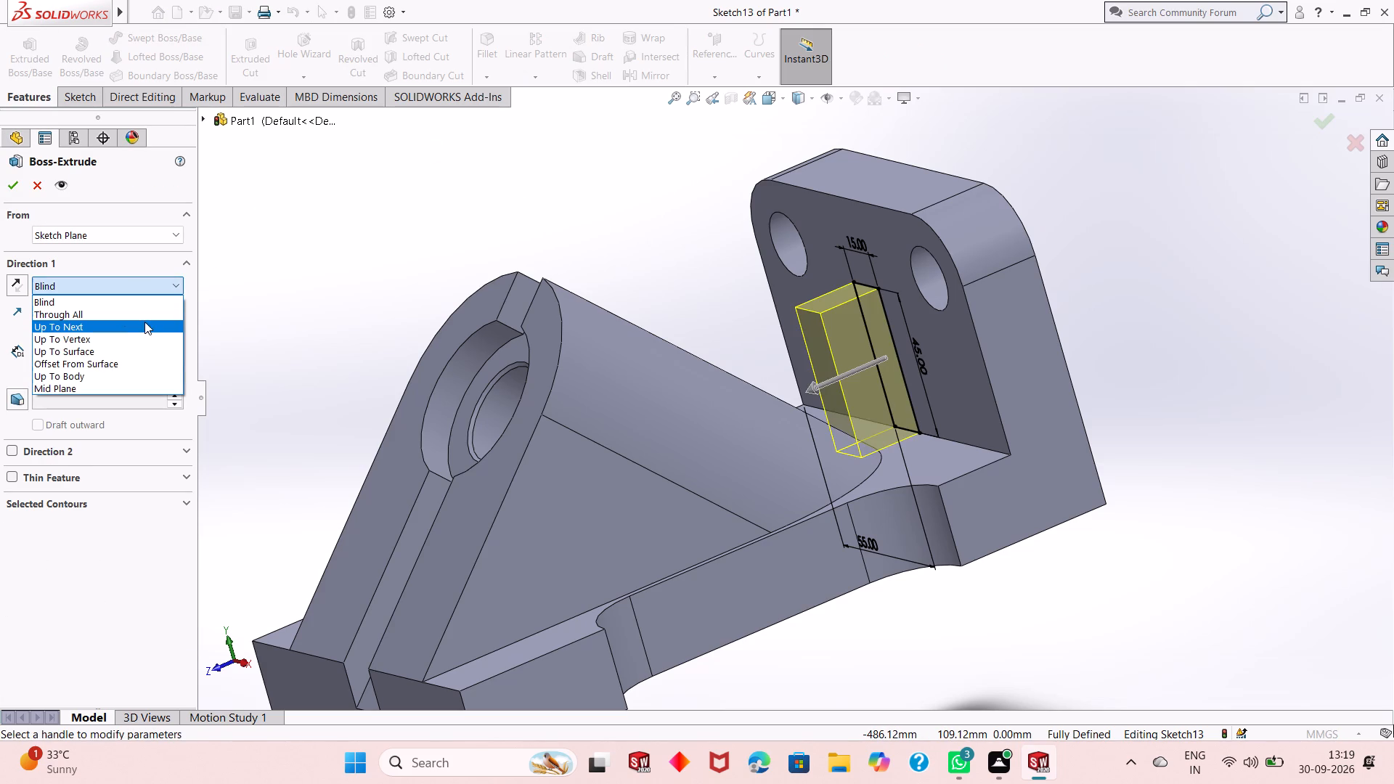
pyautogui.click(144, 323)
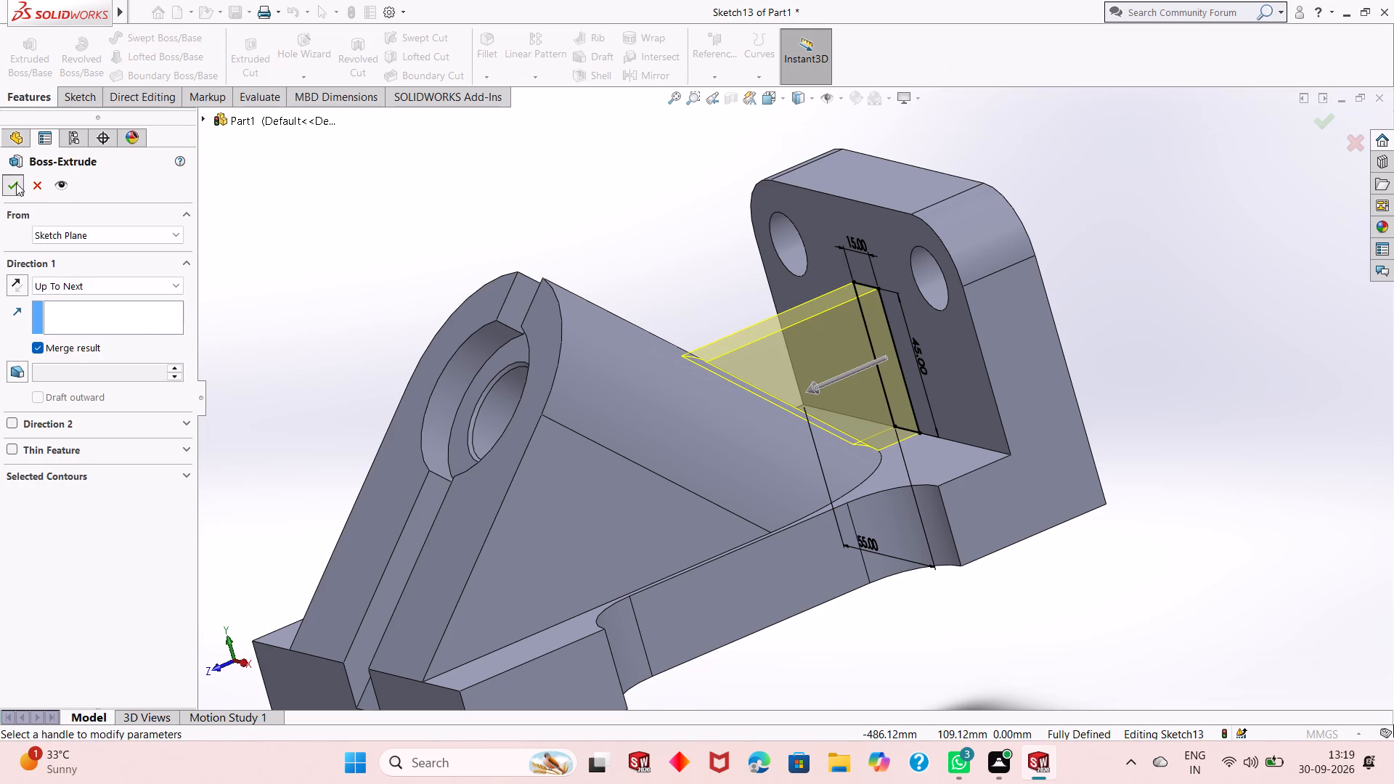
pyautogui.click(16, 183)
pyautogui.click(606, 215)
# Examine the bracket and the new rib between the upright plate and the inclined cylinder from all sides.
pyautogui.scroll(2, 712, 310)
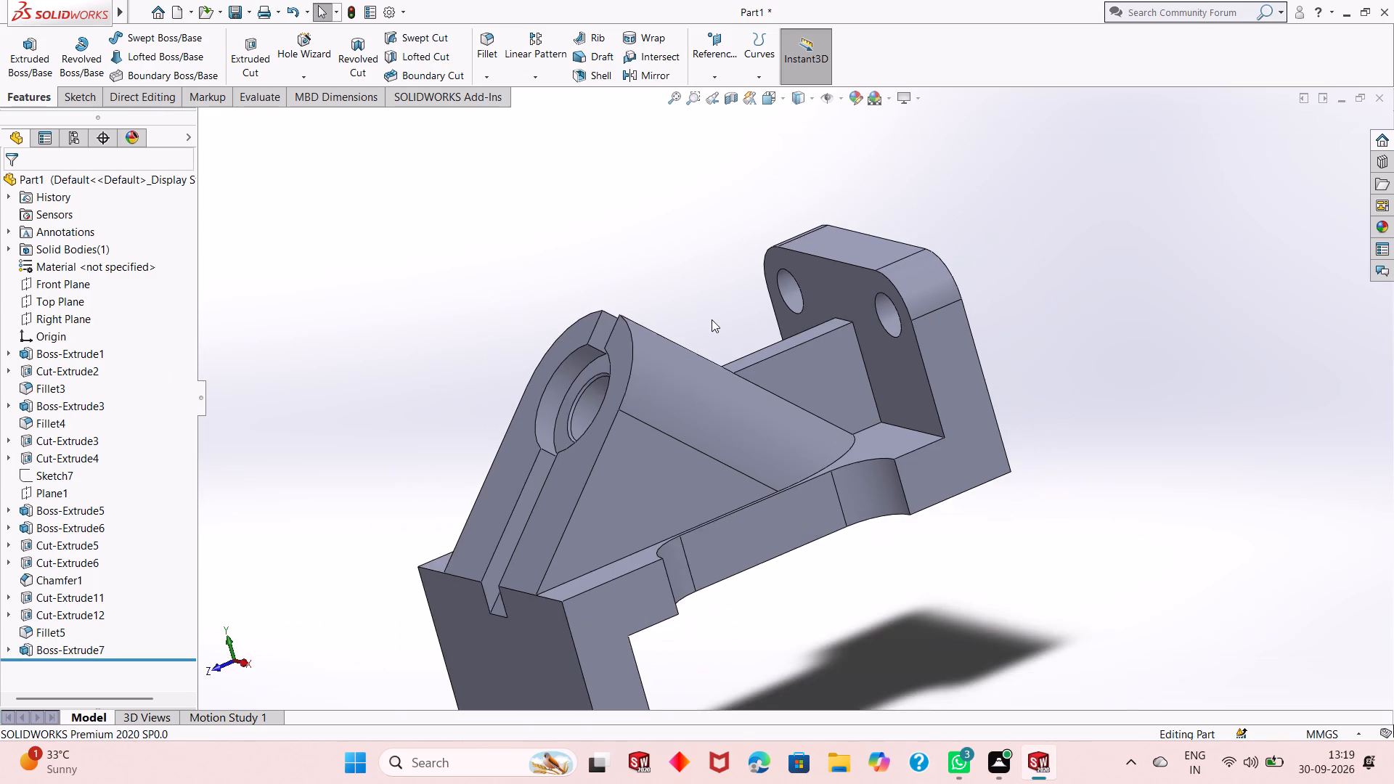
pyautogui.scroll(2, 763, 435)
pyautogui.scroll(-2, 713, 502)
pyautogui.scroll(2, 740, 507)
pyautogui.moveTo(857, 518); pyautogui.dragTo(880, 462, button='middle')
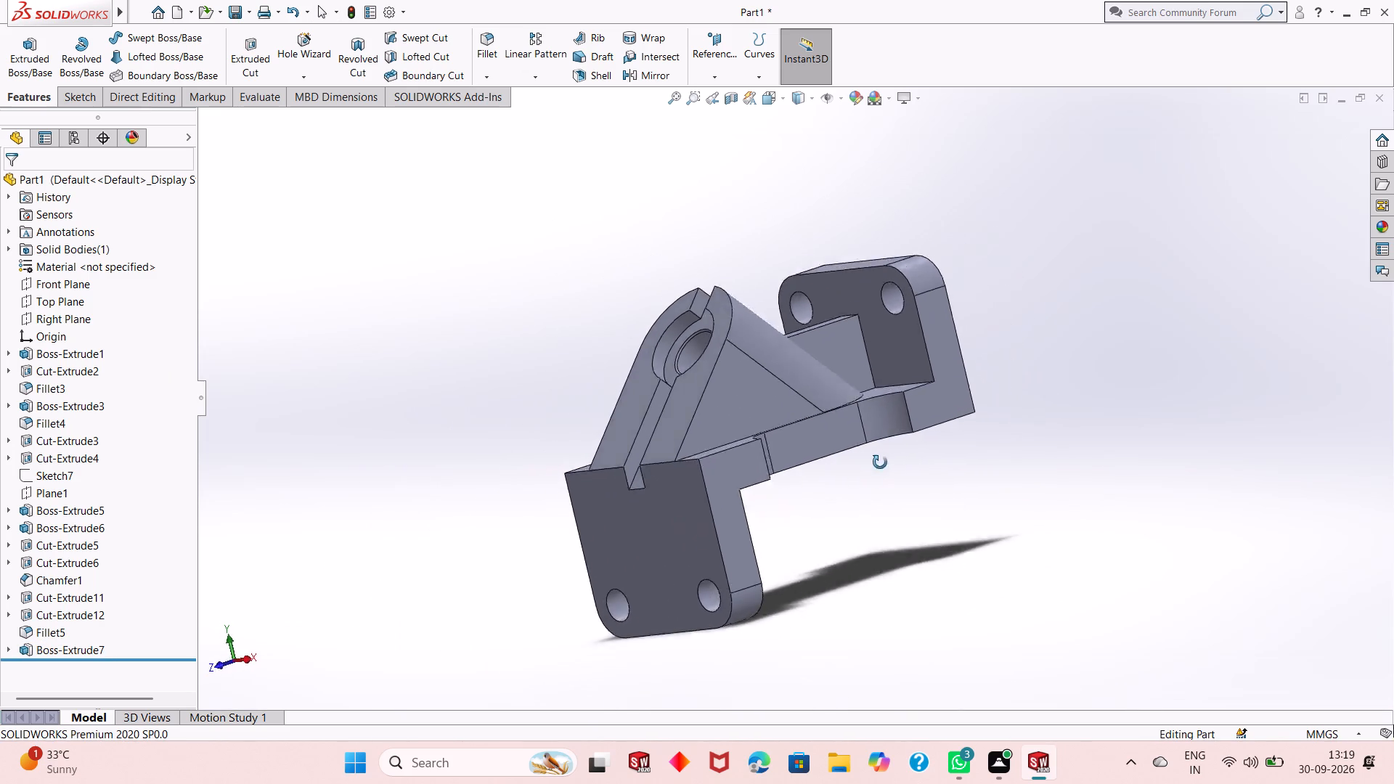
pyautogui.moveTo(880, 462); pyautogui.dragTo(773, 351, button='middle')
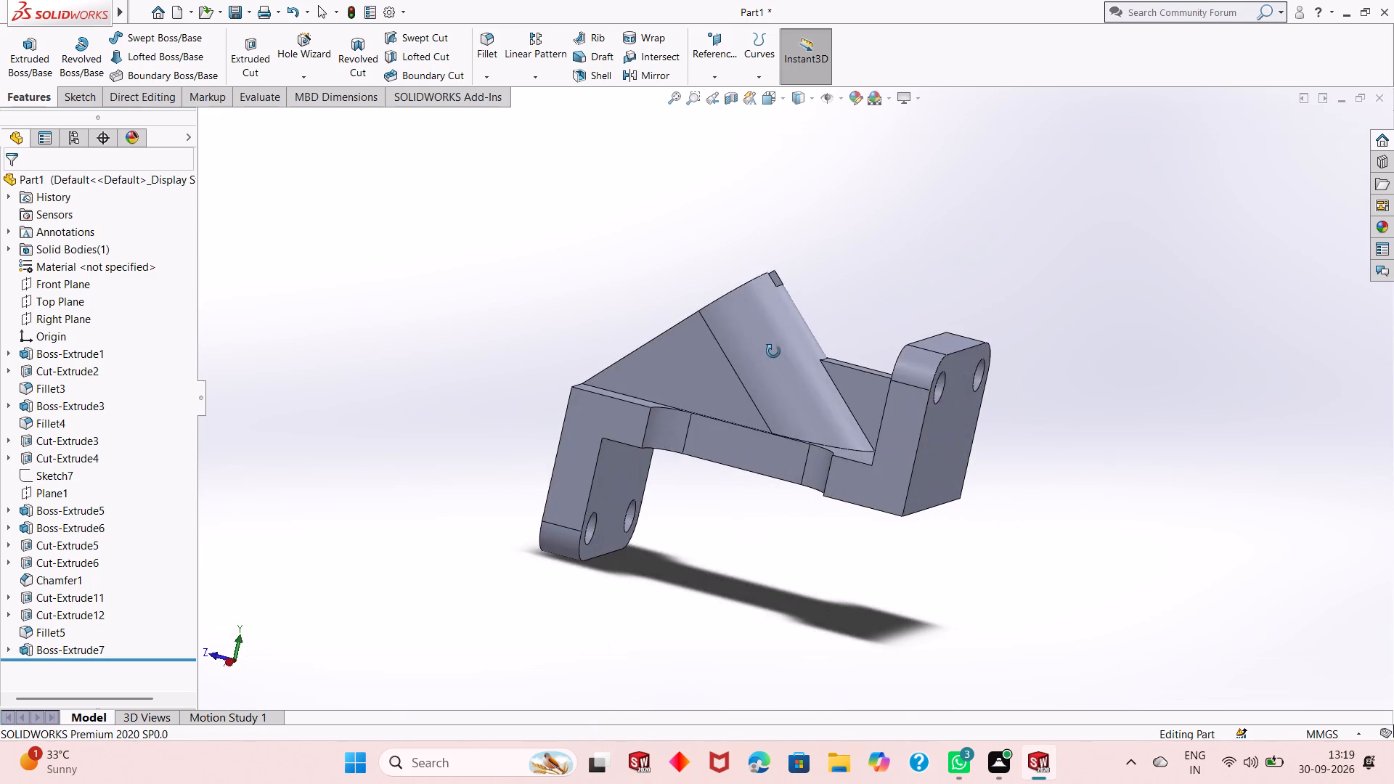
pyautogui.moveTo(773, 351); pyautogui.dragTo(789, 187, button='middle')
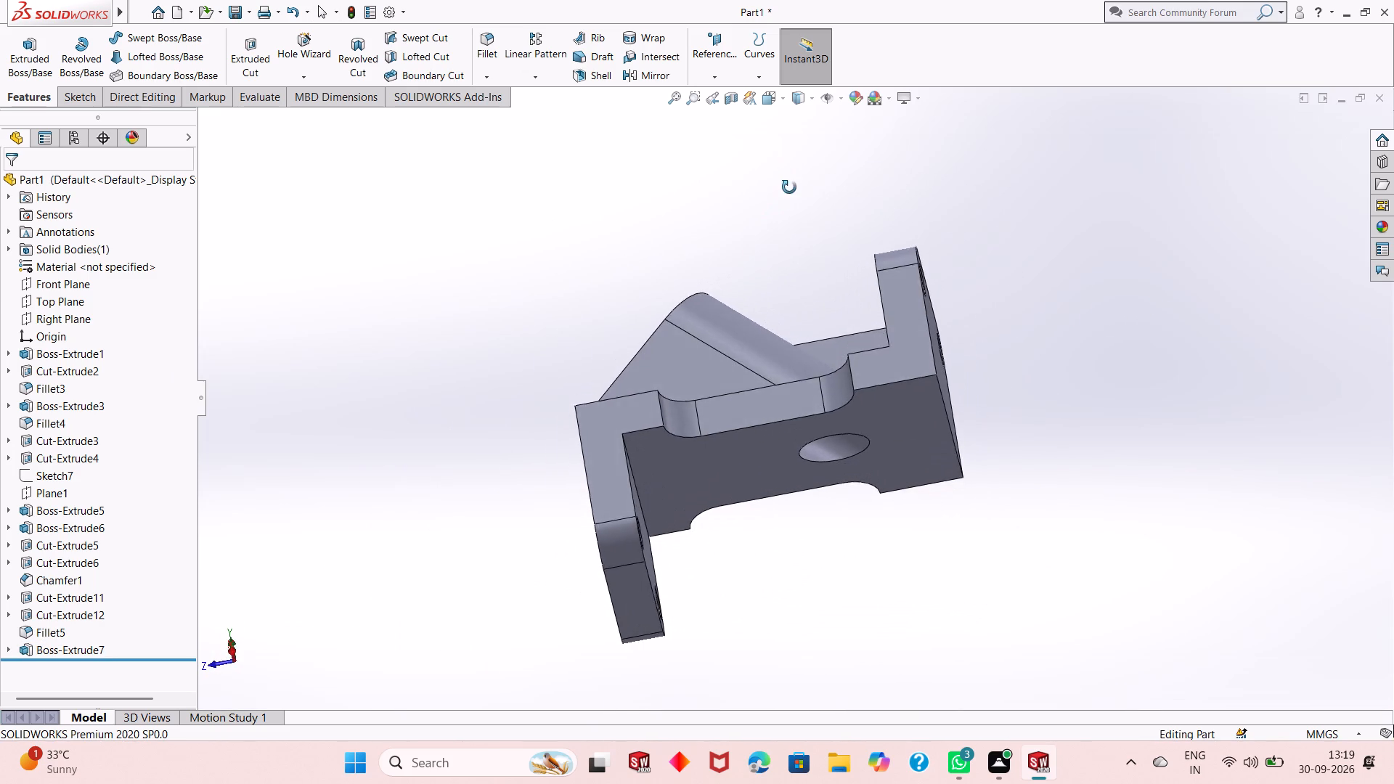
pyautogui.moveTo(789, 187); pyautogui.dragTo(807, 264, button='middle')
pyautogui.scroll(1, 805, 342)
pyautogui.moveTo(805, 343); pyautogui.dragTo(802, 233, button='middle')
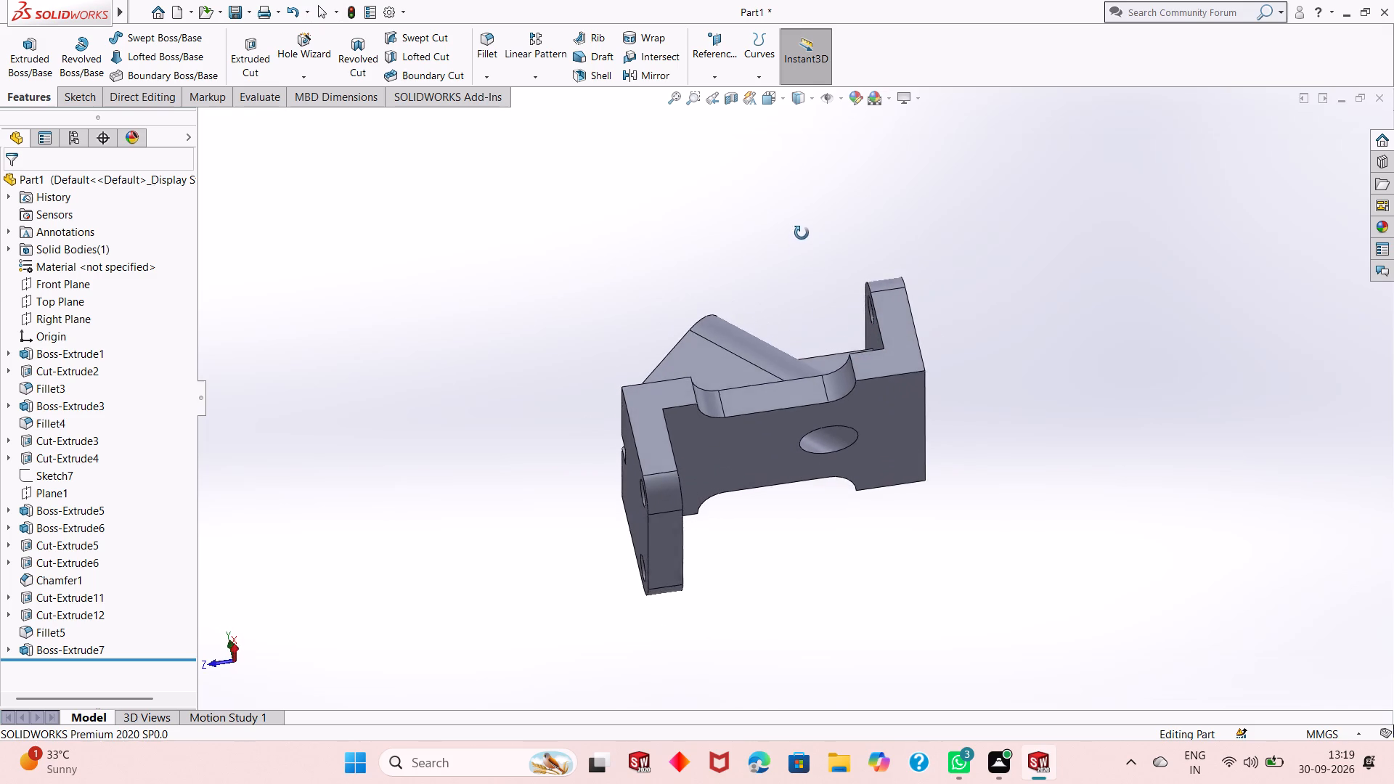
pyautogui.moveTo(802, 233); pyautogui.dragTo(1091, 343, button='middle')
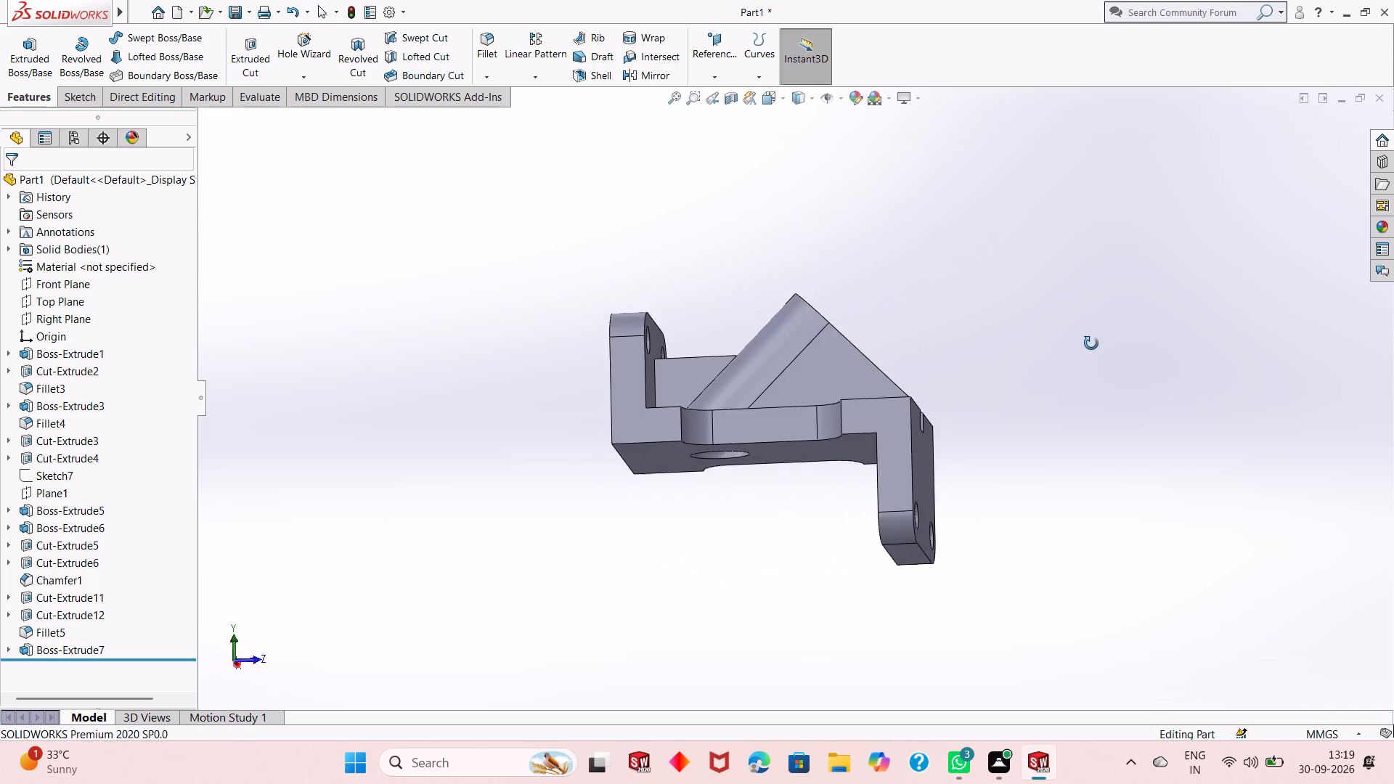
pyautogui.moveTo(1091, 343); pyautogui.dragTo(735, 432, button='middle')
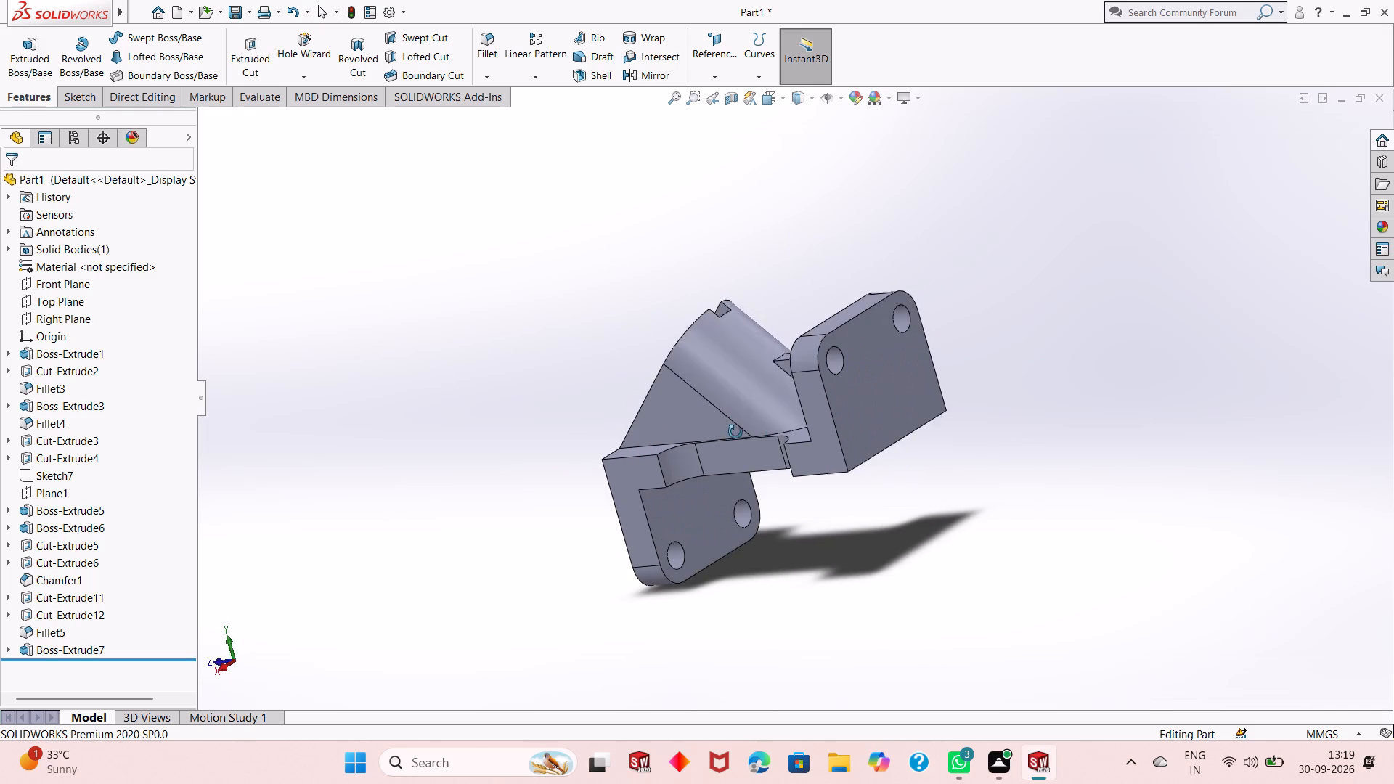
pyautogui.moveTo(735, 432); pyautogui.dragTo(889, 402, button='middle')
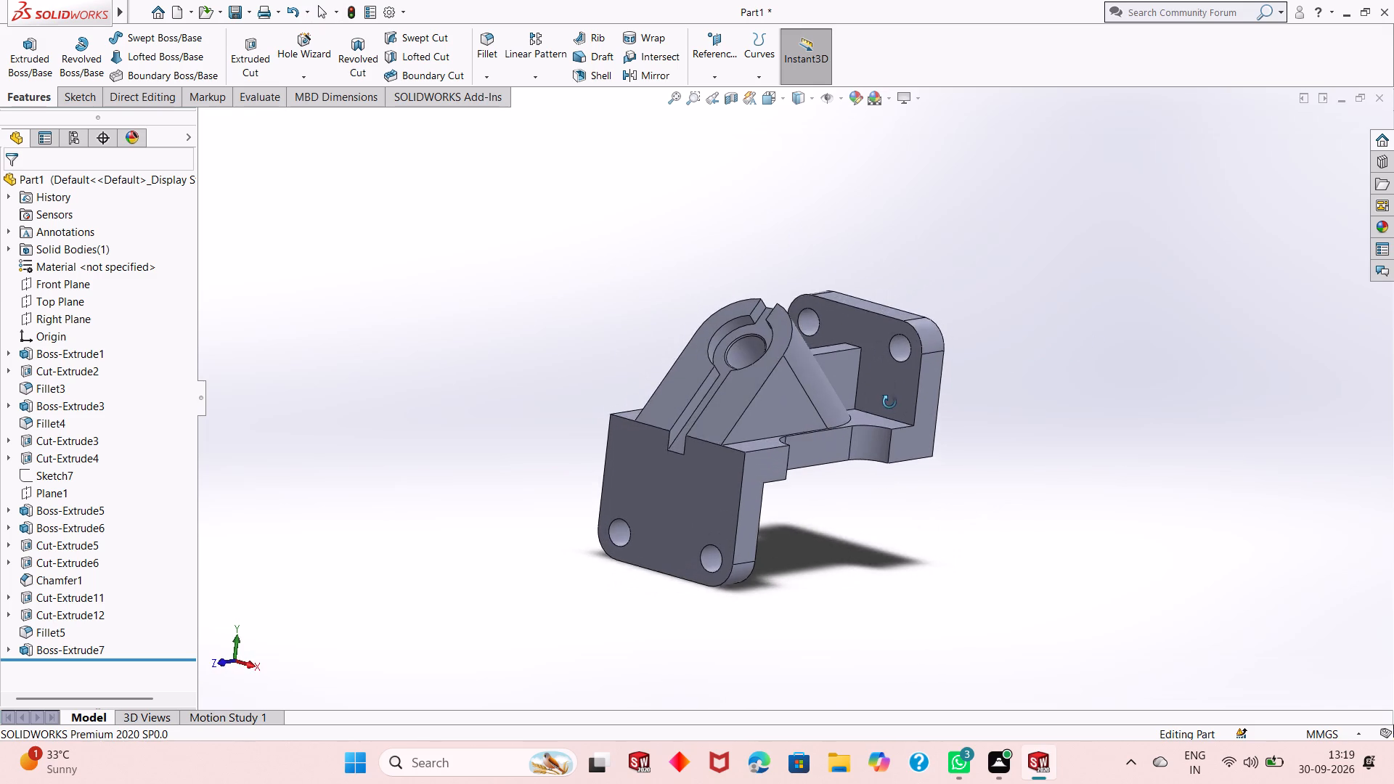
pyautogui.moveTo(889, 402); pyautogui.dragTo(838, 433, button='middle')
pyautogui.scroll(-1, 823, 393)
pyautogui.moveTo(823, 393); pyautogui.dragTo(857, 563, button='middle')
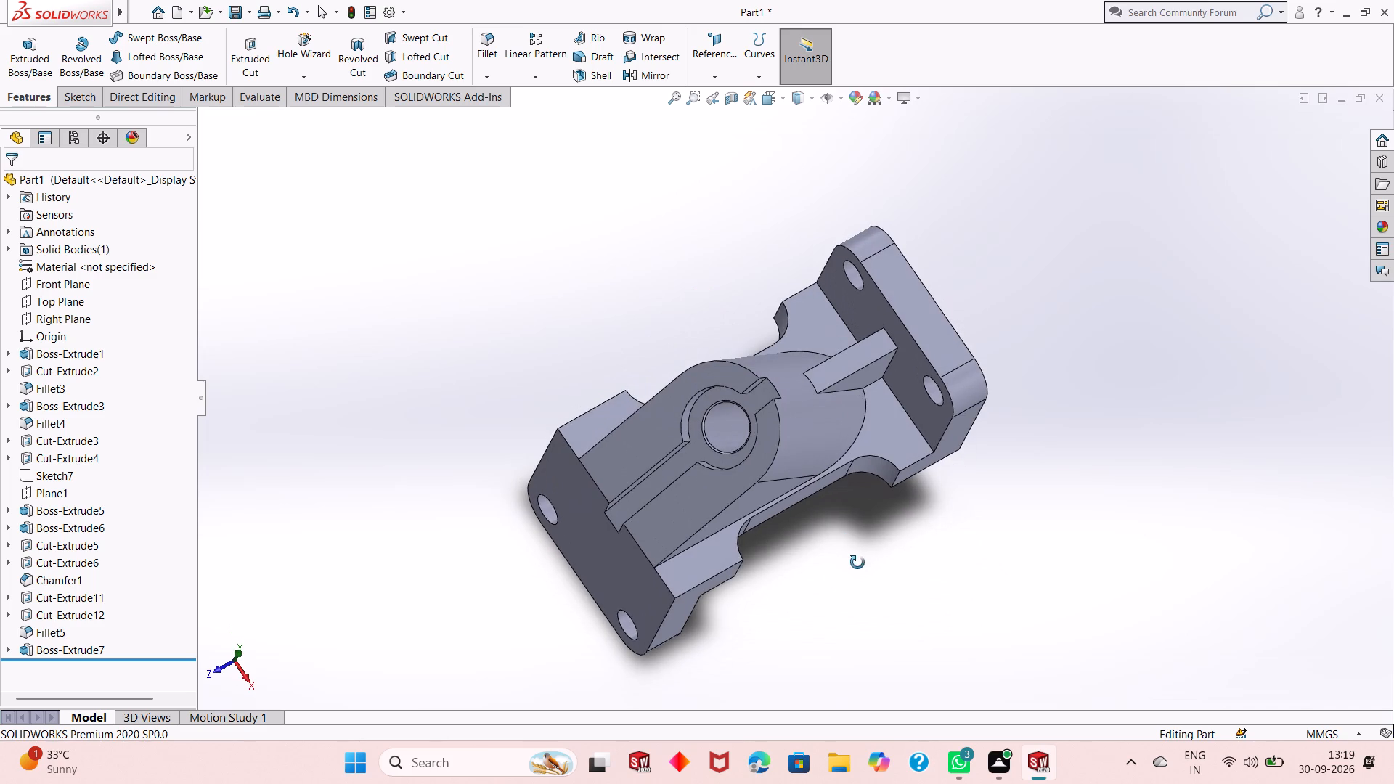
pyautogui.moveTo(857, 563); pyautogui.dragTo(830, 387, button='middle')
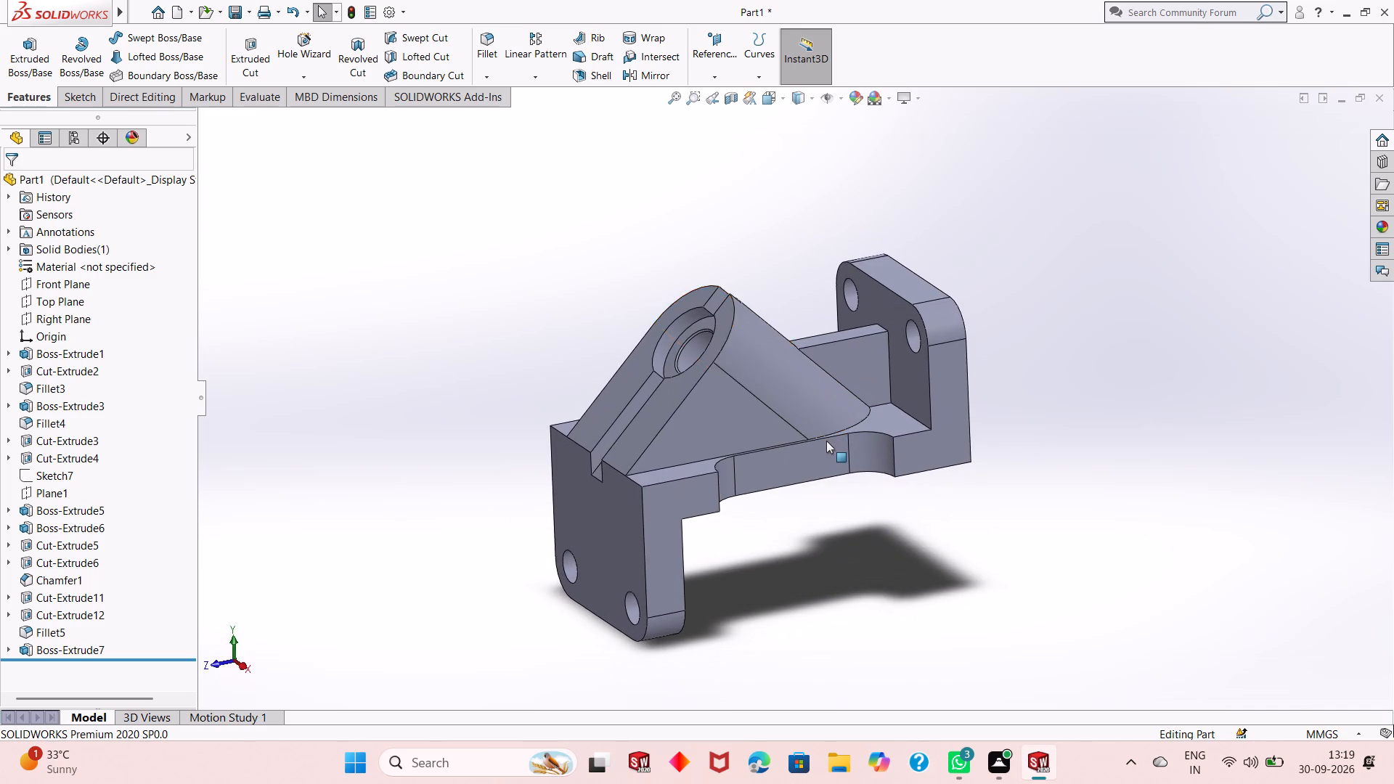
pyautogui.scroll(2, 826, 441)
pyautogui.scroll(-2, 743, 376)
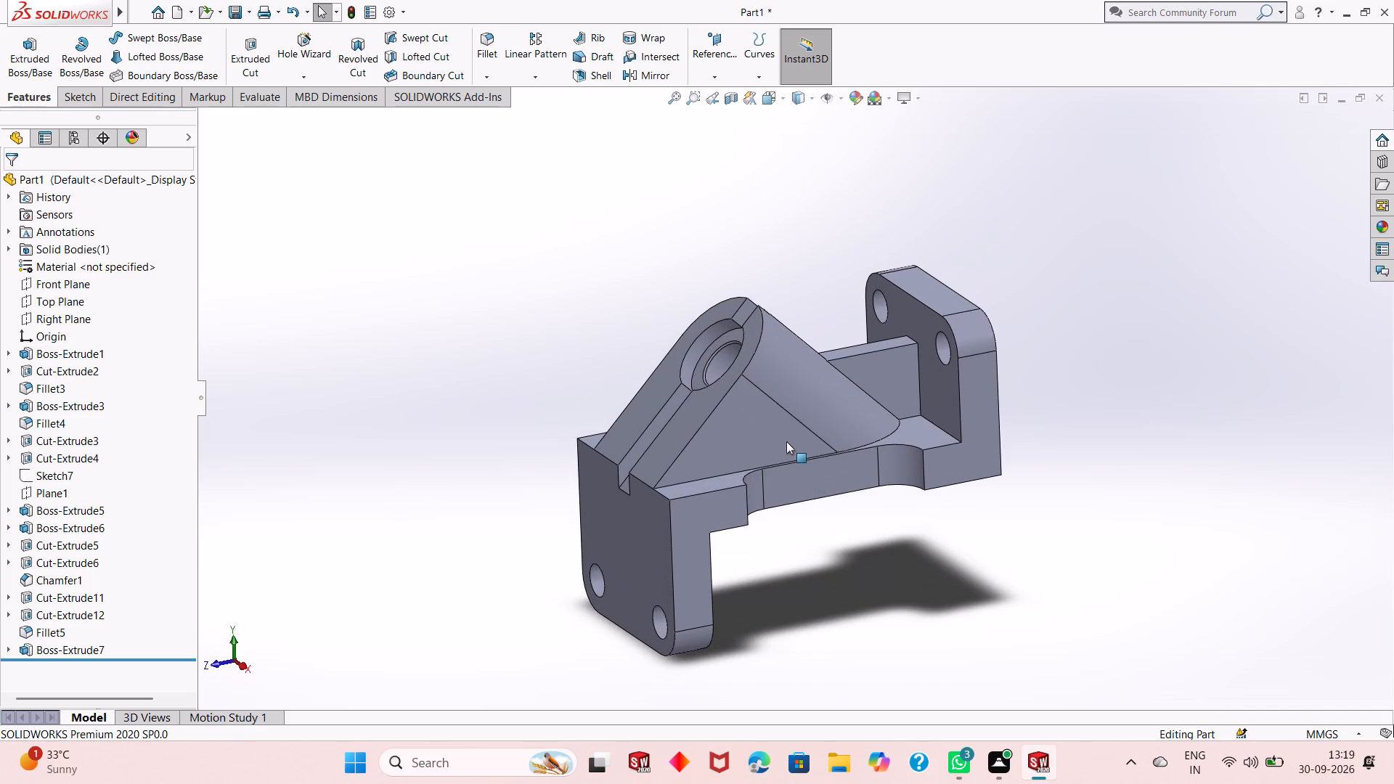
pyautogui.scroll(1, 791, 441)
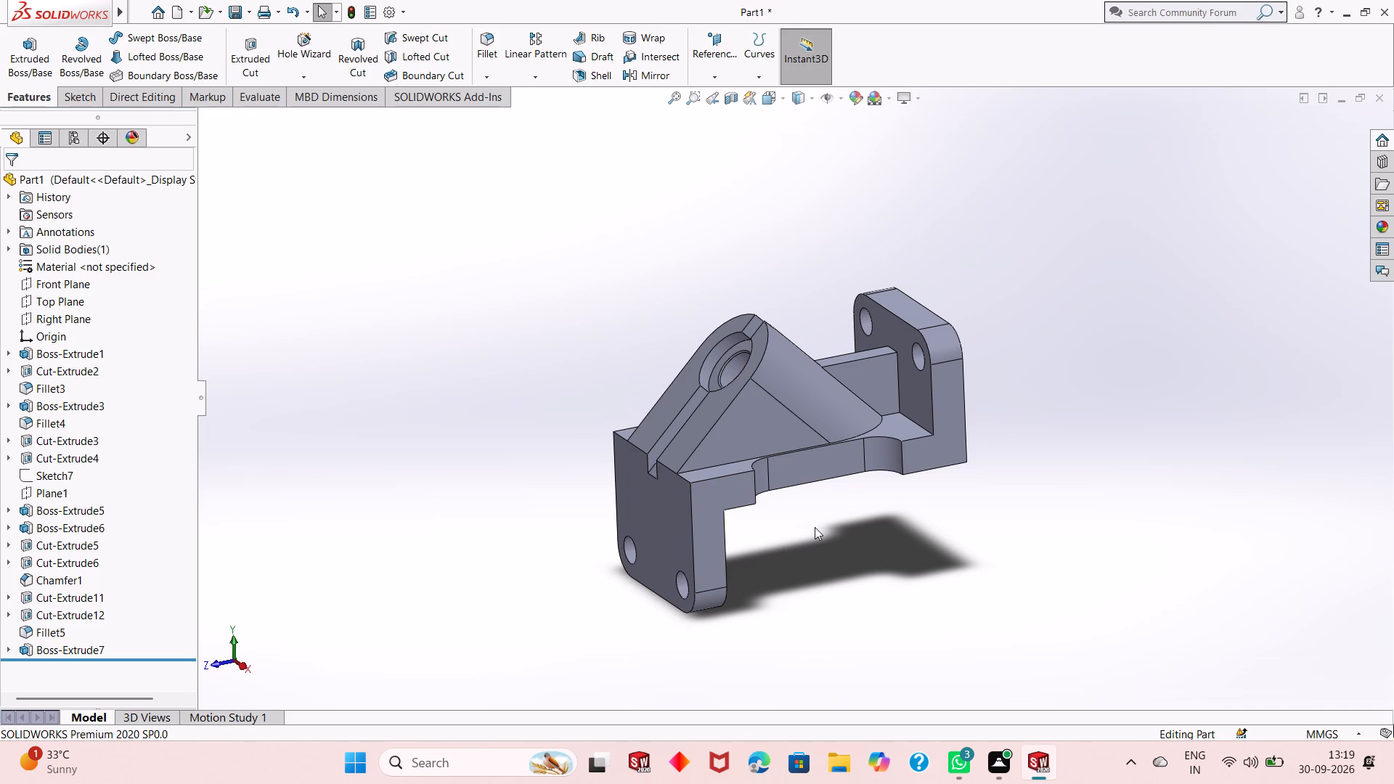
pyautogui.moveTo(815, 527); pyautogui.dragTo(816, 517, button='middle')
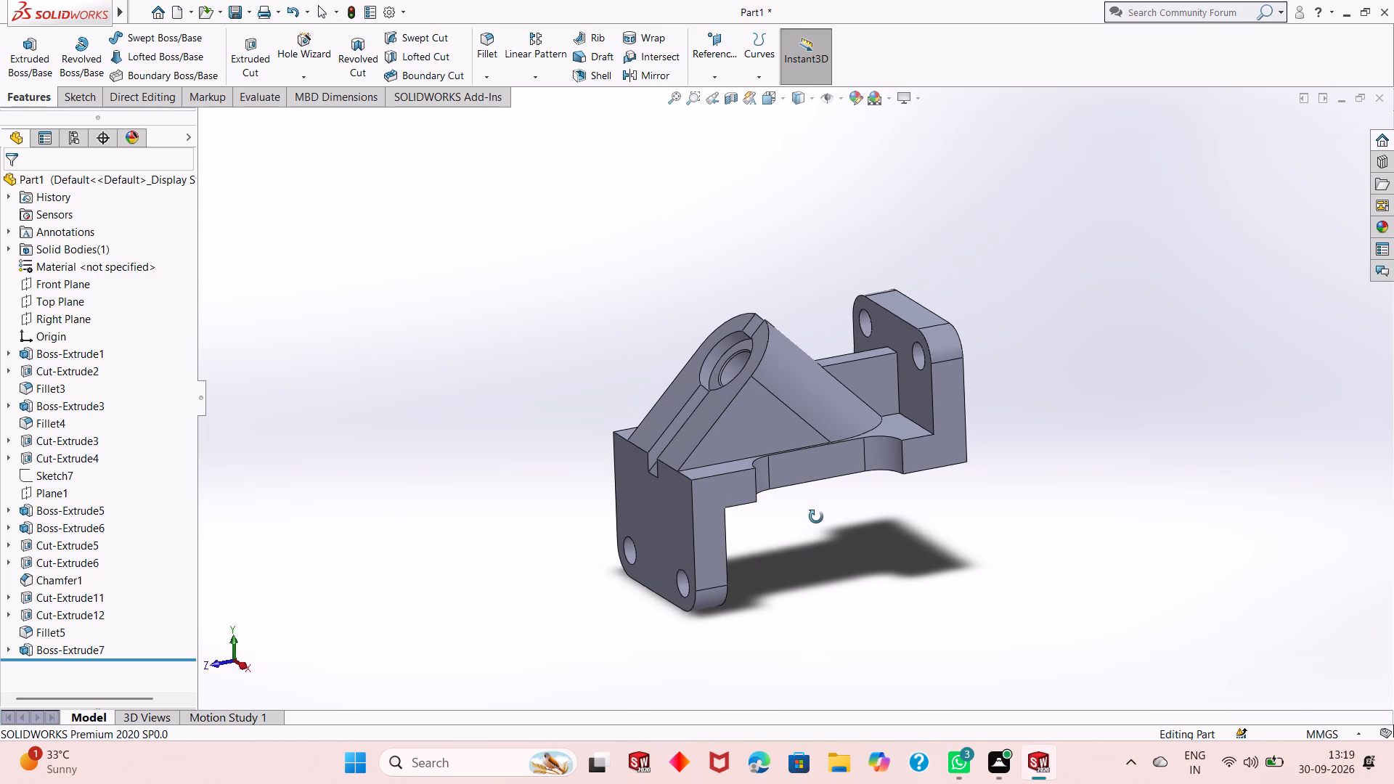
pyautogui.moveTo(816, 517); pyautogui.dragTo(830, 536, button='middle')
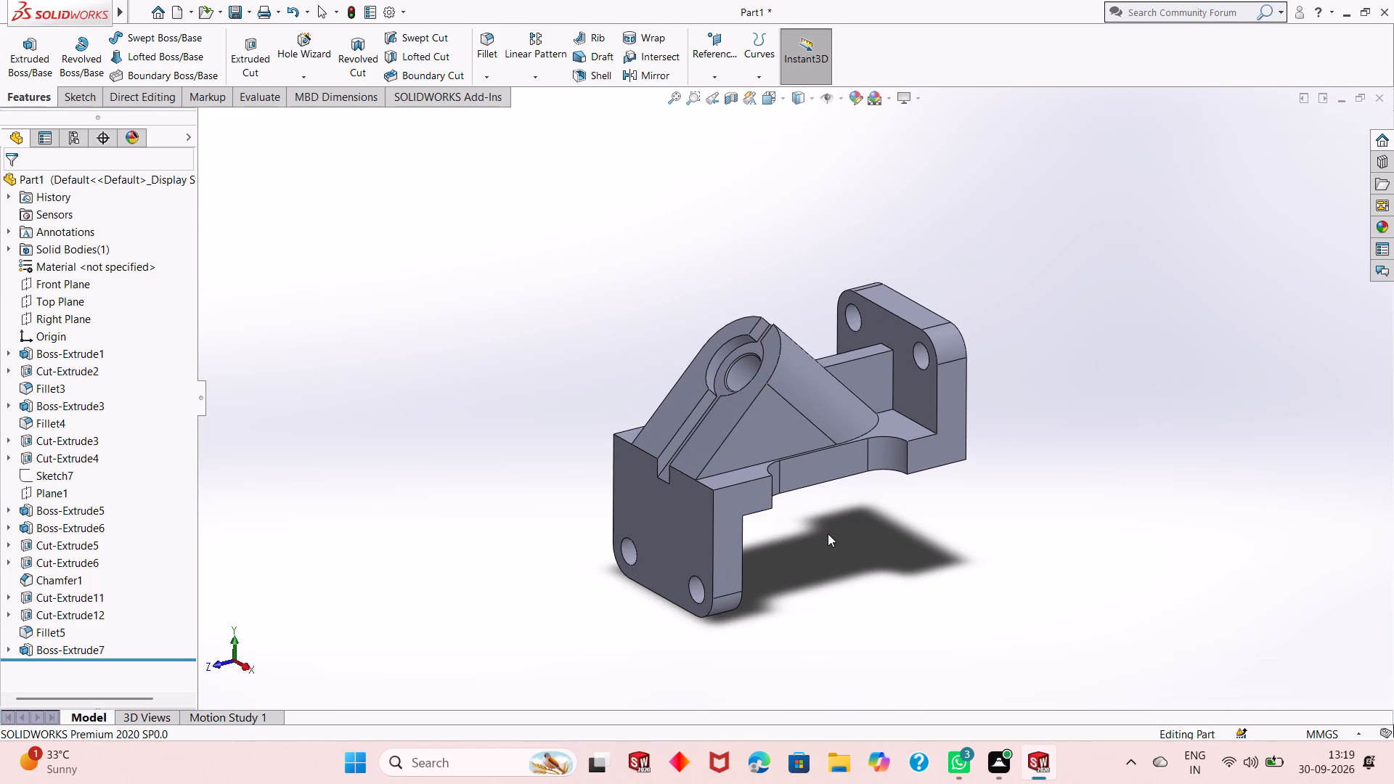
# Start a fillet with a radius of 2 mm.
pyautogui.click(484, 57)
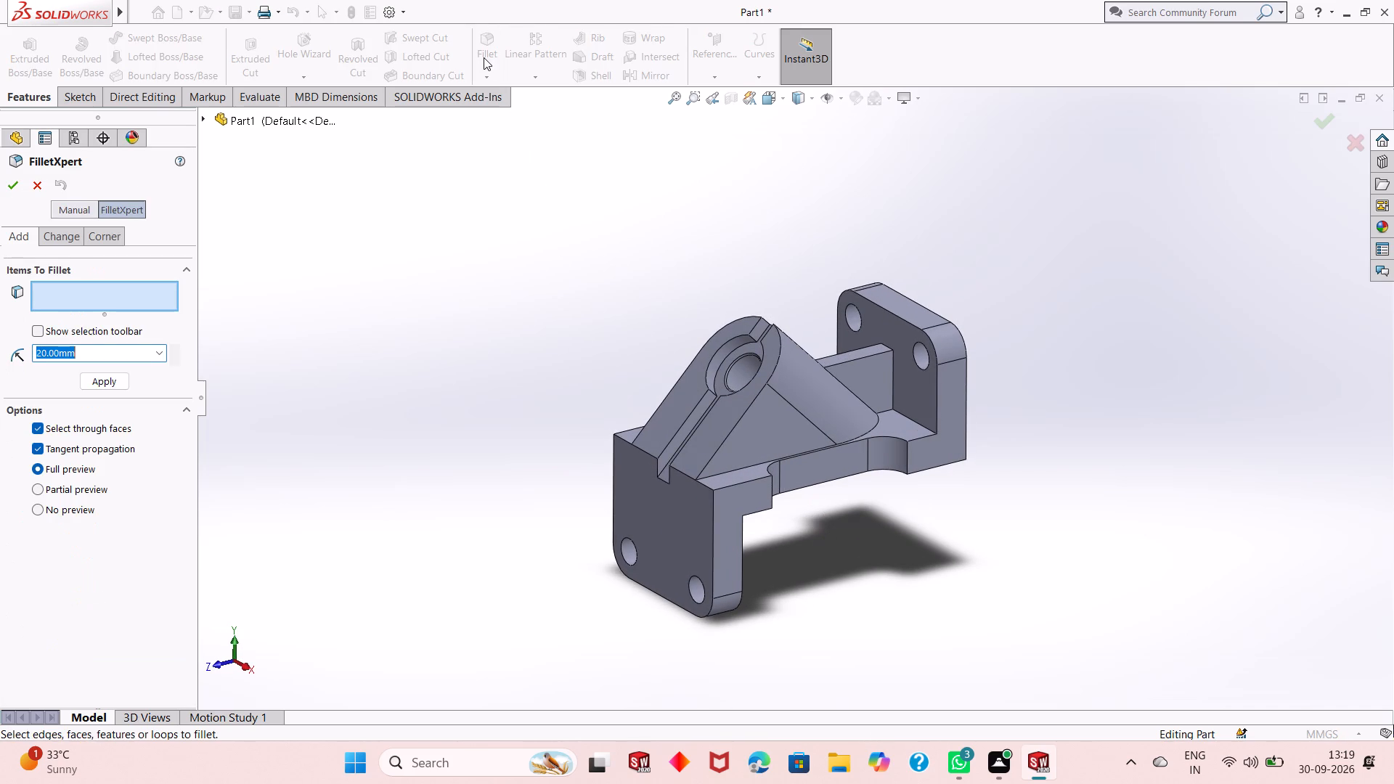
pyautogui.press('2')
pyautogui.press('Return')
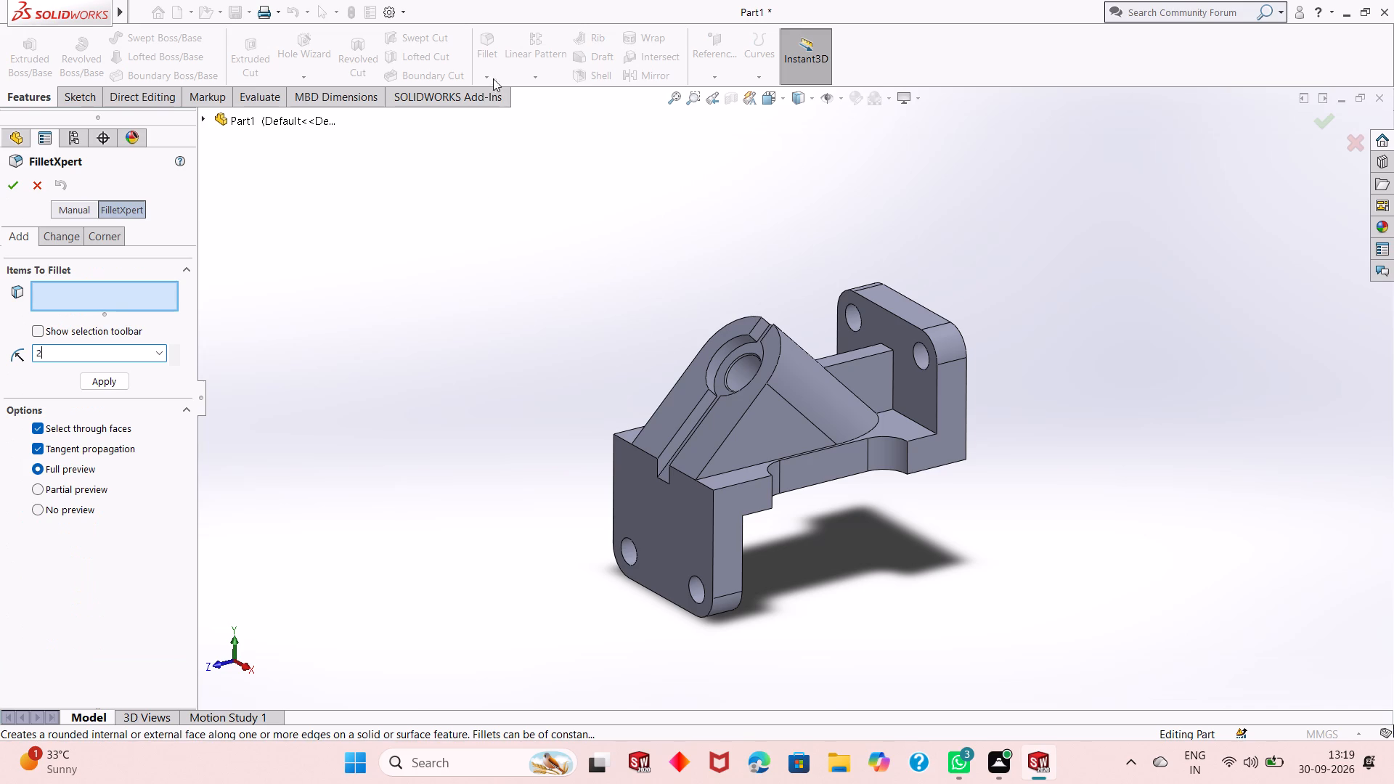
pyautogui.press('Return')
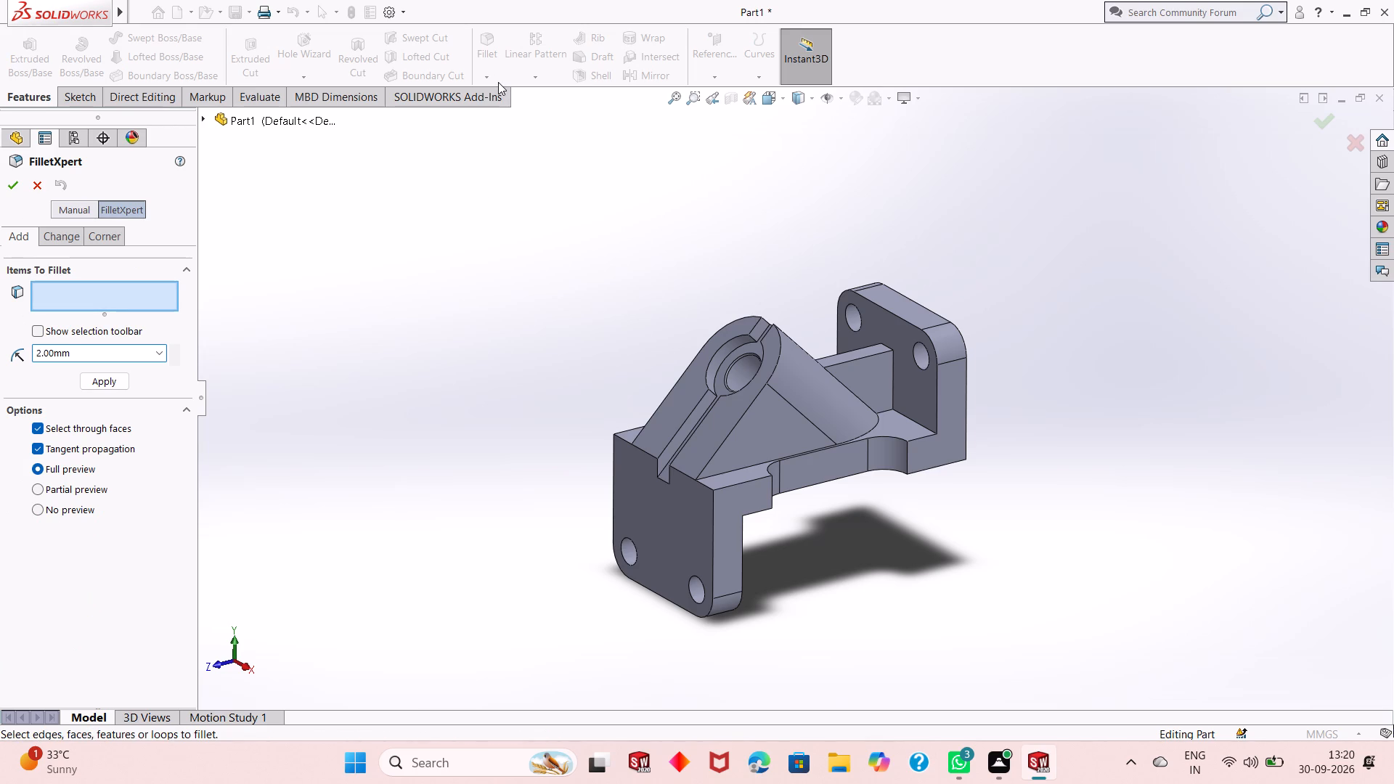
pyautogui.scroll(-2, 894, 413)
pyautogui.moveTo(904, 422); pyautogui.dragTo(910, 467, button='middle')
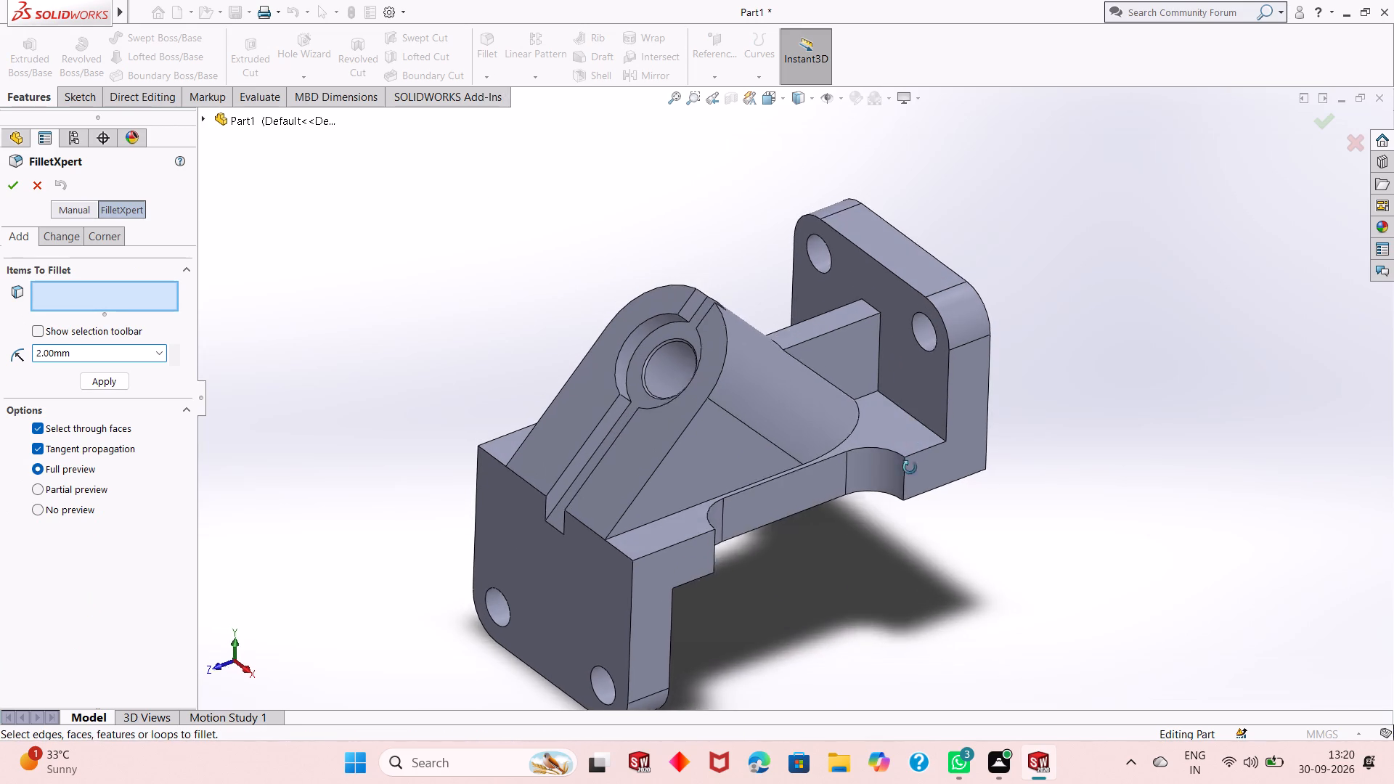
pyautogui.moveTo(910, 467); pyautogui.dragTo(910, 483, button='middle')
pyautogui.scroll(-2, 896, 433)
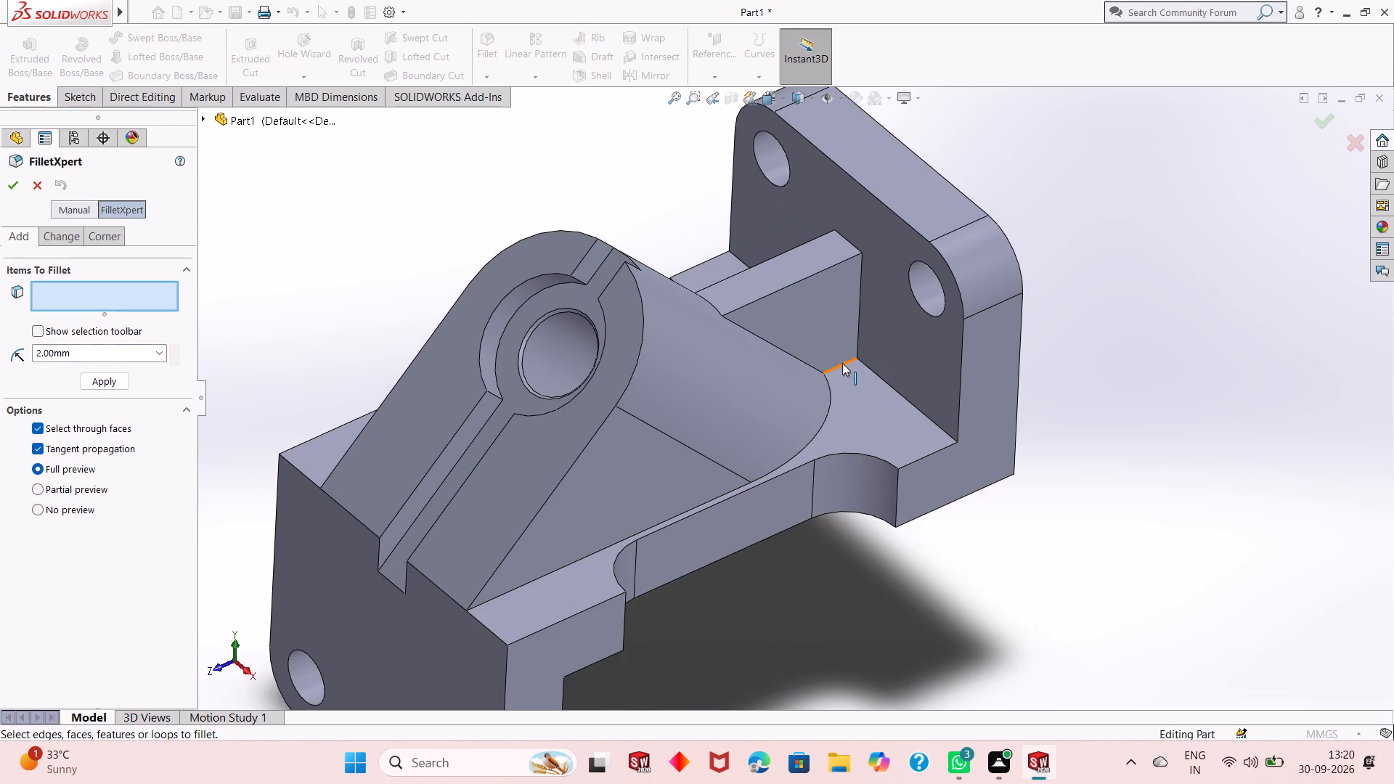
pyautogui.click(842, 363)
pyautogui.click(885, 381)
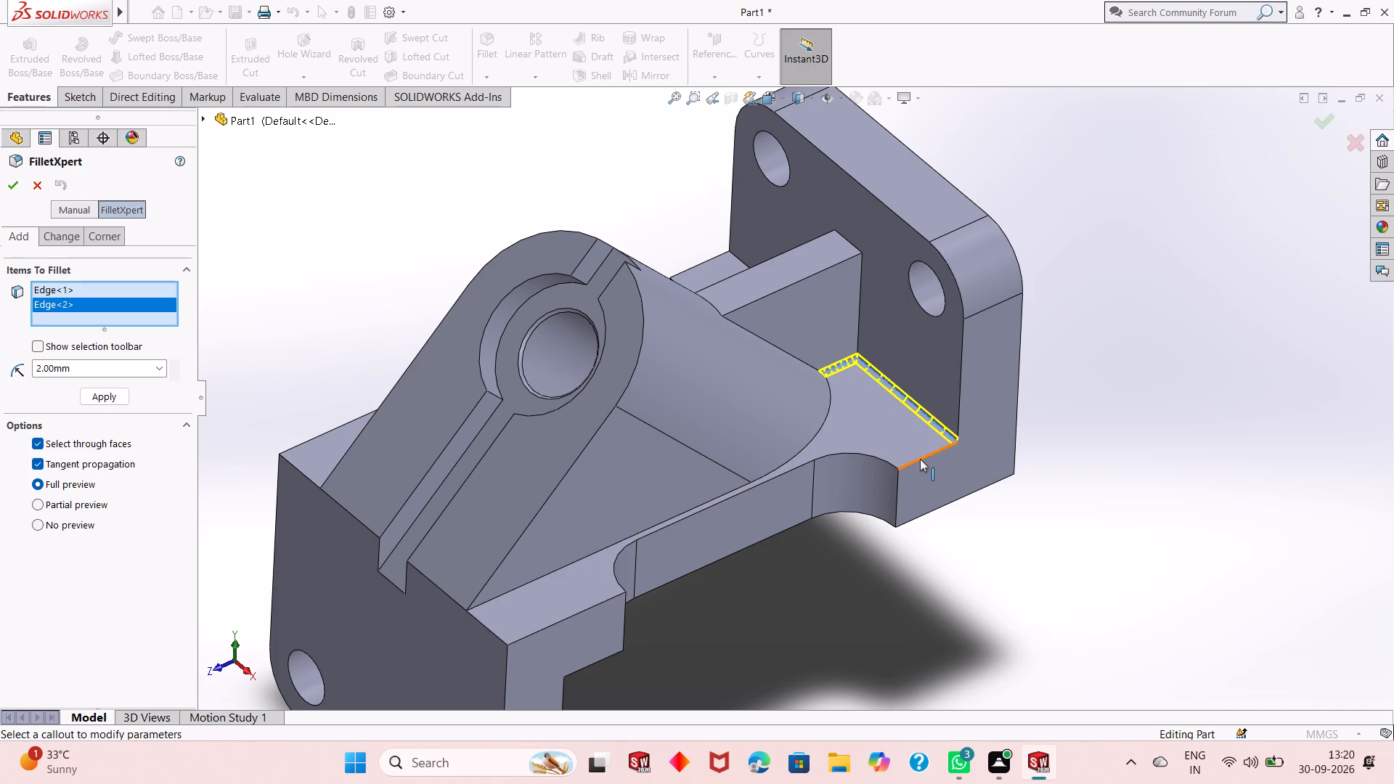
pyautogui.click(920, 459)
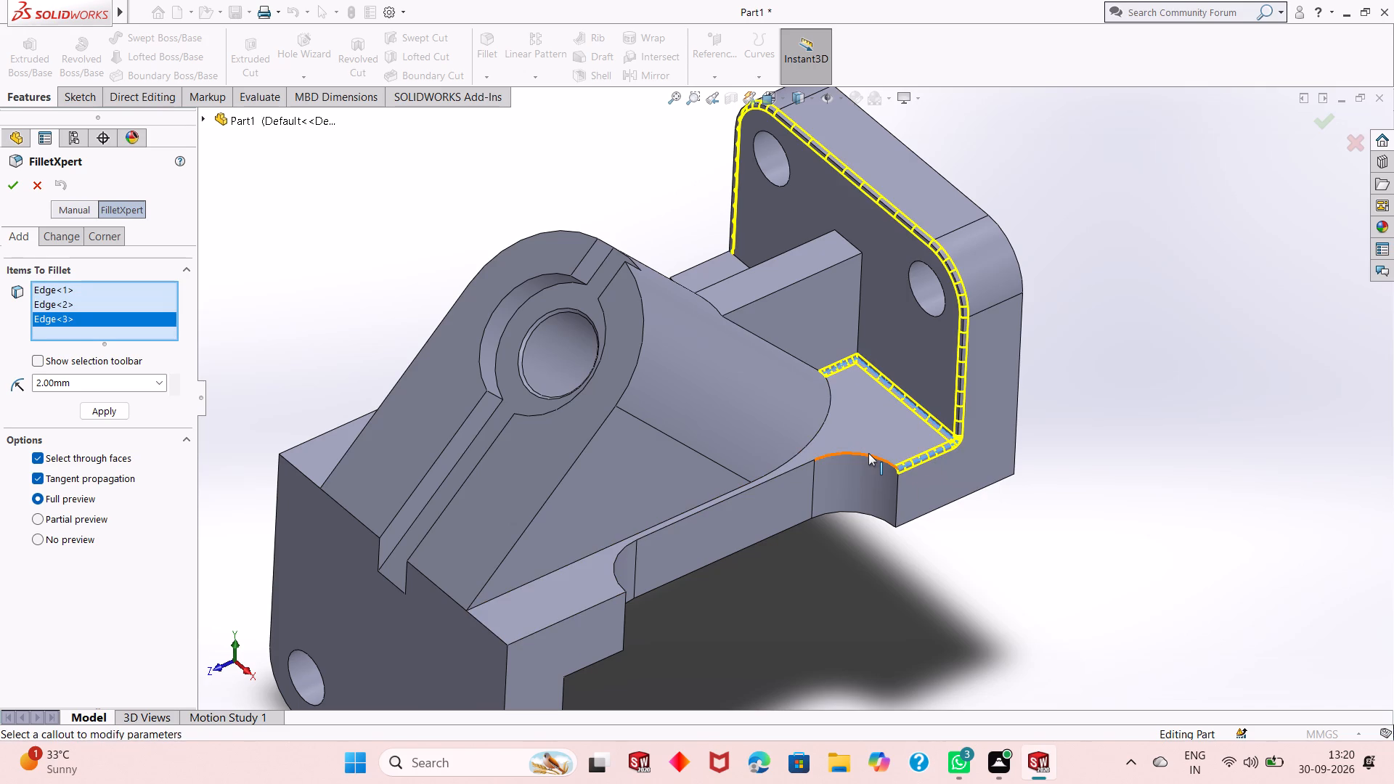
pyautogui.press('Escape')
# Select the base's side edge beside the upright plate and the rib-to-base edge for a 2 mm fillet, leaving out the plate-to-base edge.
pyautogui.click(488, 44)
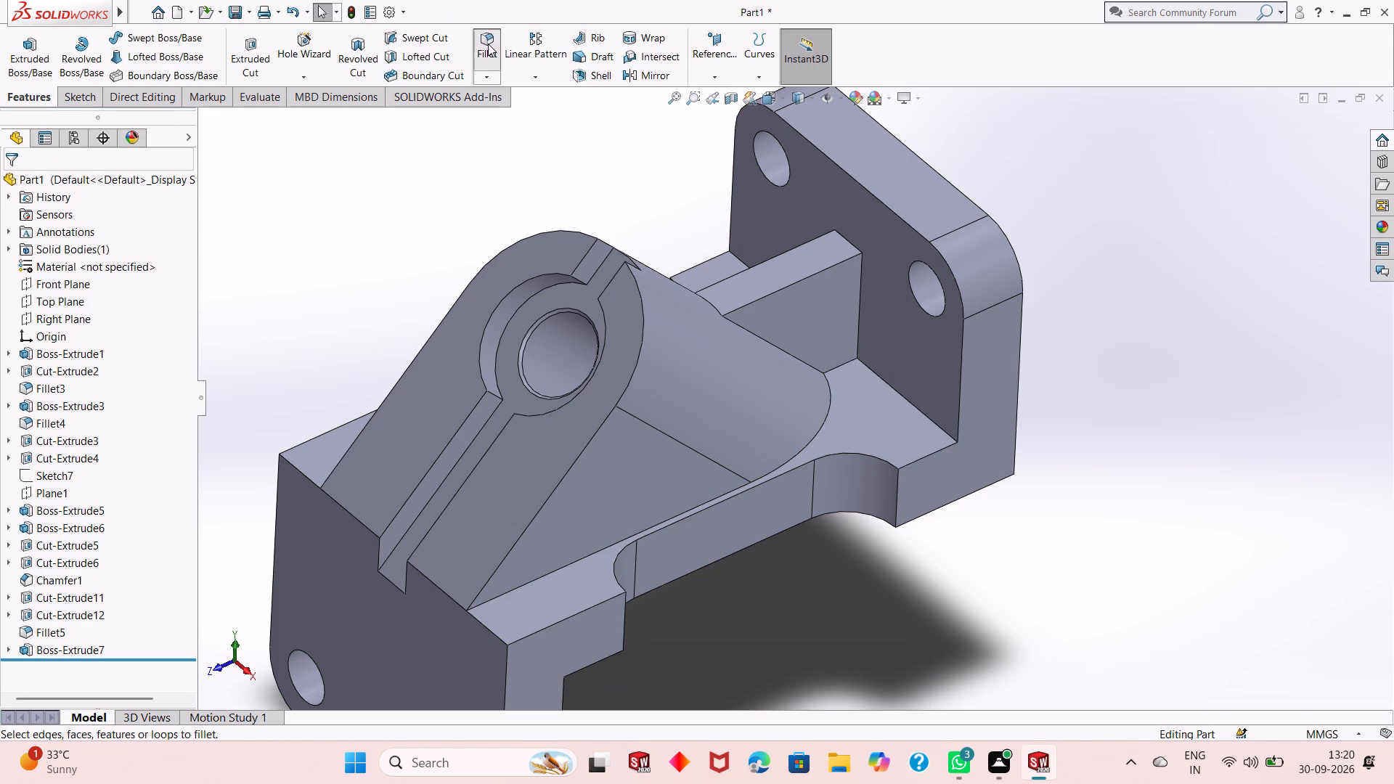
pyautogui.click(921, 457)
pyautogui.click(932, 422)
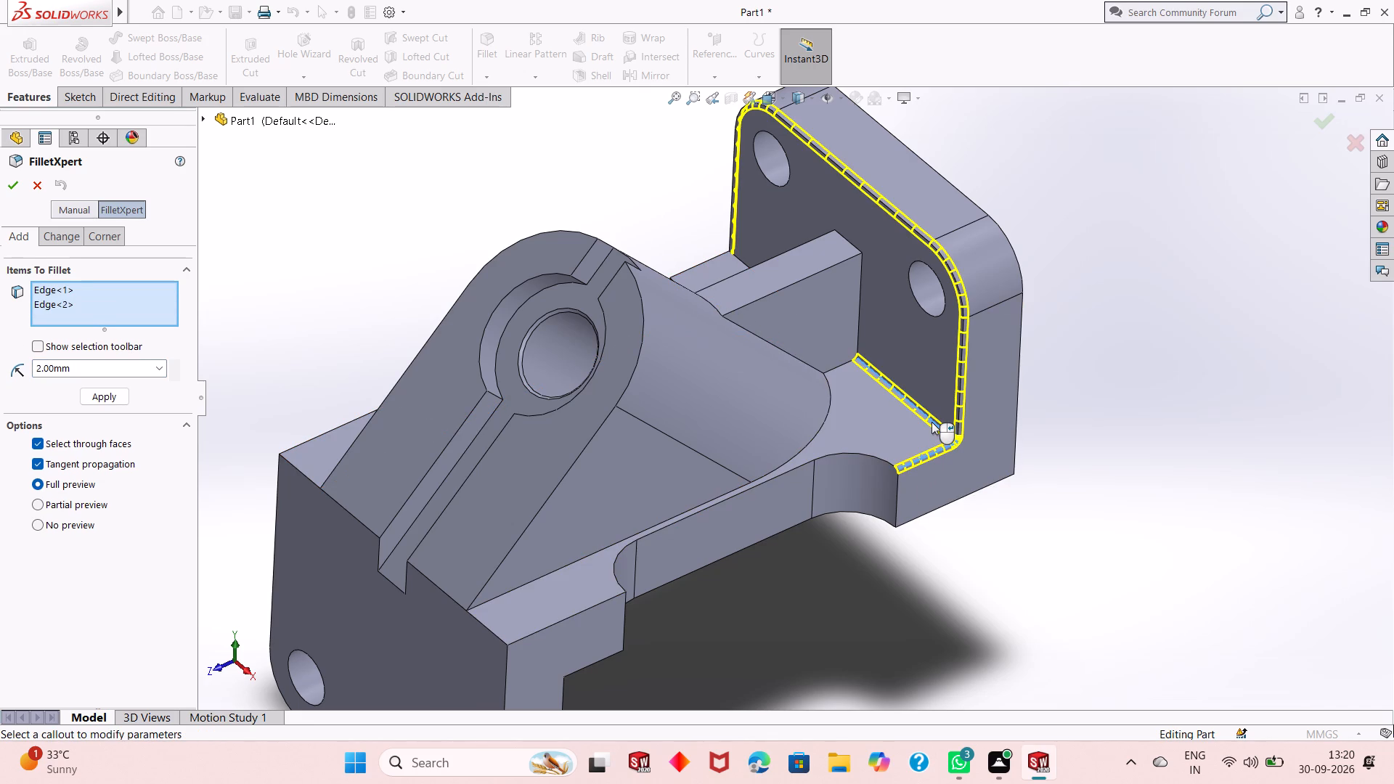
pyautogui.rightClick(87, 297)
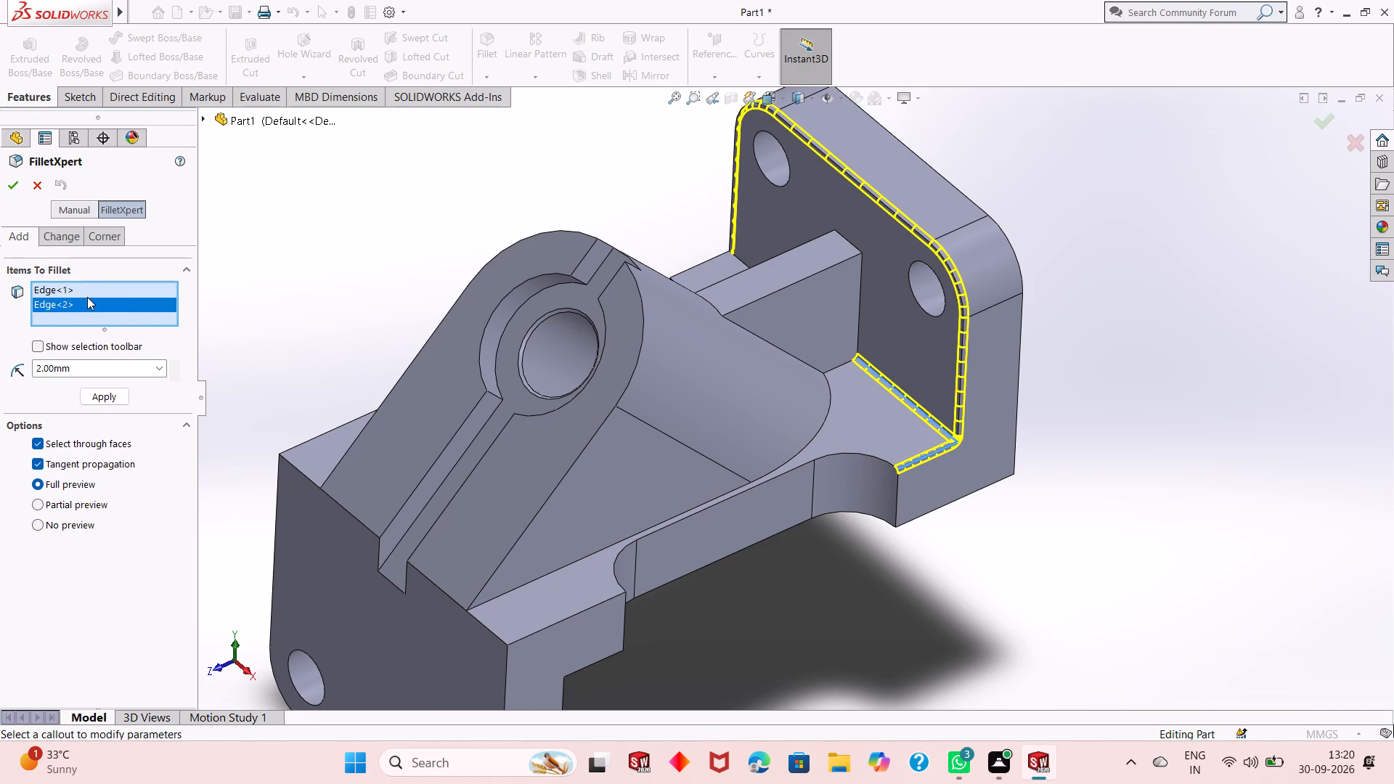
pyautogui.rightClick(58, 298)
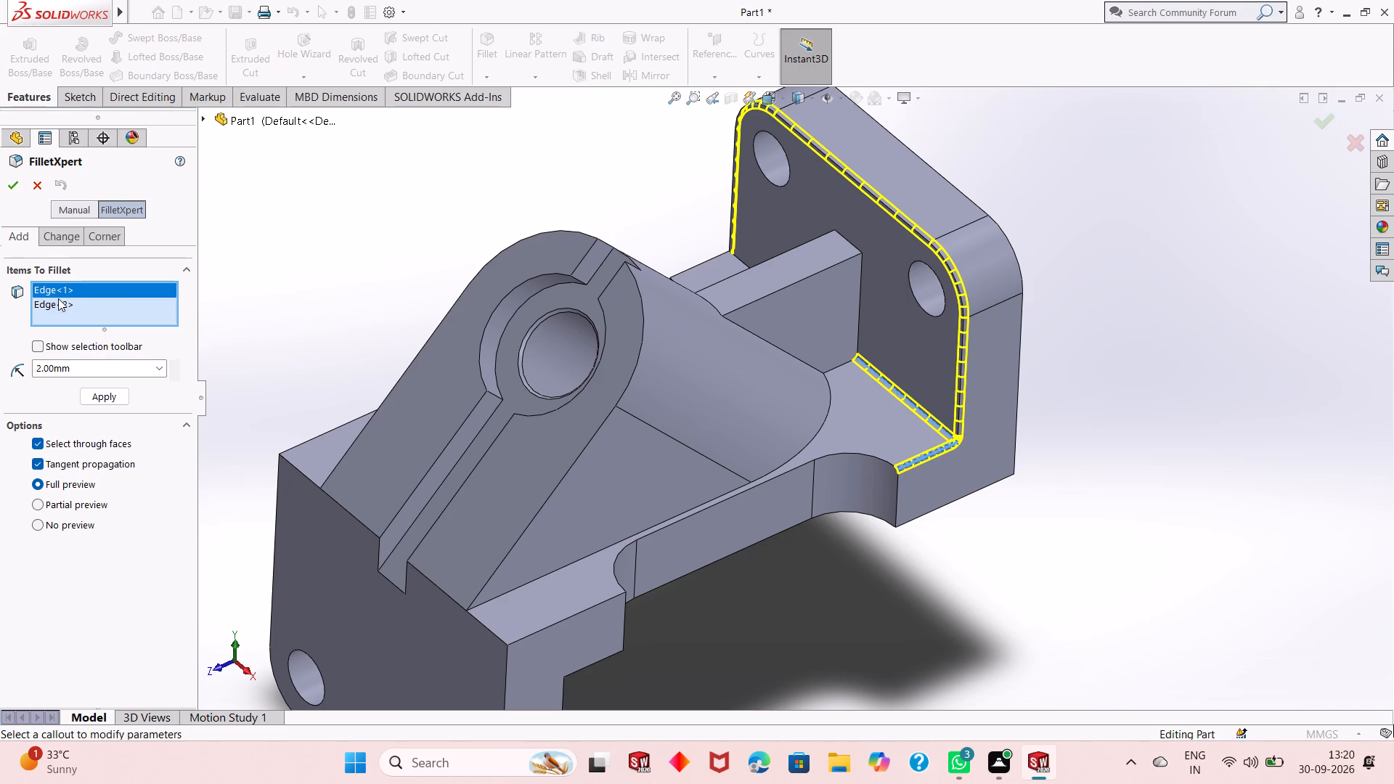
pyautogui.click(116, 322)
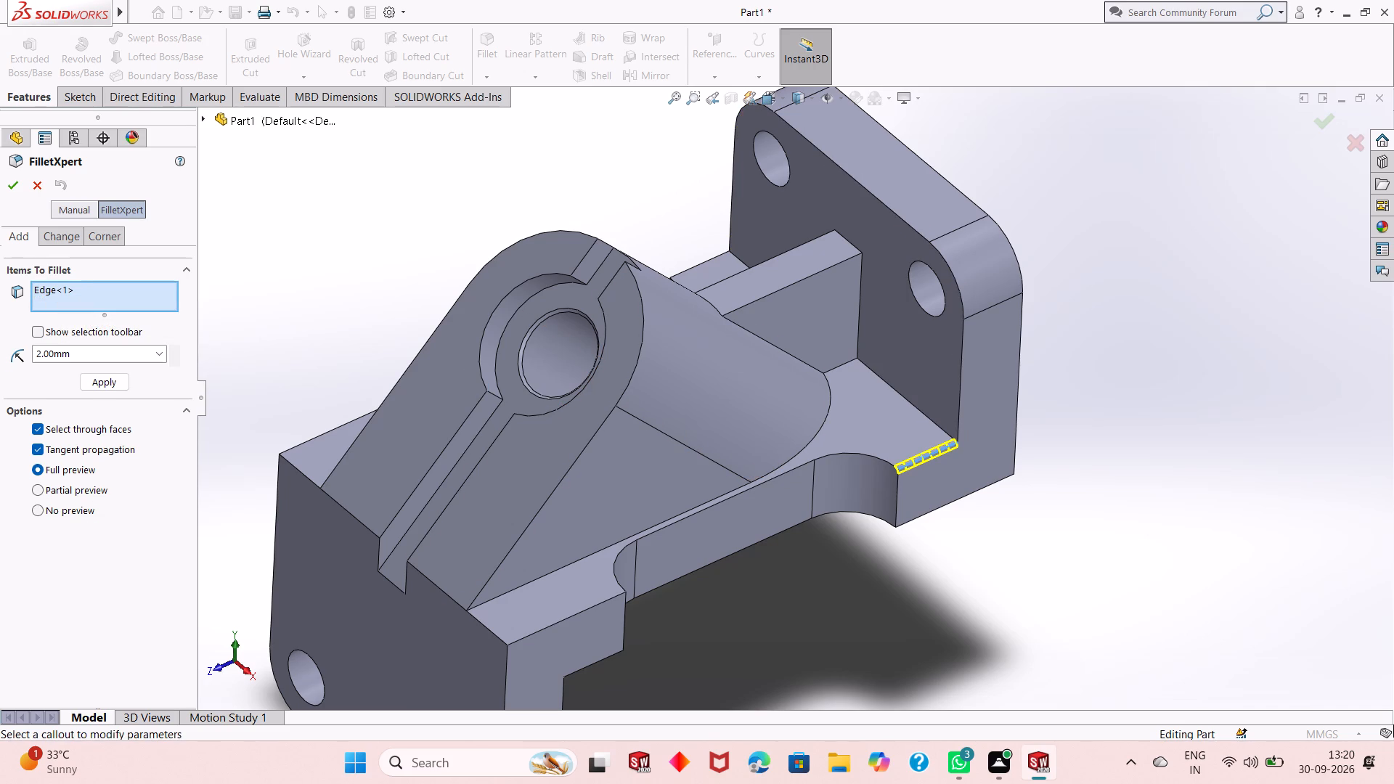
pyautogui.click(842, 367)
pyautogui.click(866, 368)
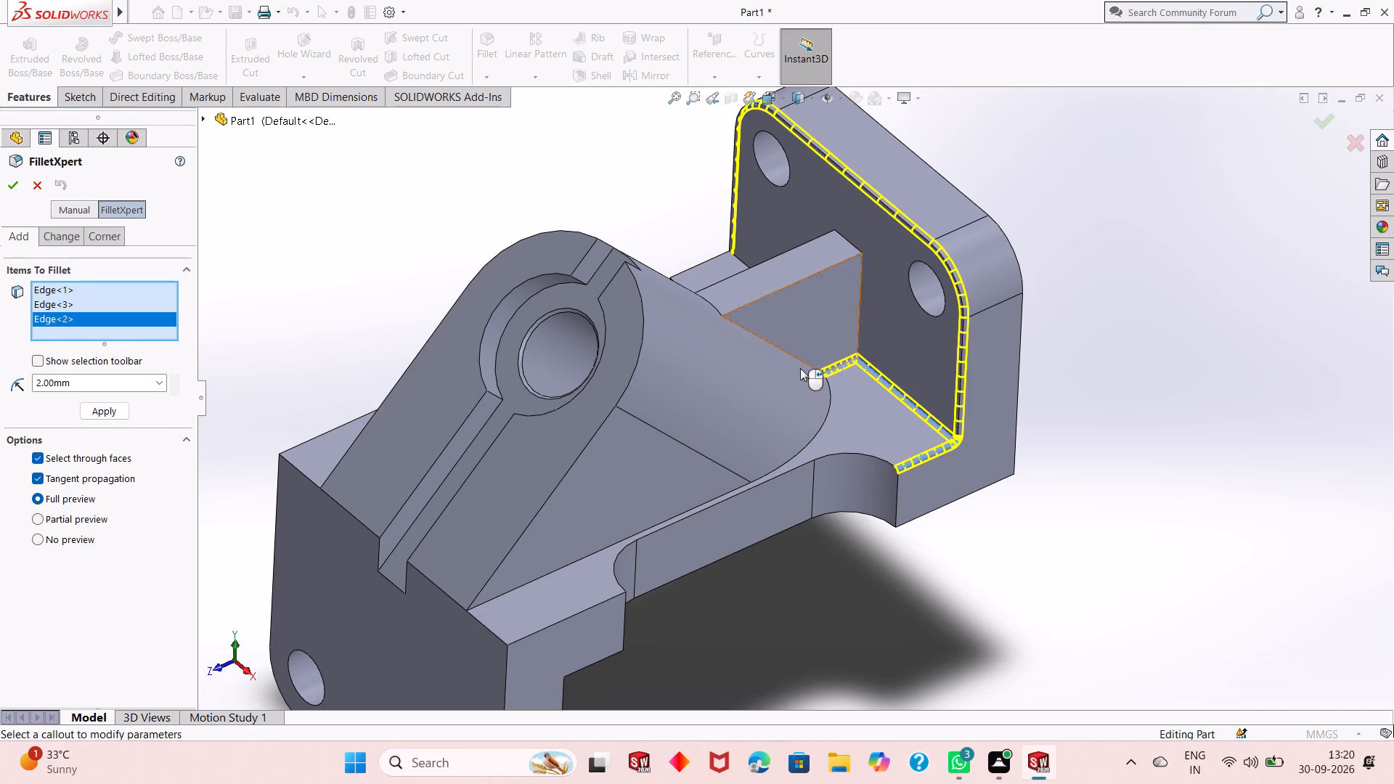
pyautogui.rightClick(99, 319)
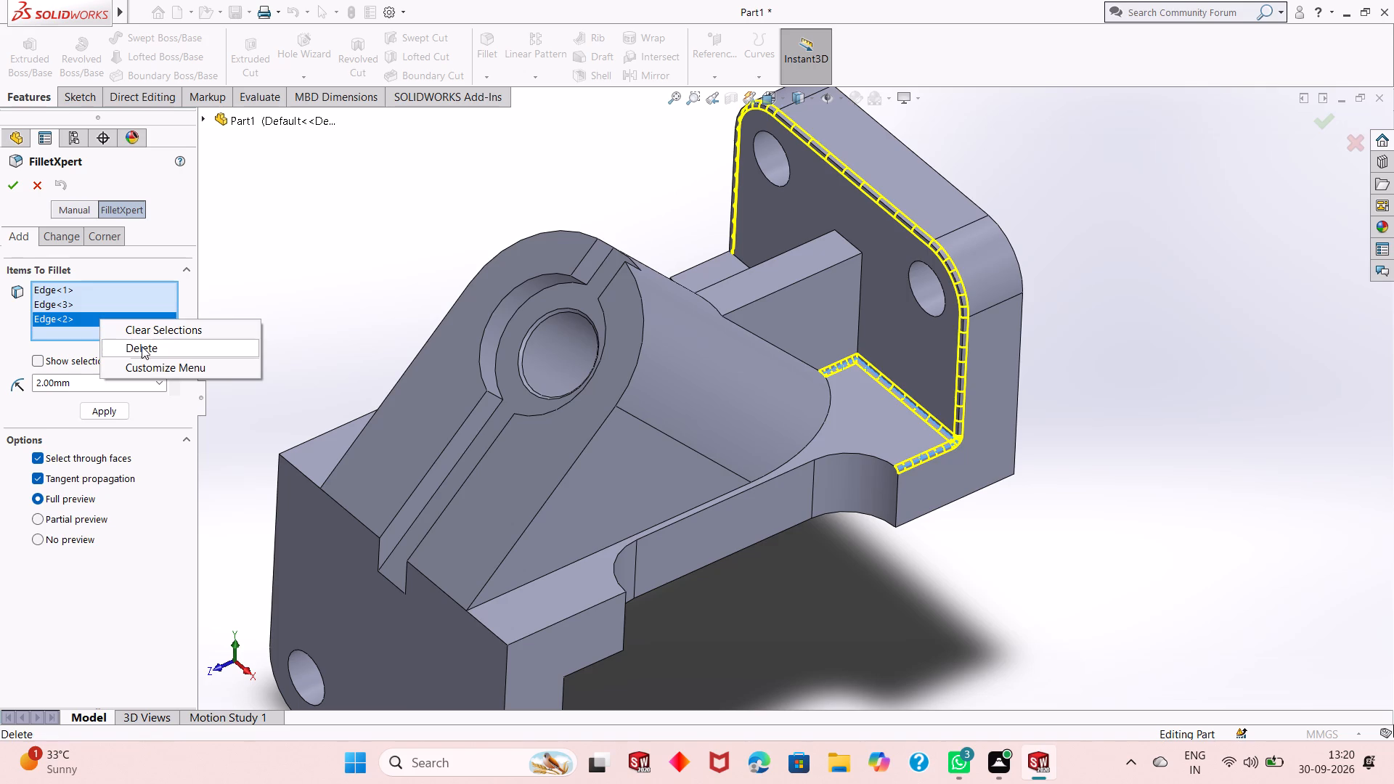
pyautogui.click(142, 347)
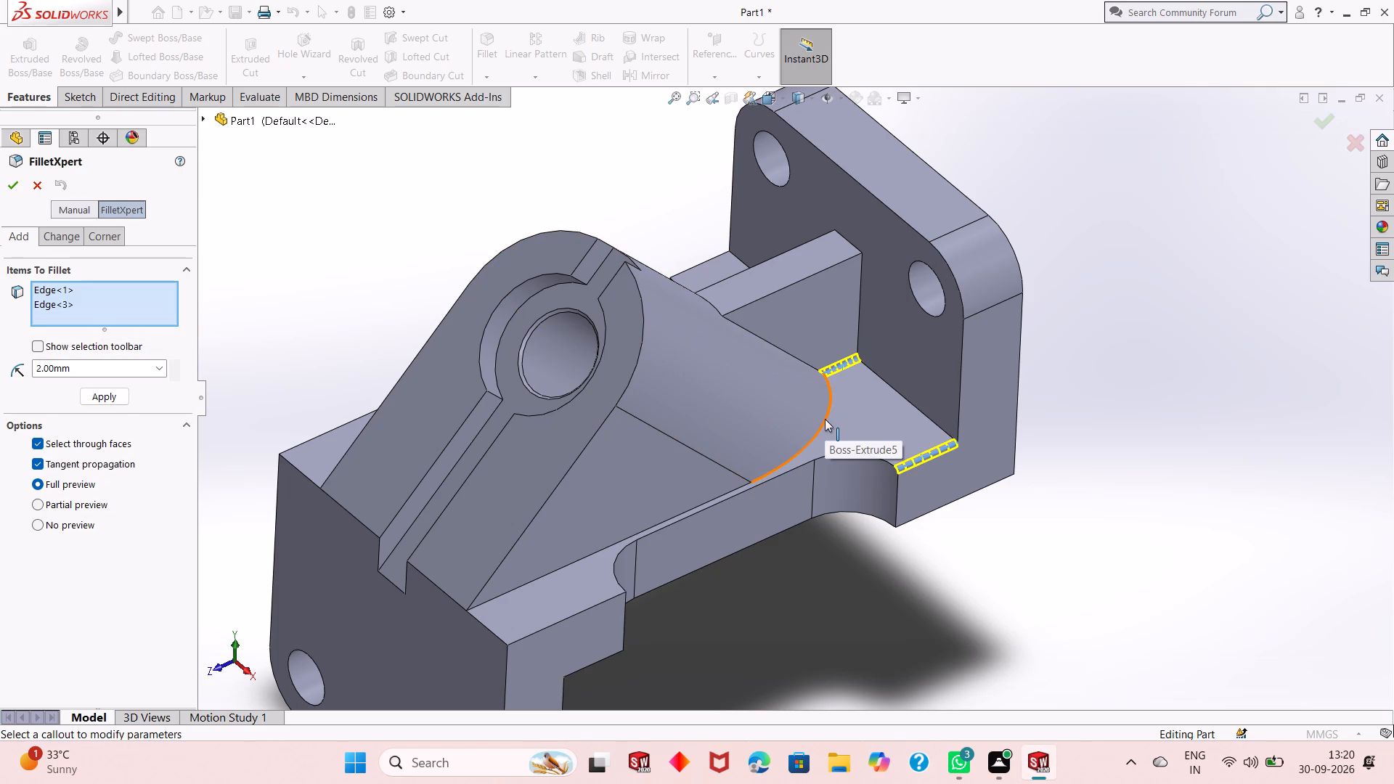
# Add the cylinder-to-base and rib-to-cylinder edges on the same side to the fillet, keeping the plate-to-base edge out of the selection.
pyautogui.click(825, 419)
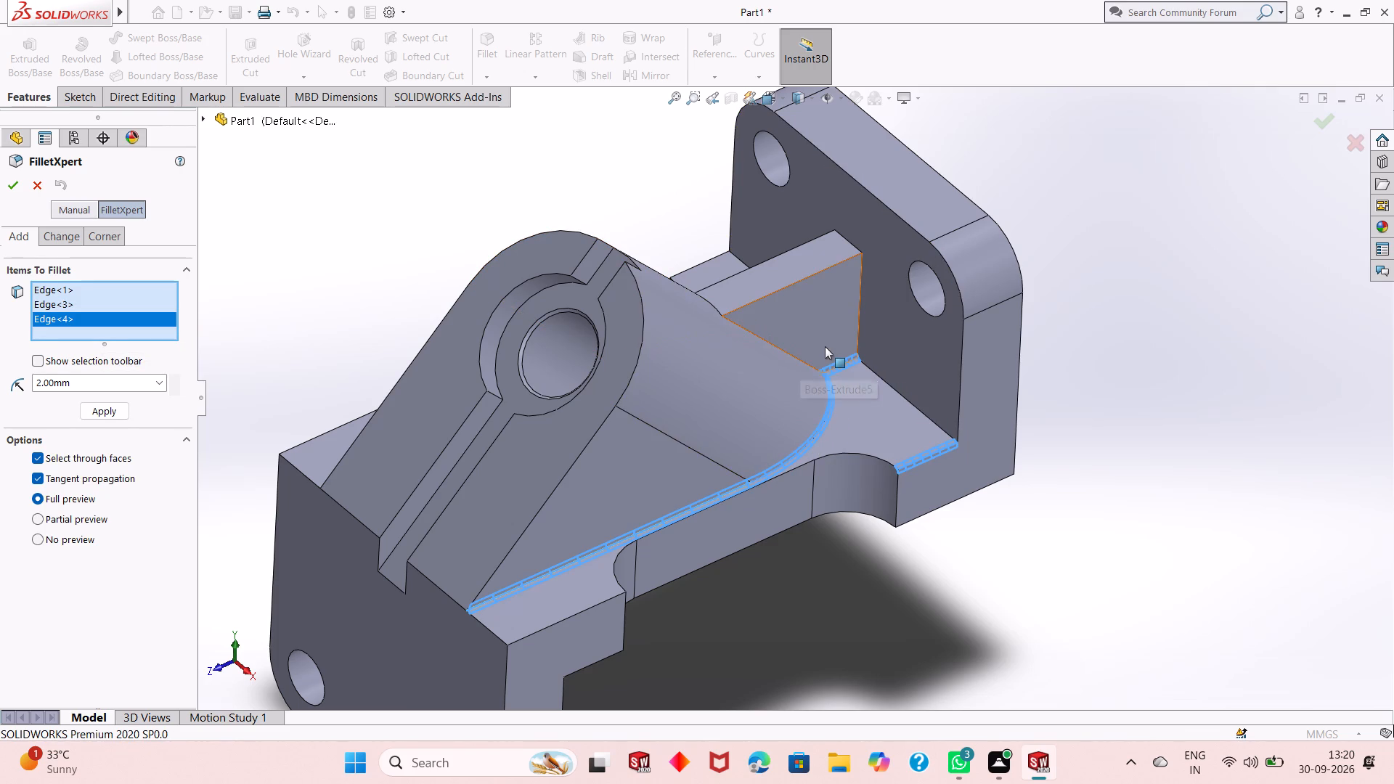
pyautogui.moveTo(827, 347); pyautogui.dragTo(811, 401, button='middle')
pyautogui.scroll(-1, 816, 385)
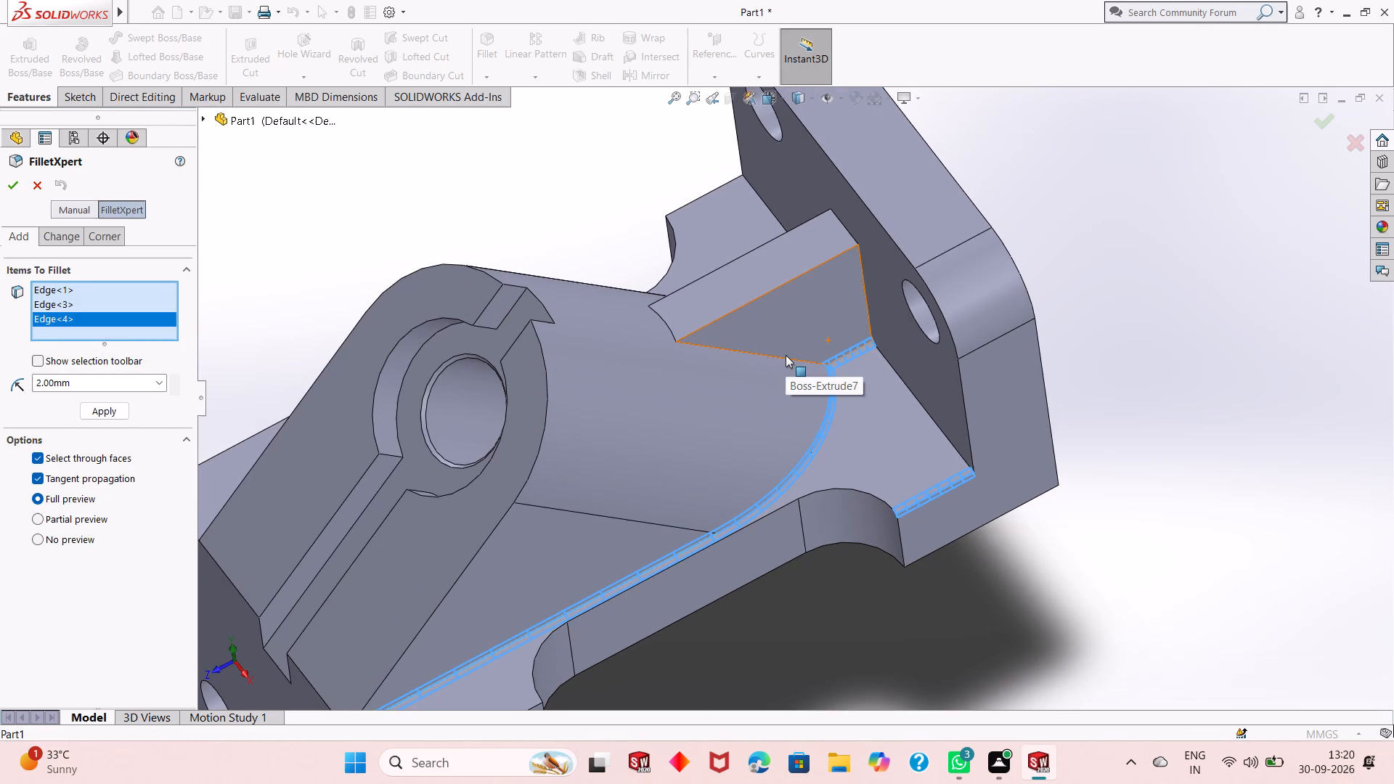
pyautogui.click(786, 361)
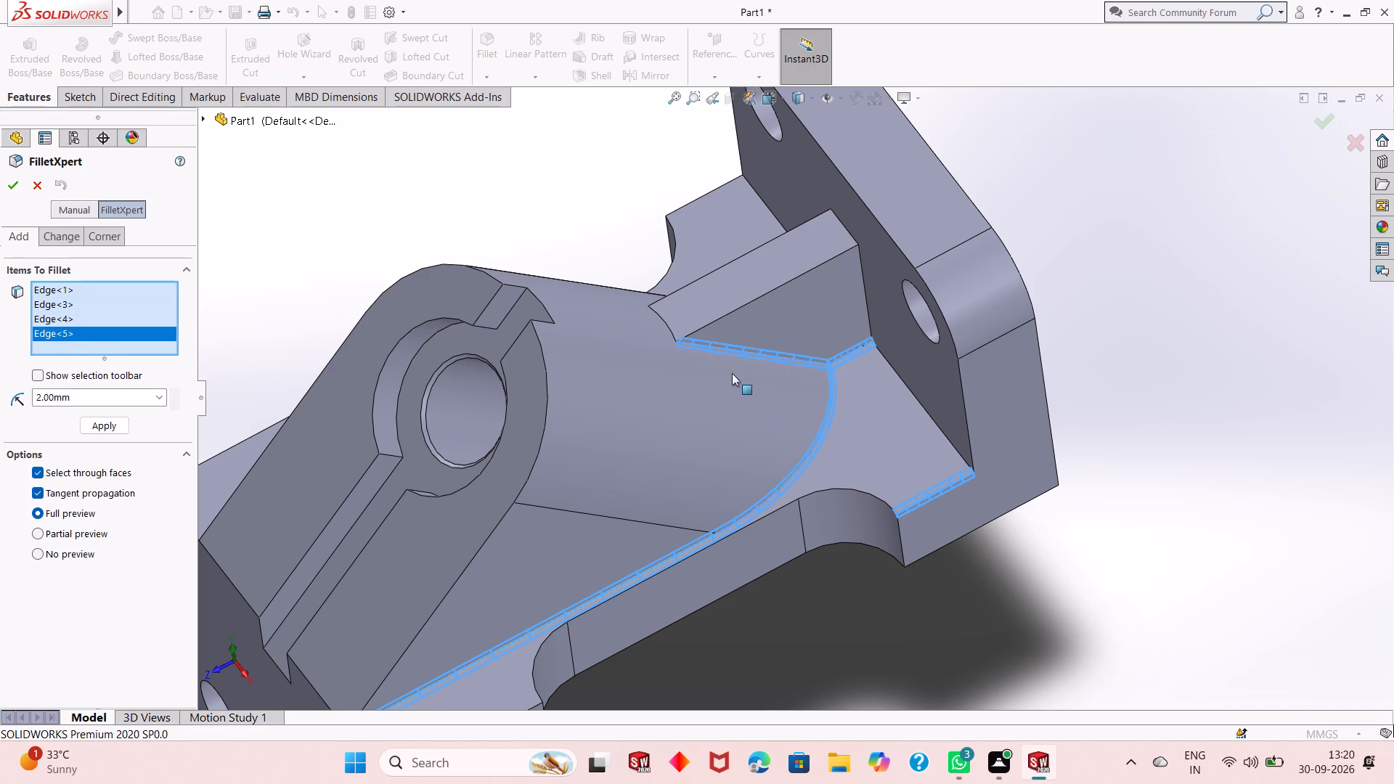
pyautogui.click(941, 430)
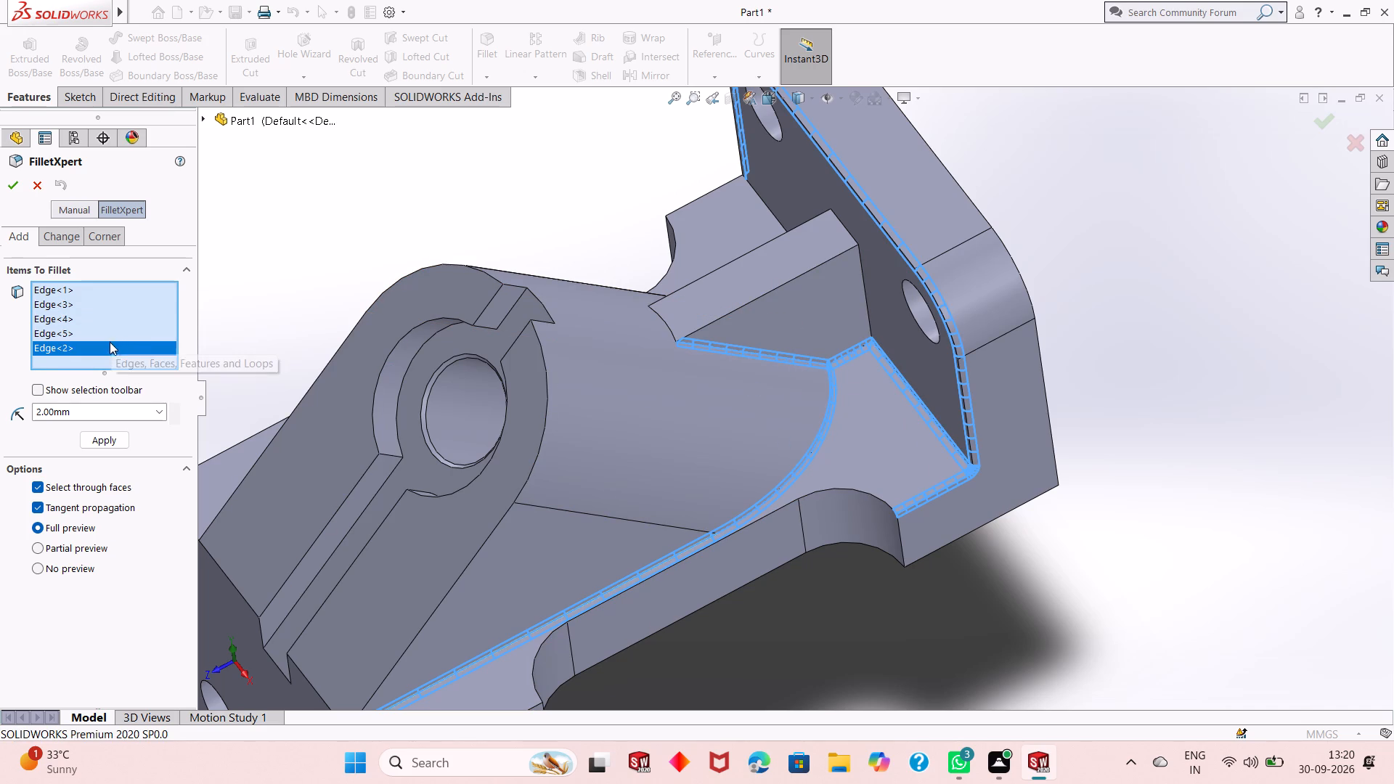
pyautogui.rightClick(107, 348)
pyautogui.click(155, 372)
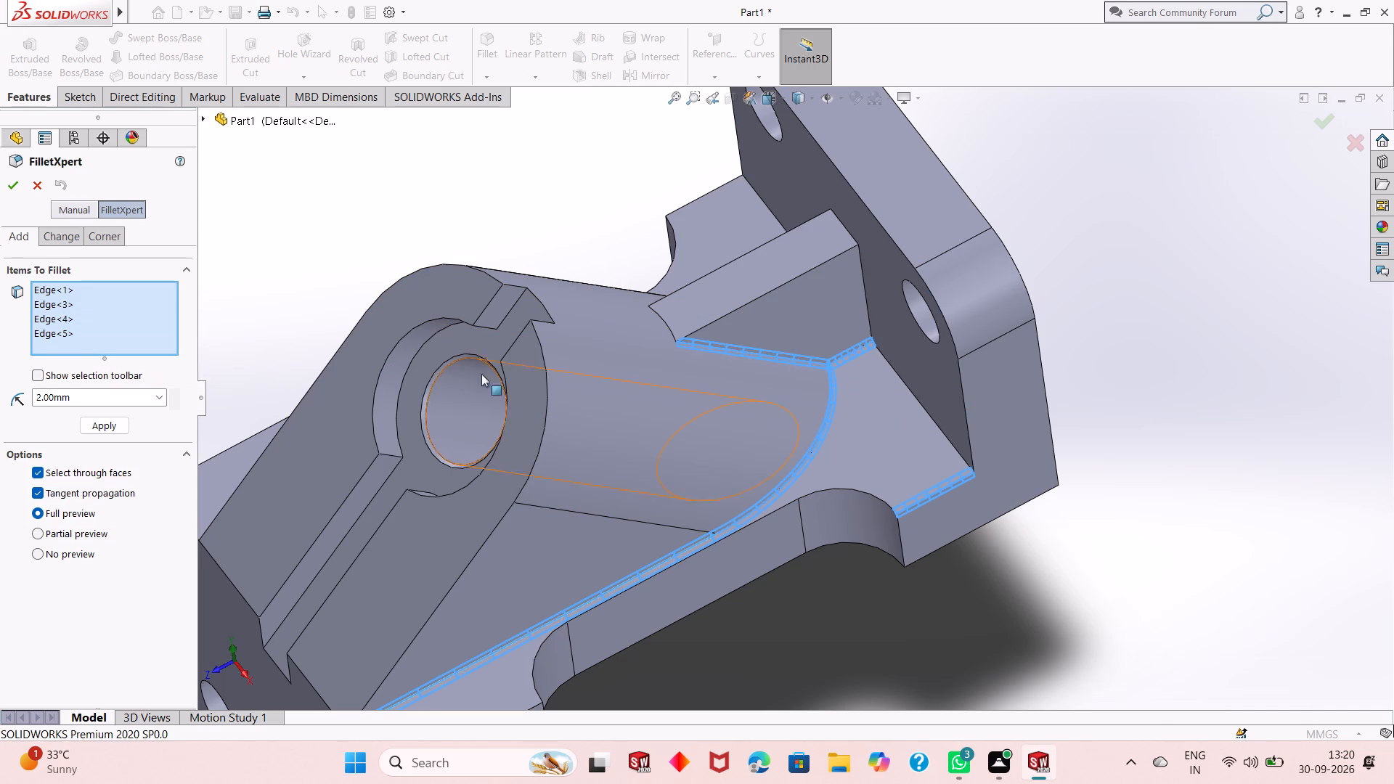
# On the rib's opposite side, add the rib-to-base and plate-to-base edges to the fillet, leaving out the base's side edge.
pyautogui.moveTo(500, 374); pyautogui.dragTo(727, 323, button='middle')
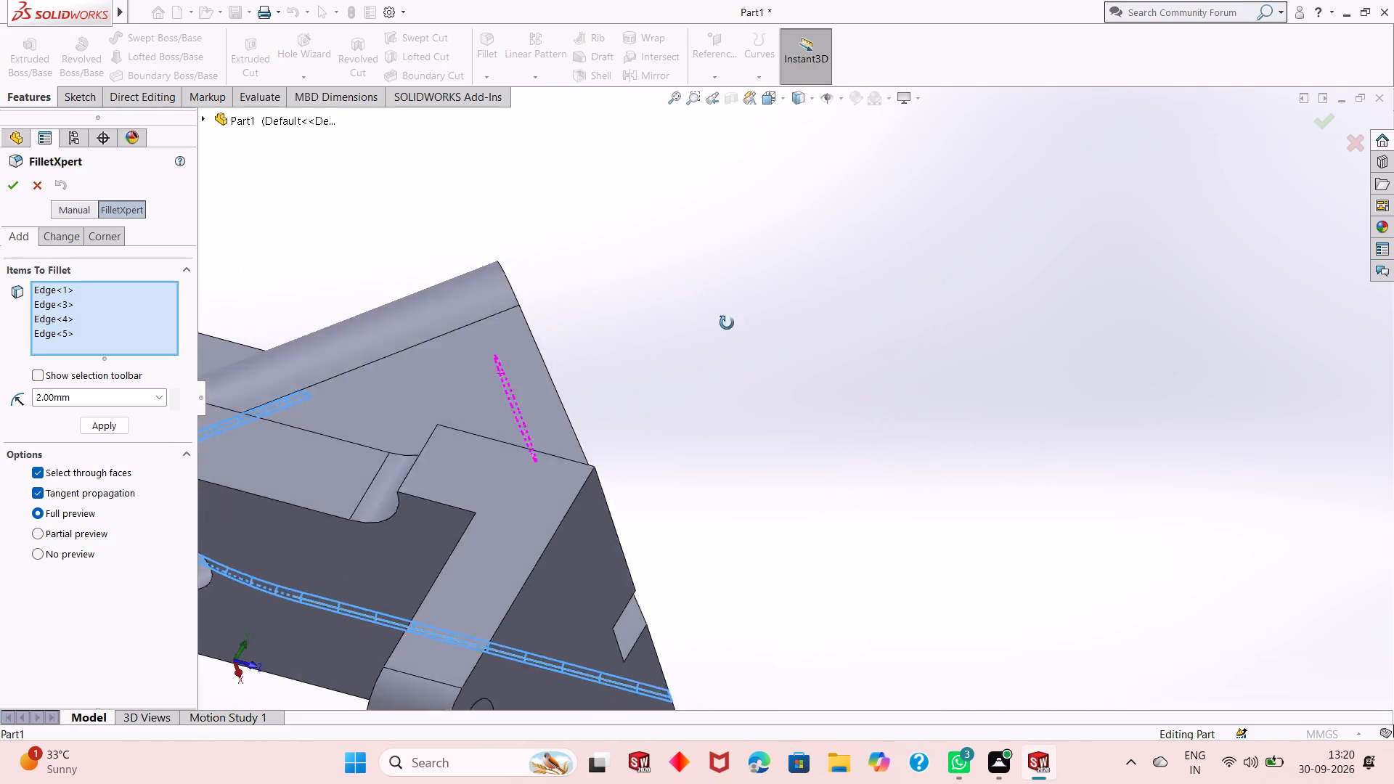
pyautogui.moveTo(727, 323); pyautogui.dragTo(739, 462, button='middle')
pyautogui.scroll(3, 707, 465)
pyautogui.scroll(-2, 415, 395)
pyautogui.scroll(1, 444, 410)
pyautogui.moveTo(445, 414); pyautogui.dragTo(445, 420, button='middle')
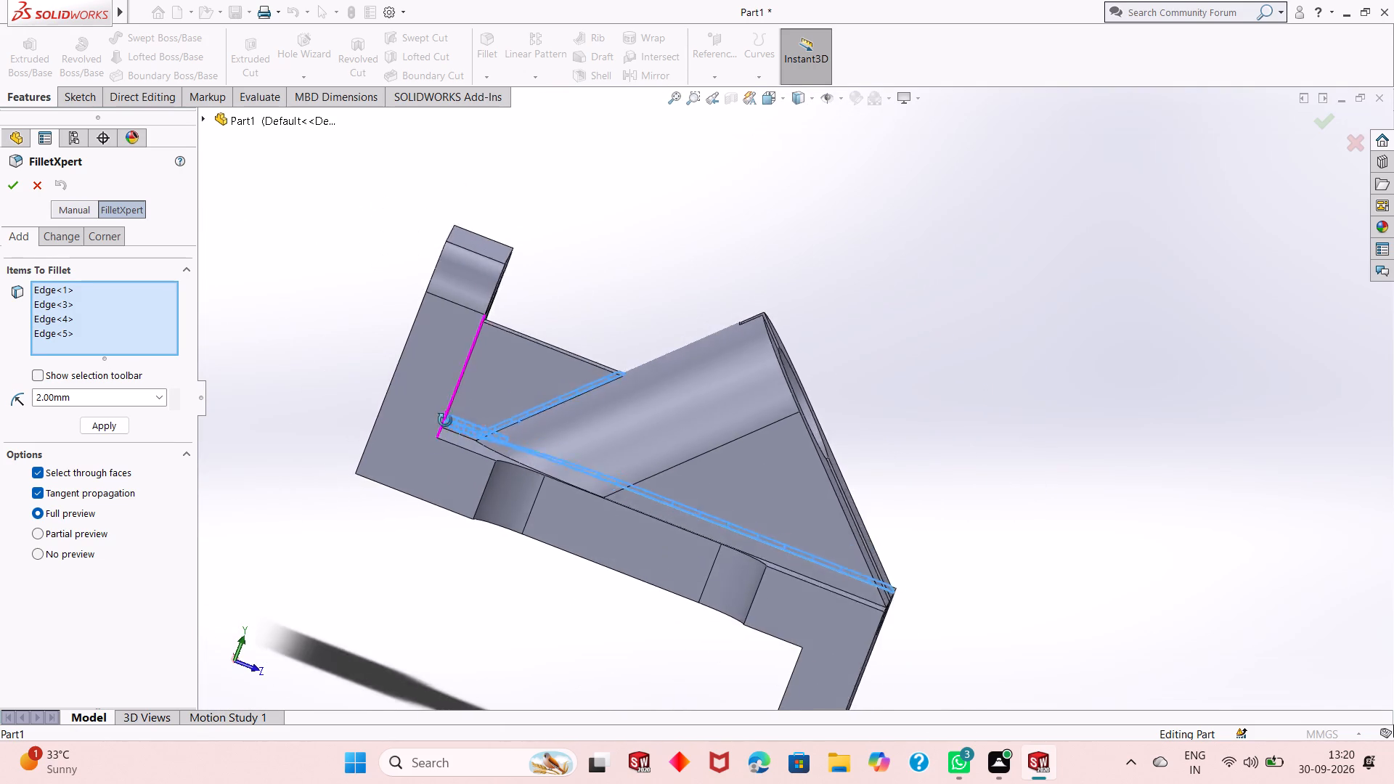
pyautogui.moveTo(445, 420); pyautogui.dragTo(372, 494, button='middle')
pyautogui.scroll(-3, 533, 411)
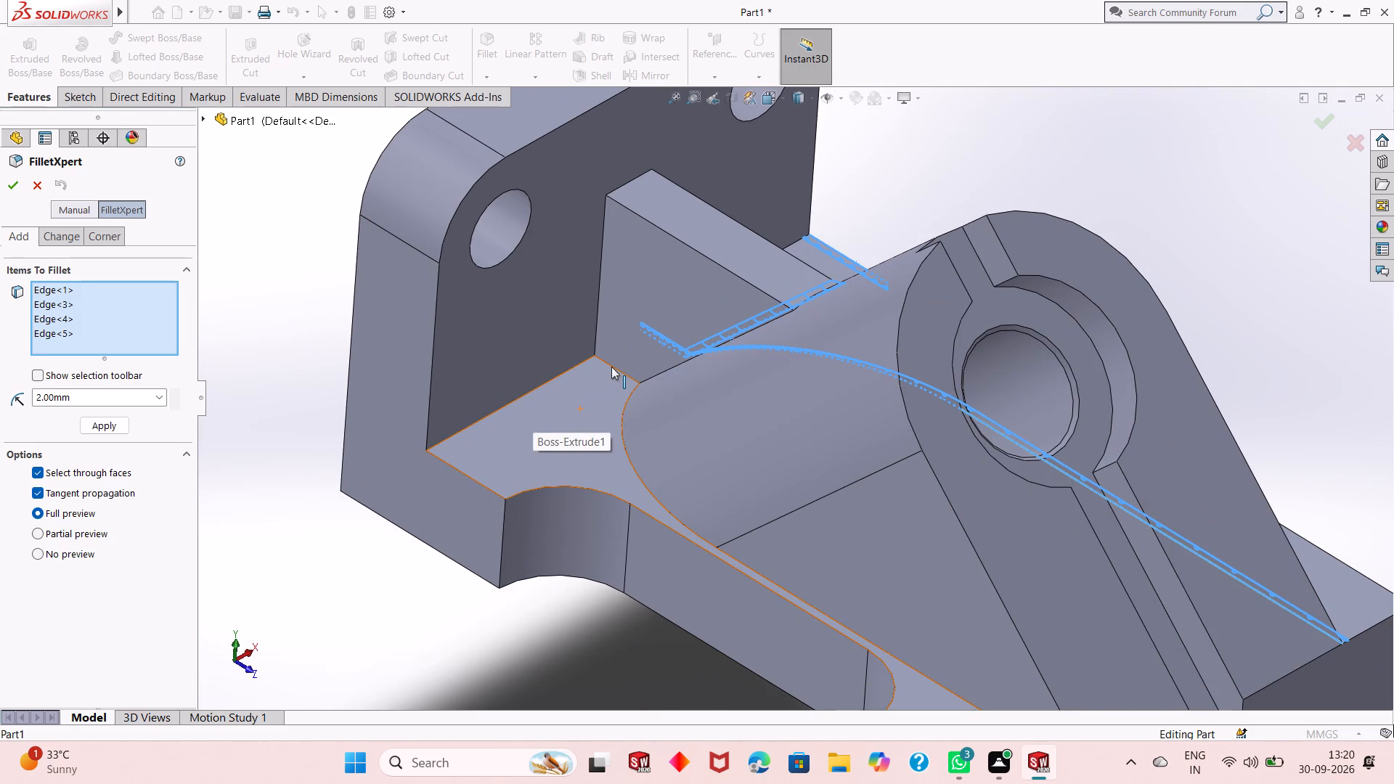
pyautogui.click(611, 367)
pyautogui.click(552, 380)
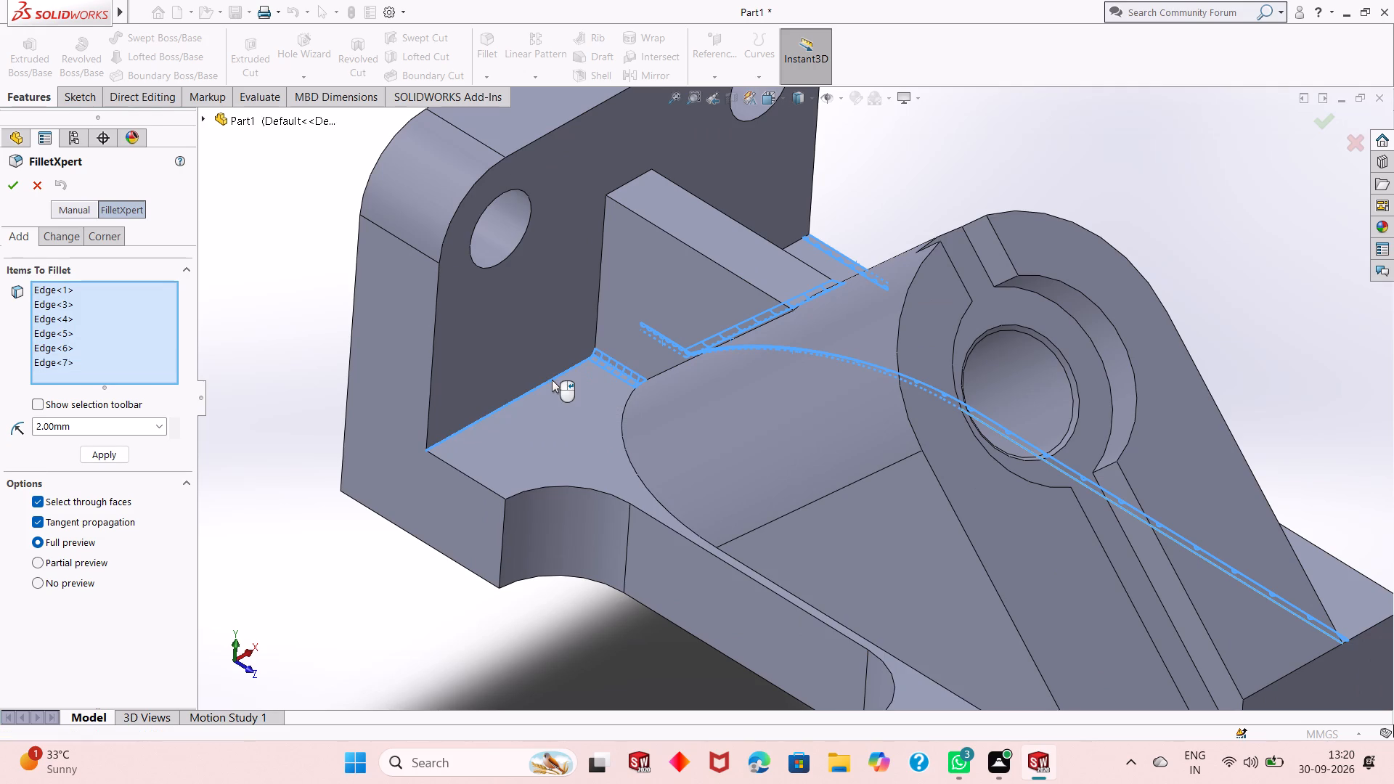
pyautogui.click(449, 467)
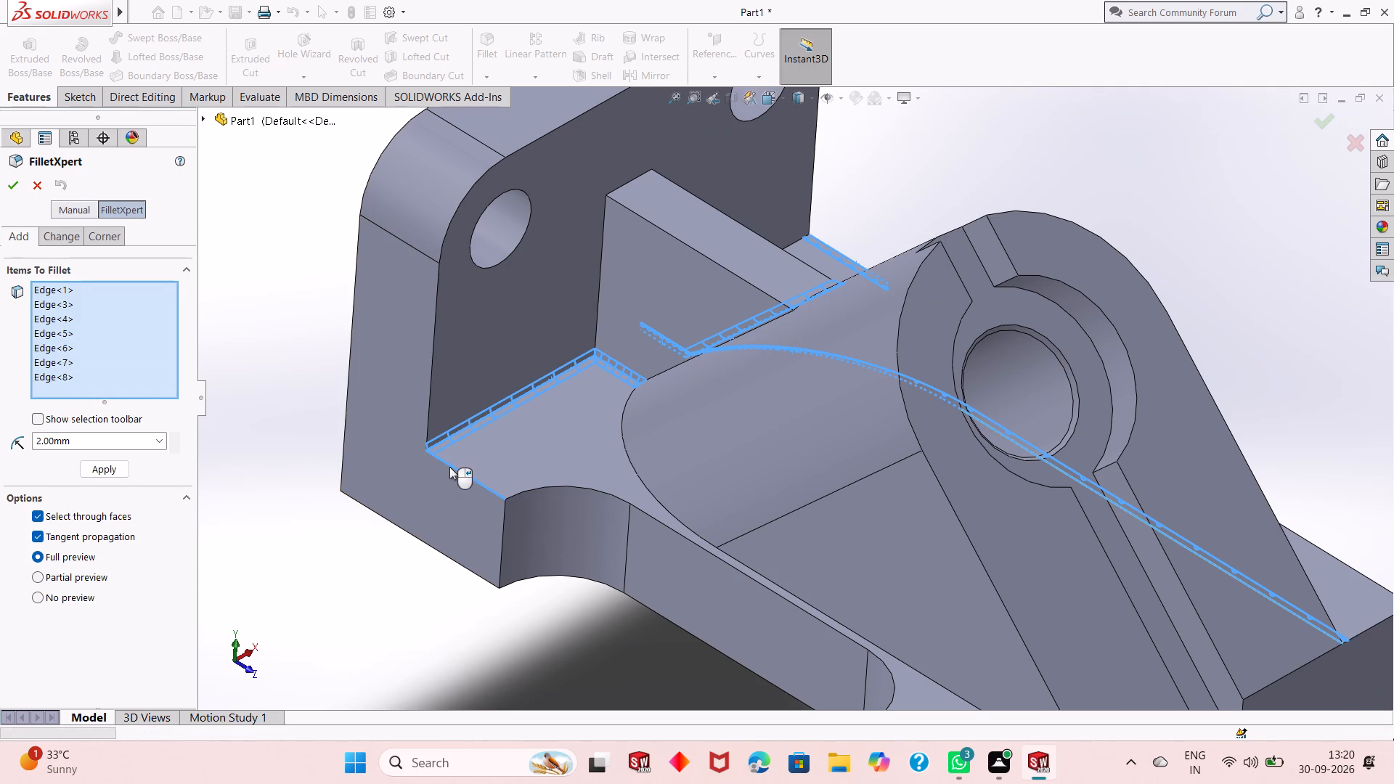
pyautogui.rightClick(81, 378)
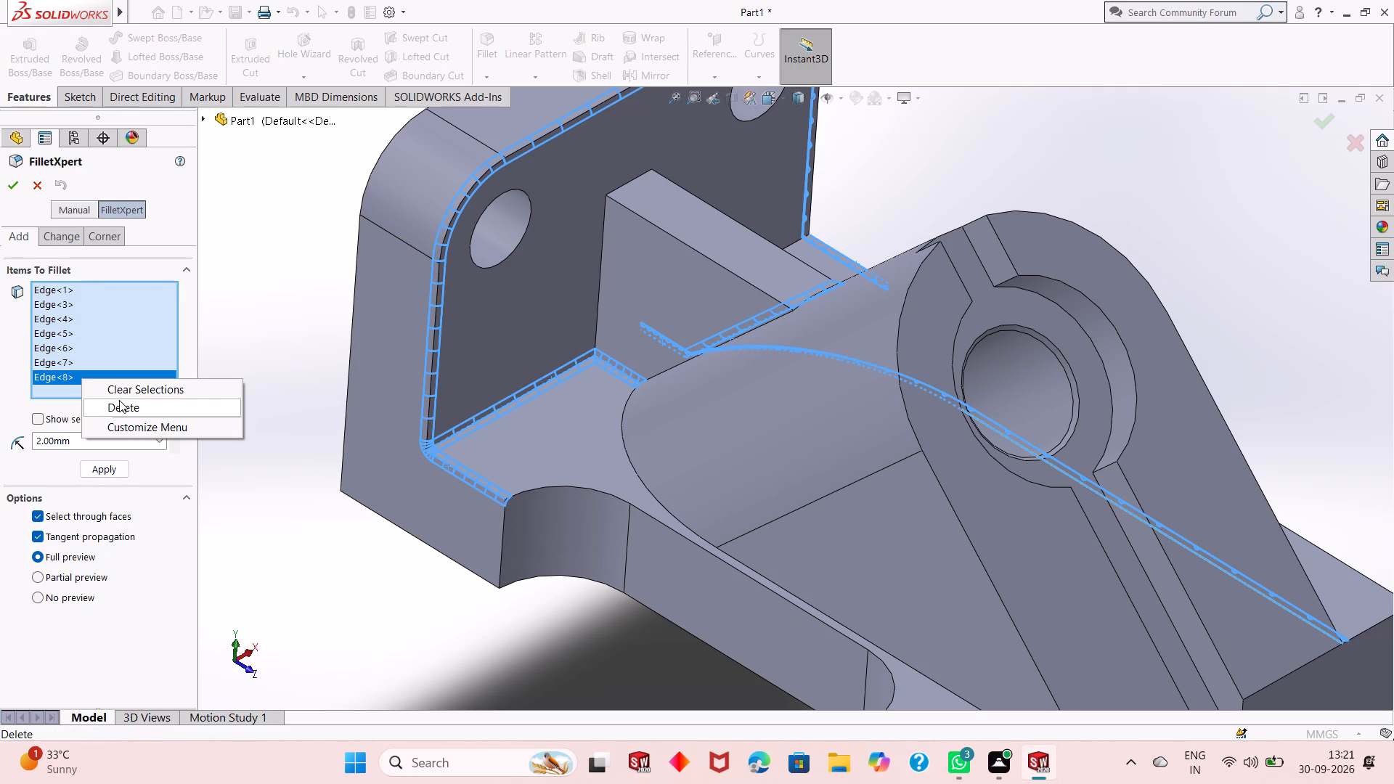
pyautogui.click(122, 406)
# Add the opposite side's cylinder-to-base and rib-to-cylinder edges to the selection and create the 2 mm fillet.
pyautogui.scroll(1, 374, 540)
pyautogui.moveTo(375, 541); pyautogui.dragTo(399, 518, button='middle')
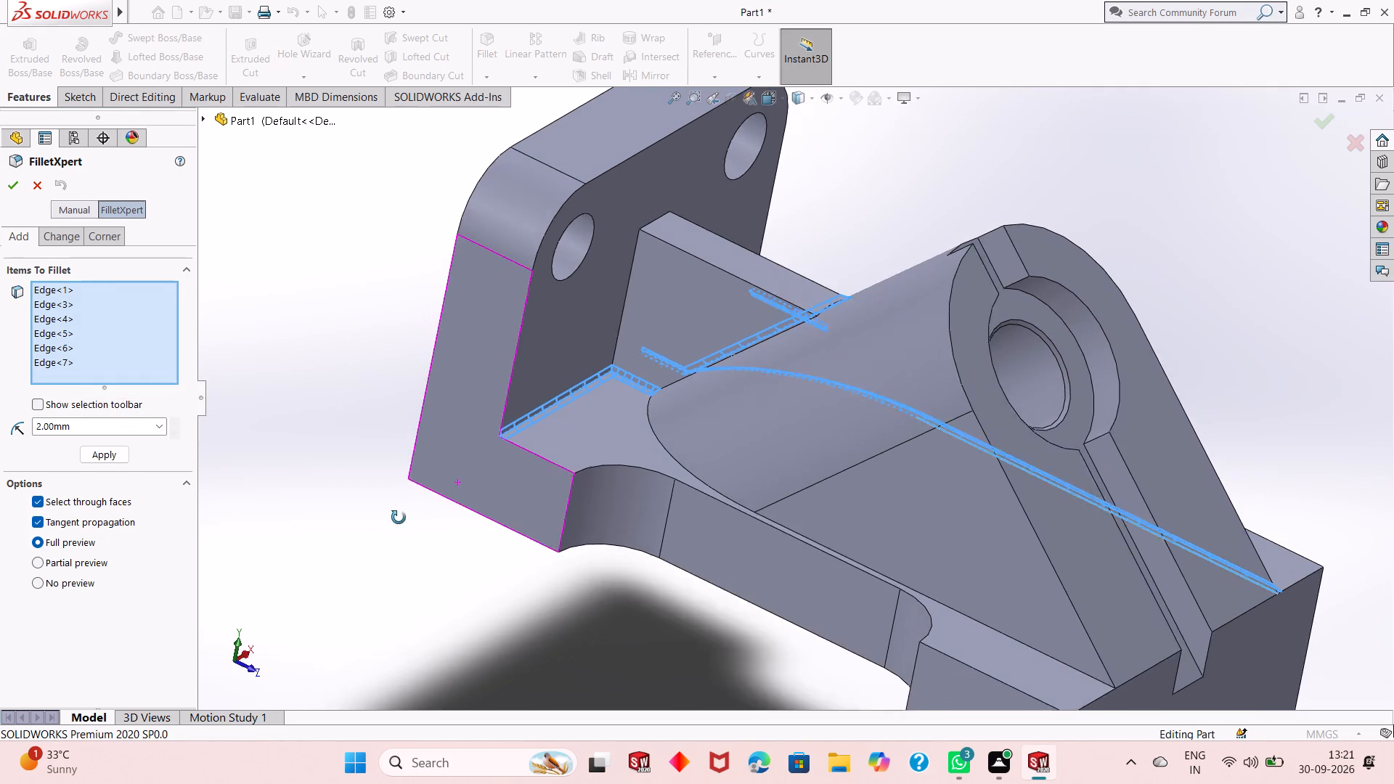
pyautogui.moveTo(399, 518); pyautogui.dragTo(404, 560, button='middle')
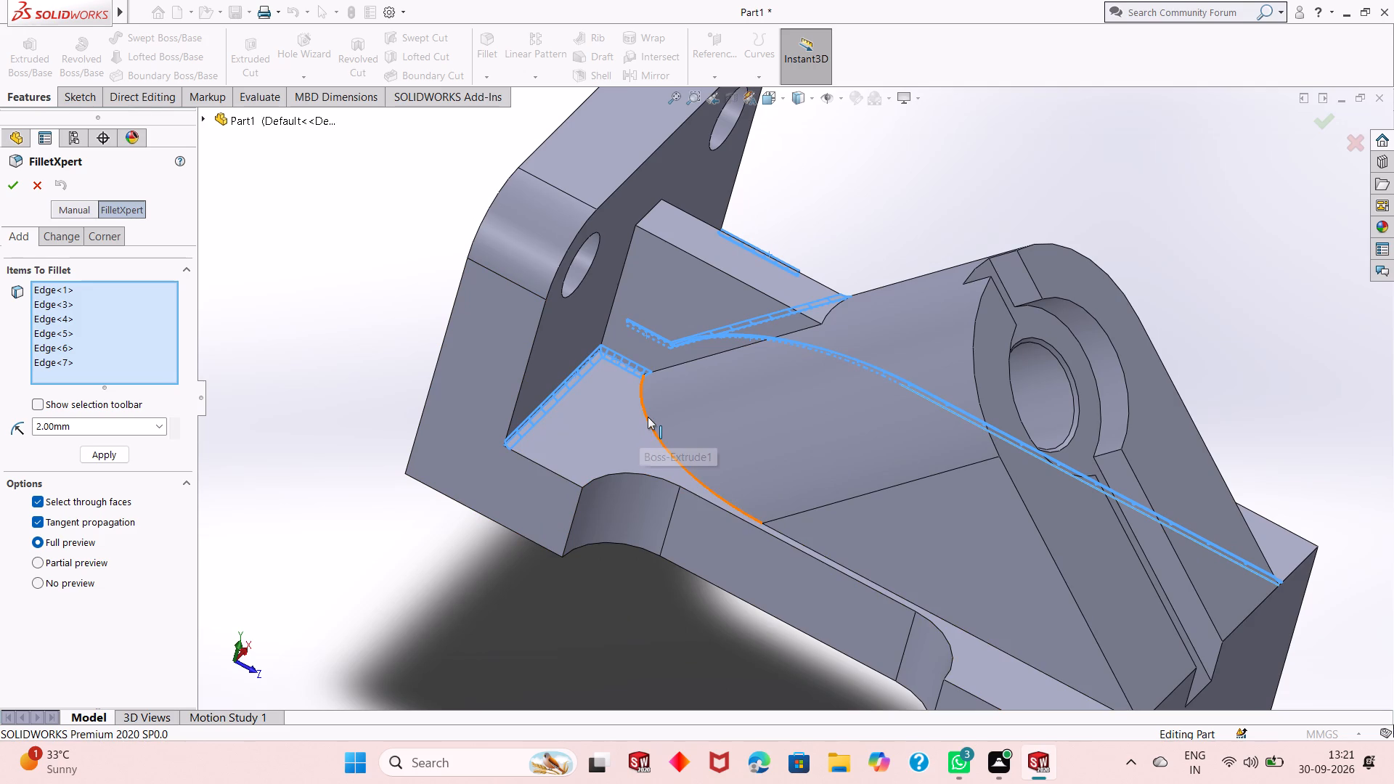
pyautogui.click(648, 417)
pyautogui.scroll(1, 679, 544)
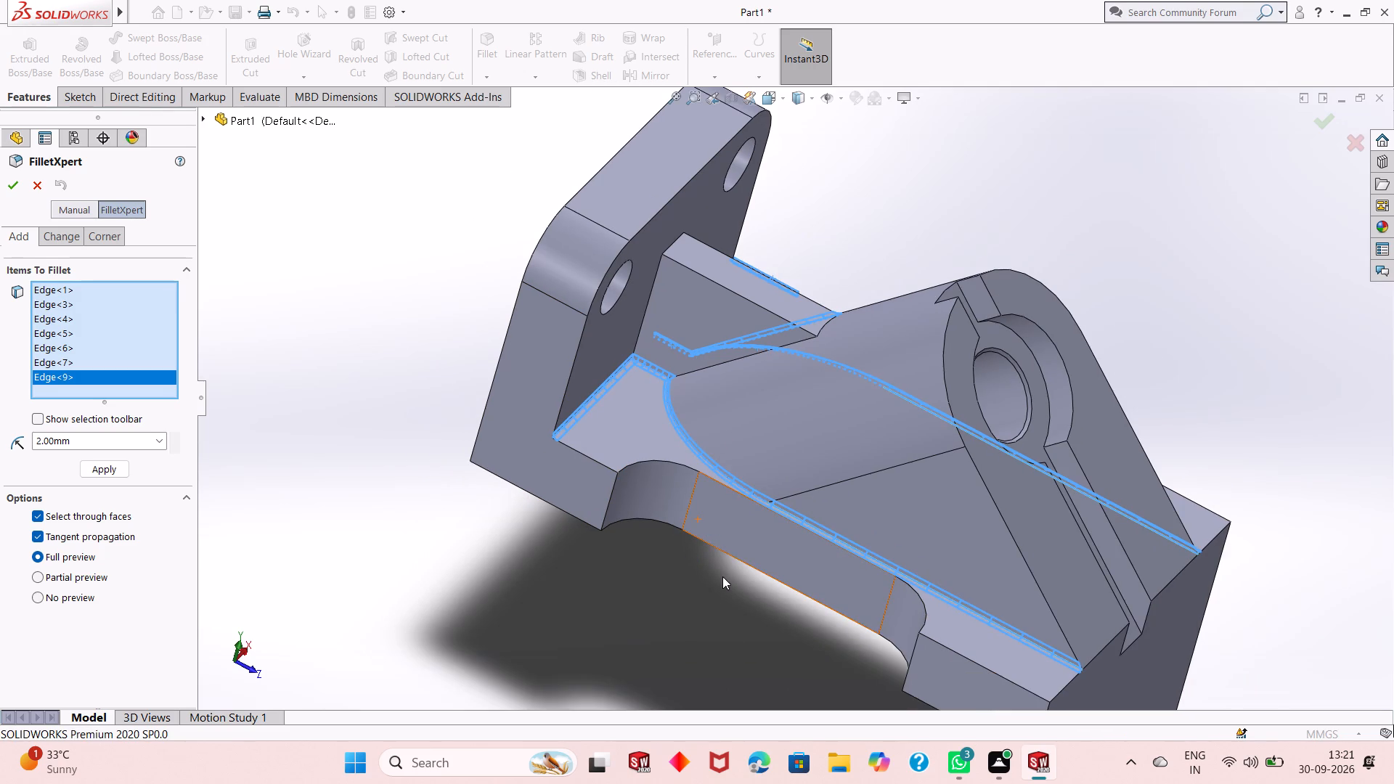
pyautogui.moveTo(722, 581); pyautogui.dragTo(701, 573, button='middle')
pyautogui.scroll(-4, 752, 302)
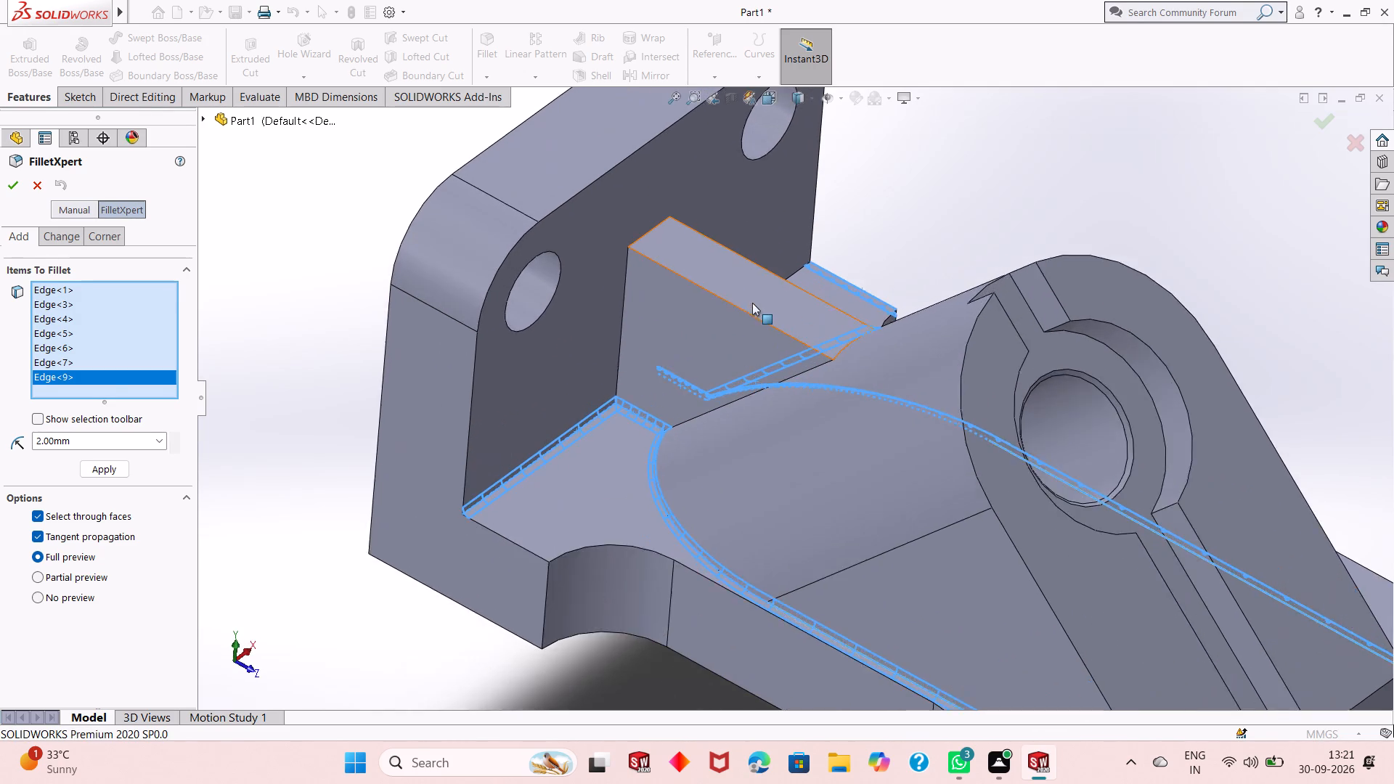
pyautogui.scroll(-2, 752, 303)
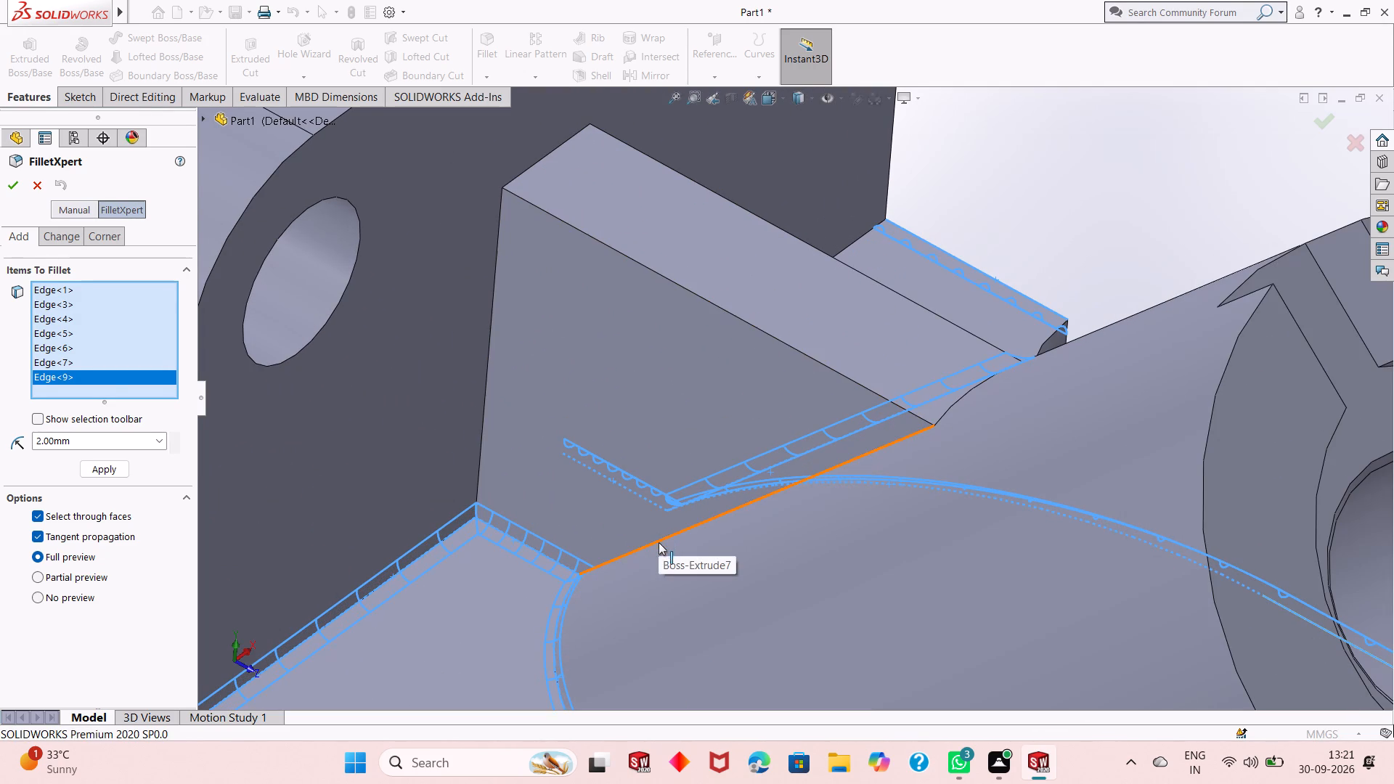
pyautogui.click(659, 544)
pyautogui.scroll(2, 619, 522)
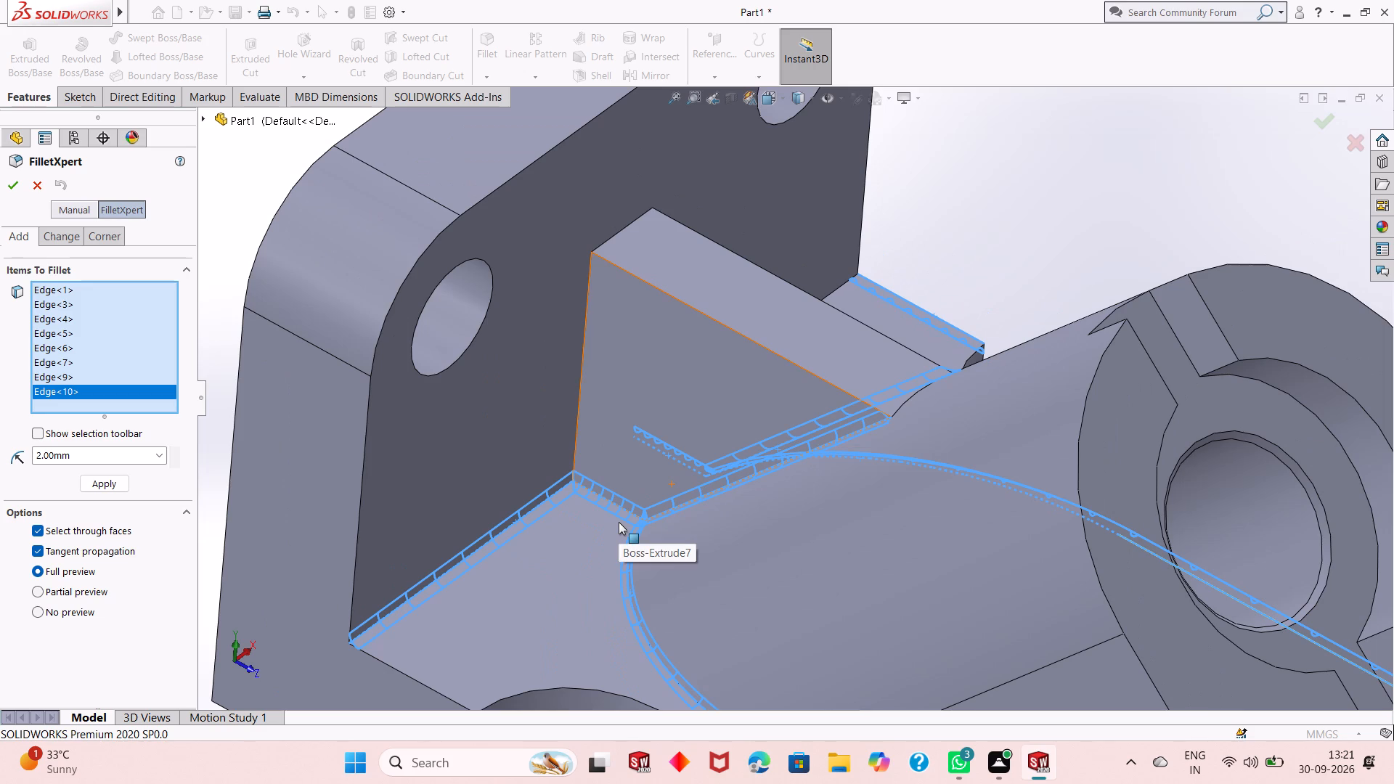
pyautogui.scroll(2, 619, 522)
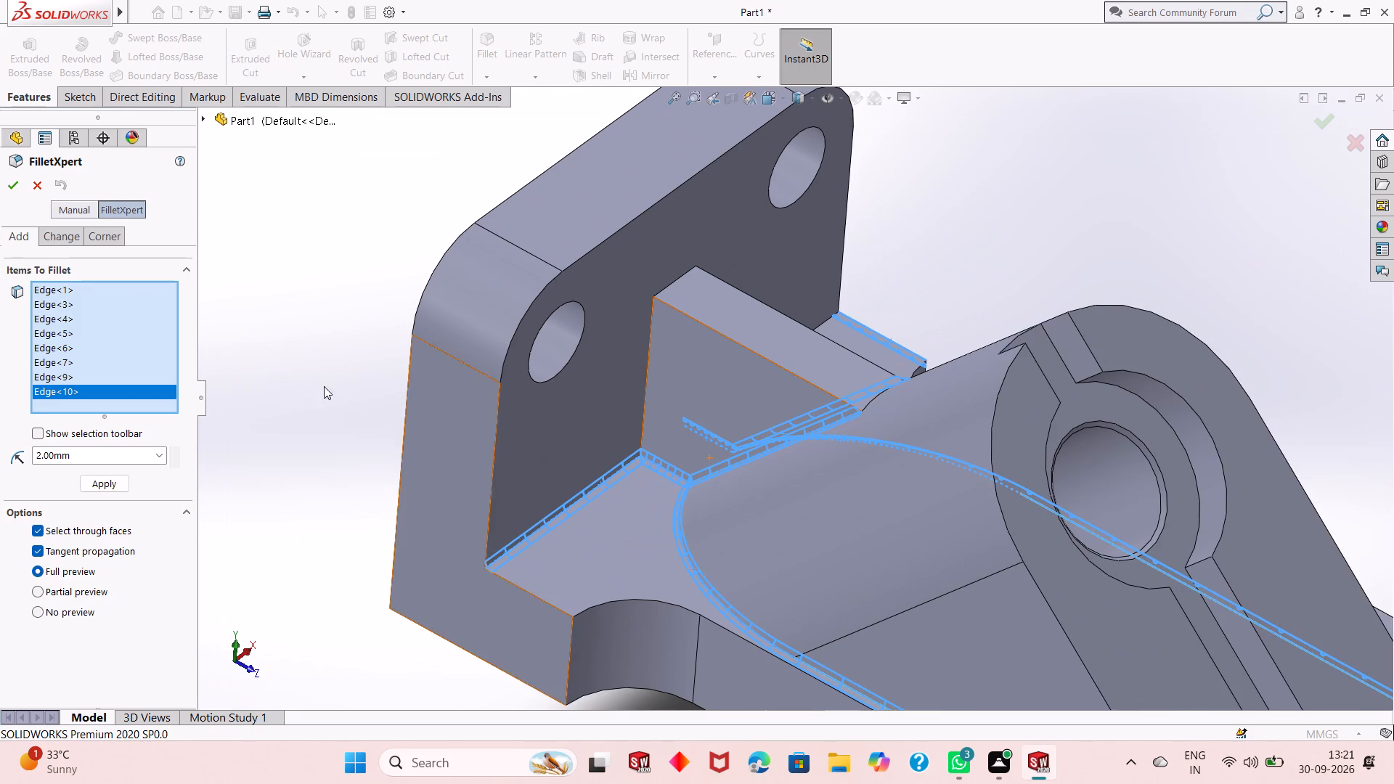
pyautogui.click(11, 191)
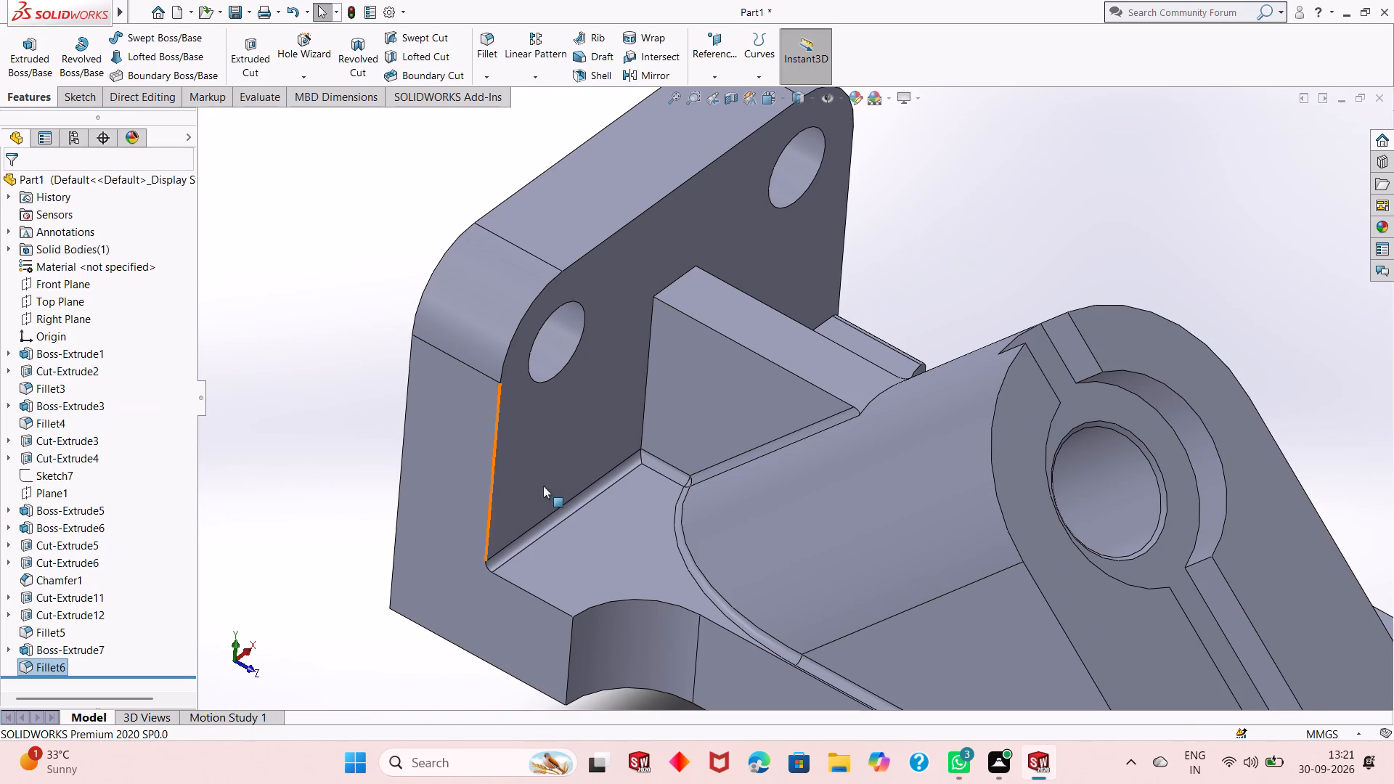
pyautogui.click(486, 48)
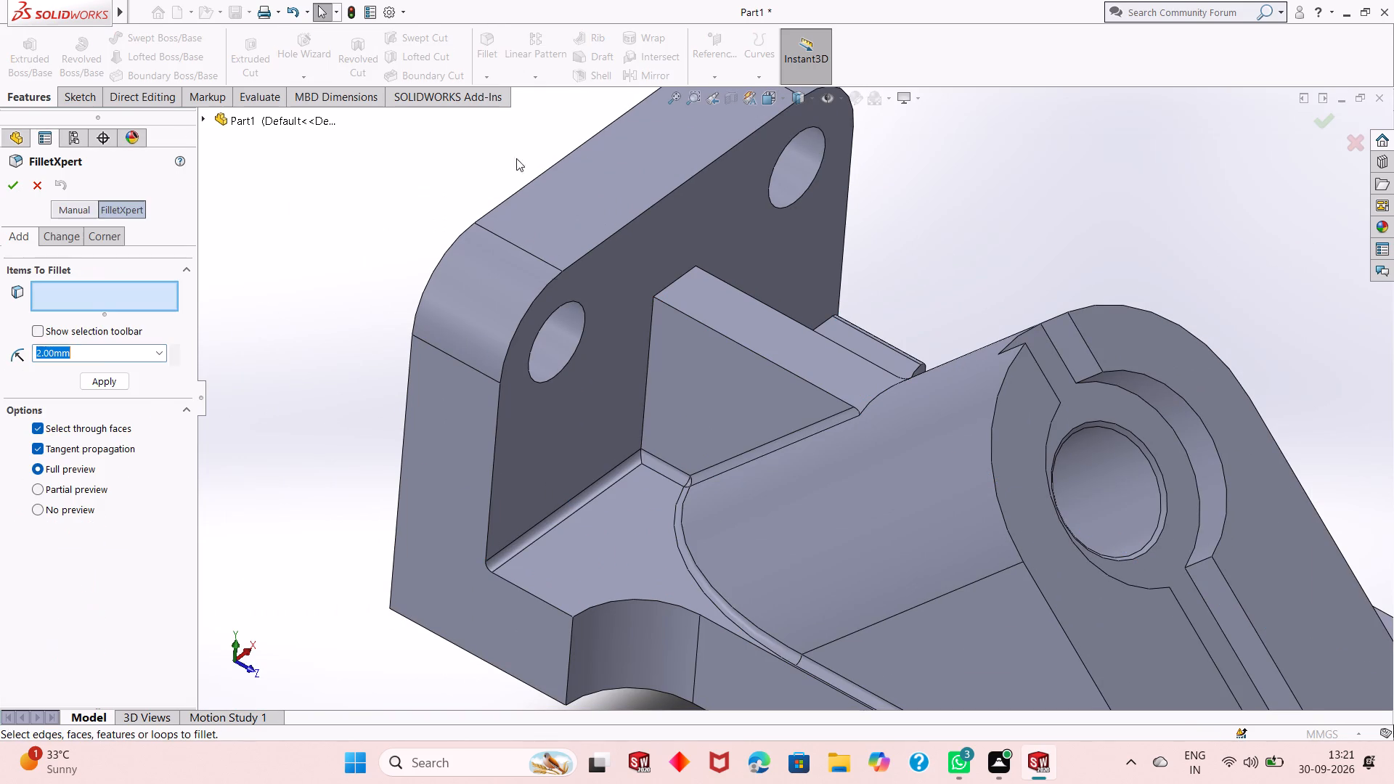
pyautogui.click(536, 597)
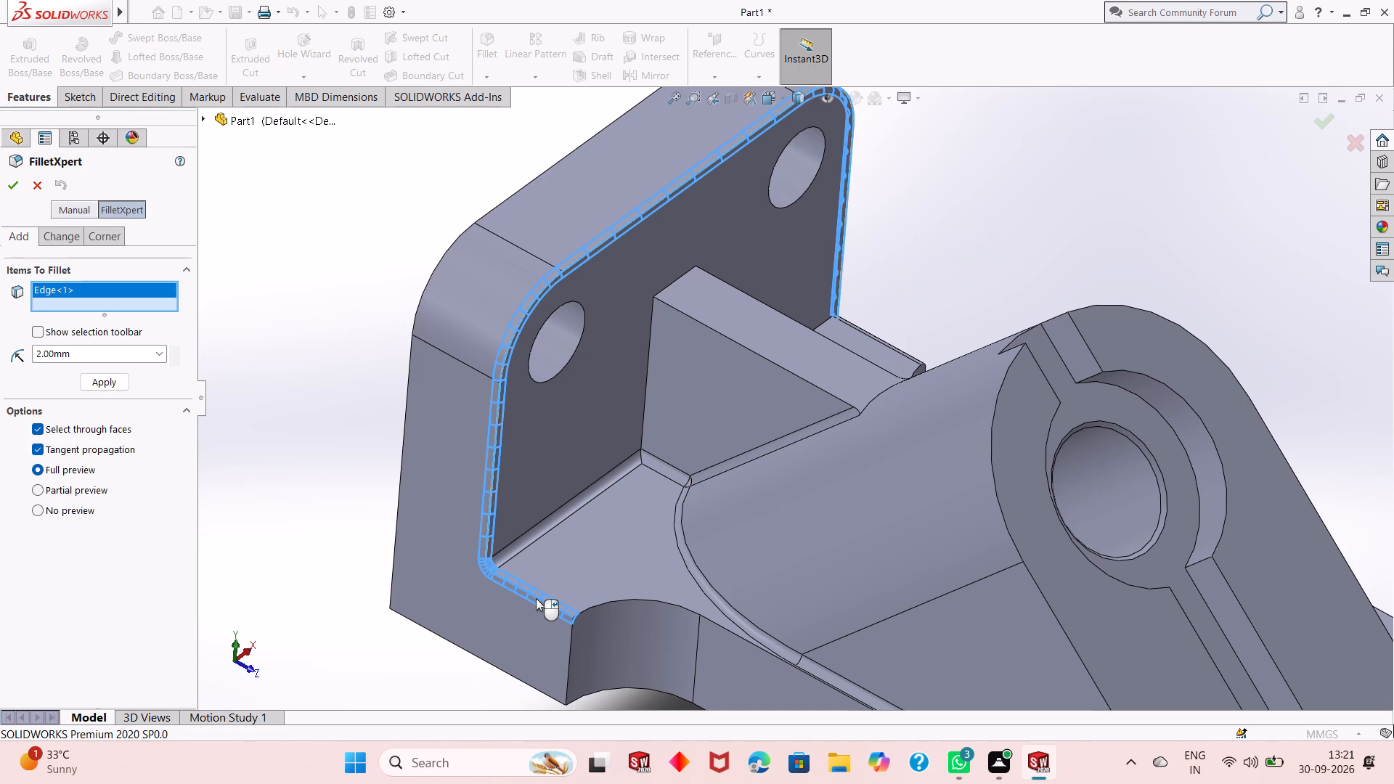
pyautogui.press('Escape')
# Examine the filleted transitions between base, upright plate, rib and inclined cylinder from both sides of the bracket.
pyautogui.scroll(-1, 536, 597)
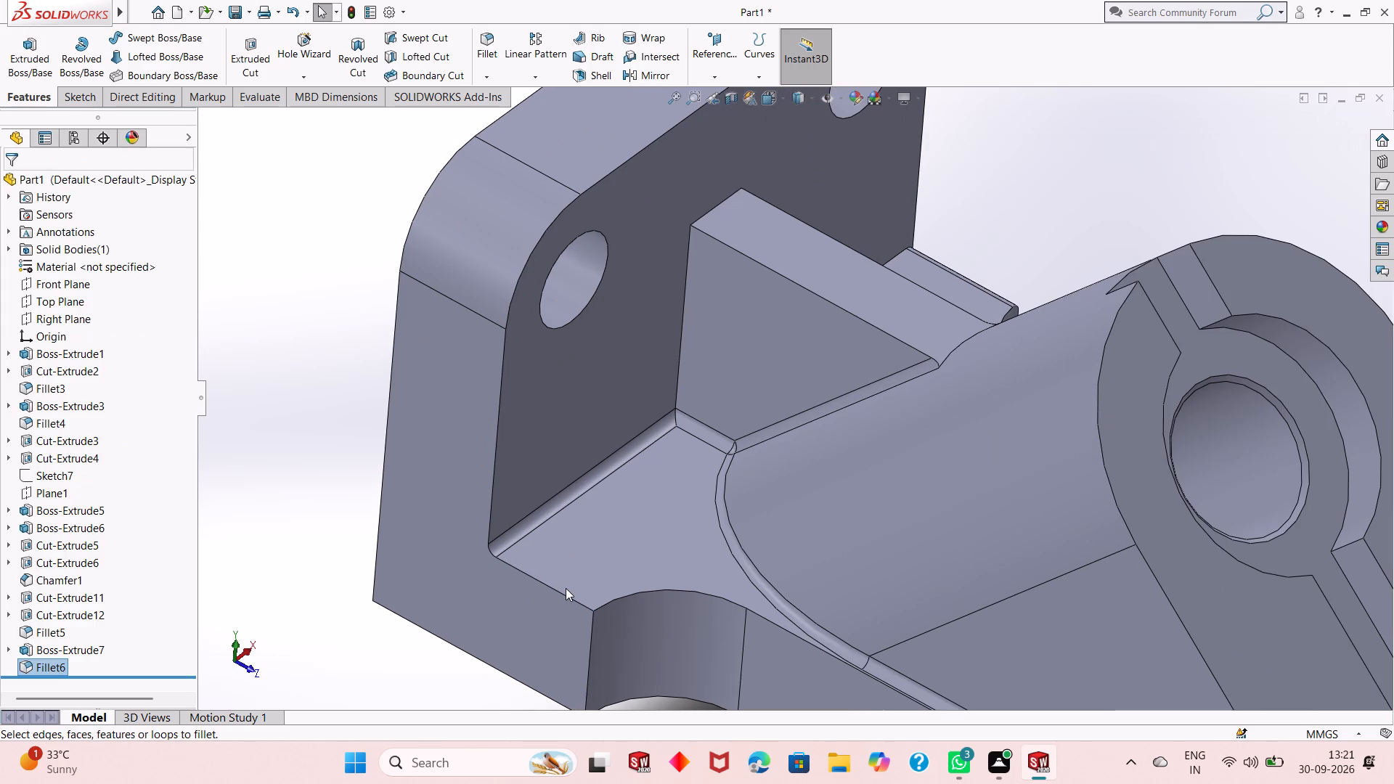
pyautogui.scroll(1, 587, 627)
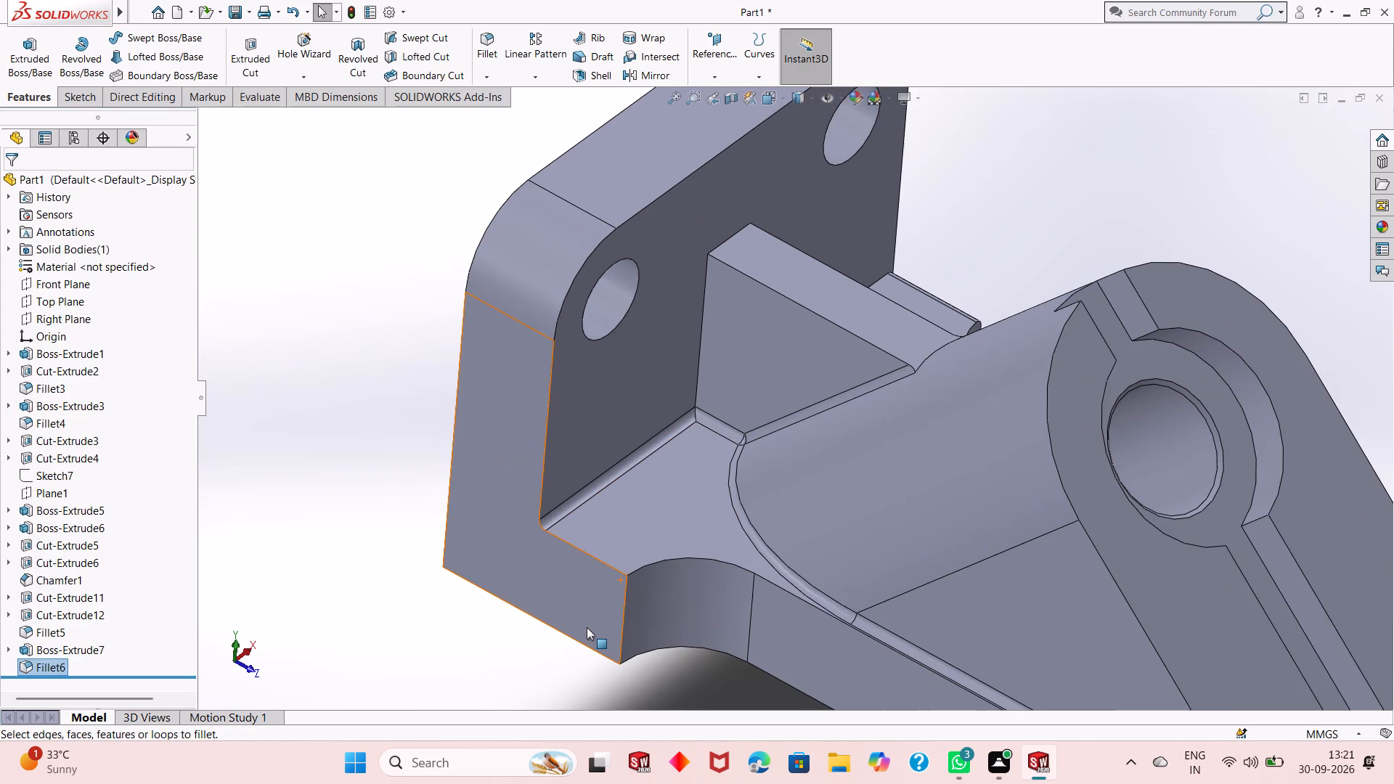
pyautogui.scroll(1, 587, 627)
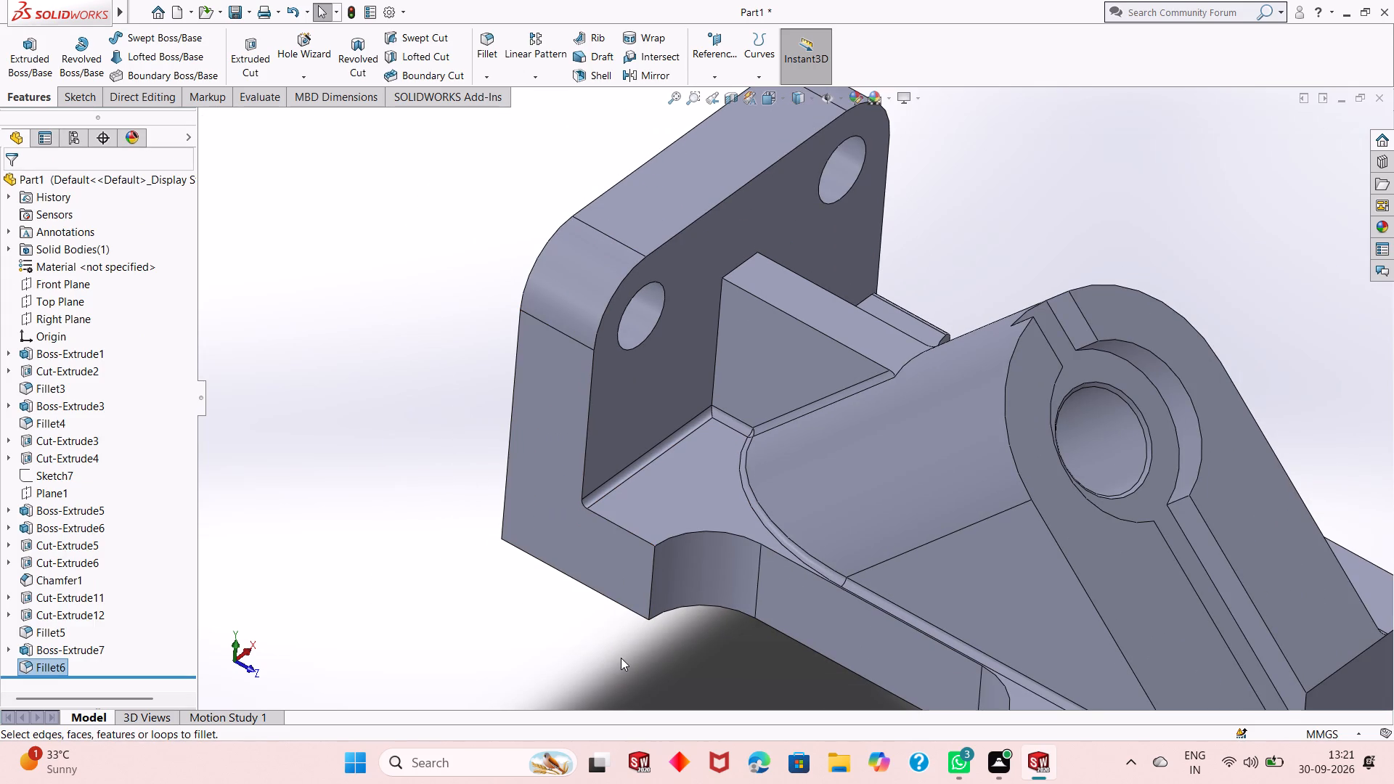
pyautogui.scroll(3, 602, 627)
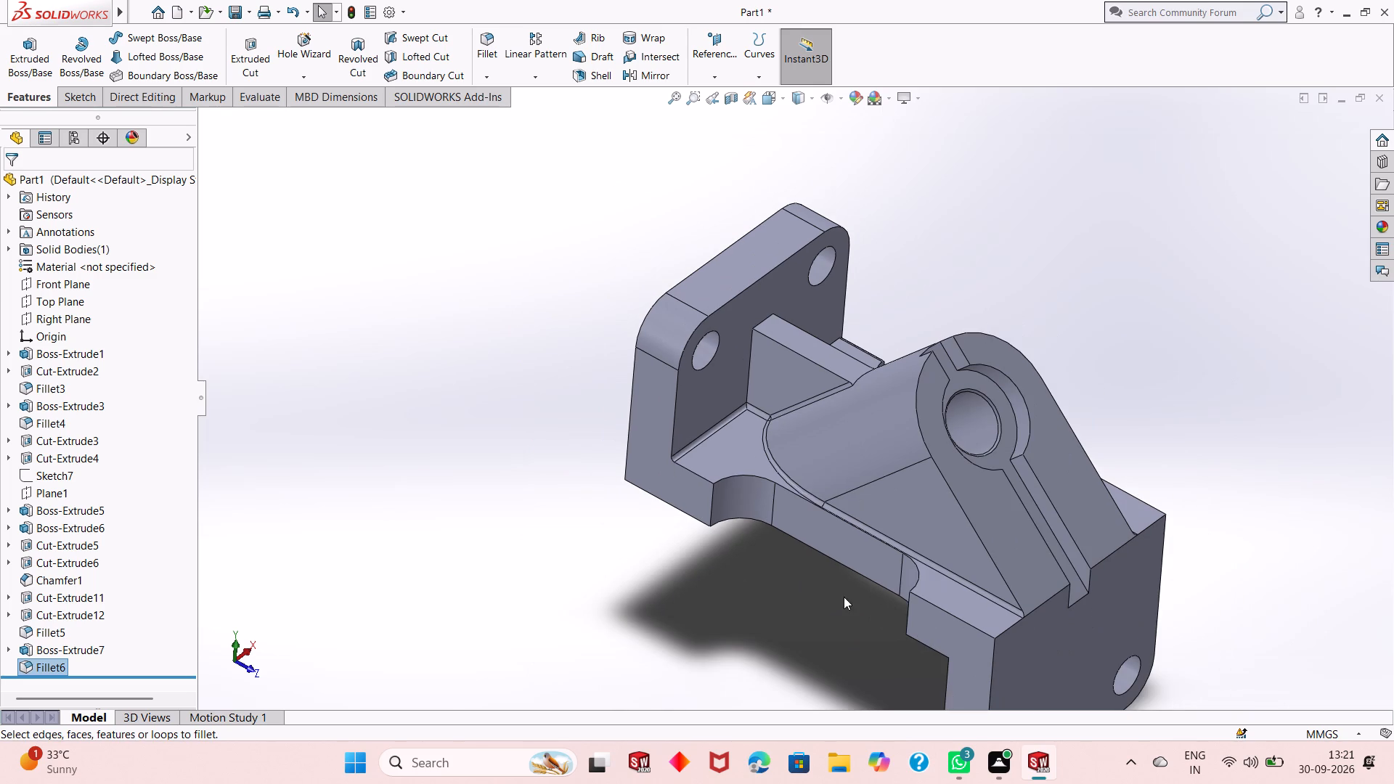
pyautogui.moveTo(841, 601); pyautogui.dragTo(654, 589, button='middle')
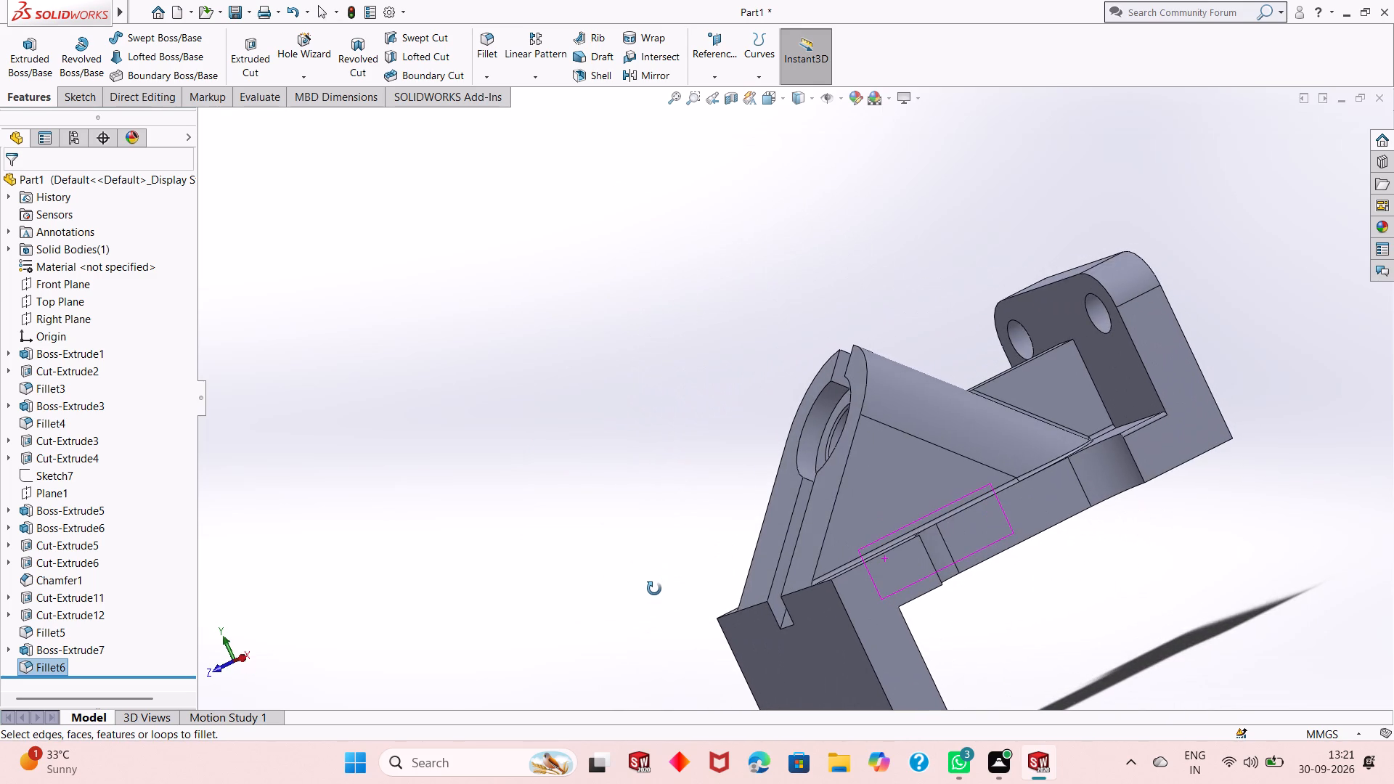
pyautogui.moveTo(654, 589); pyautogui.dragTo(685, 697, button='middle')
pyautogui.scroll(4, 698, 573)
pyautogui.scroll(-2, 1018, 476)
pyautogui.scroll(-3, 747, 446)
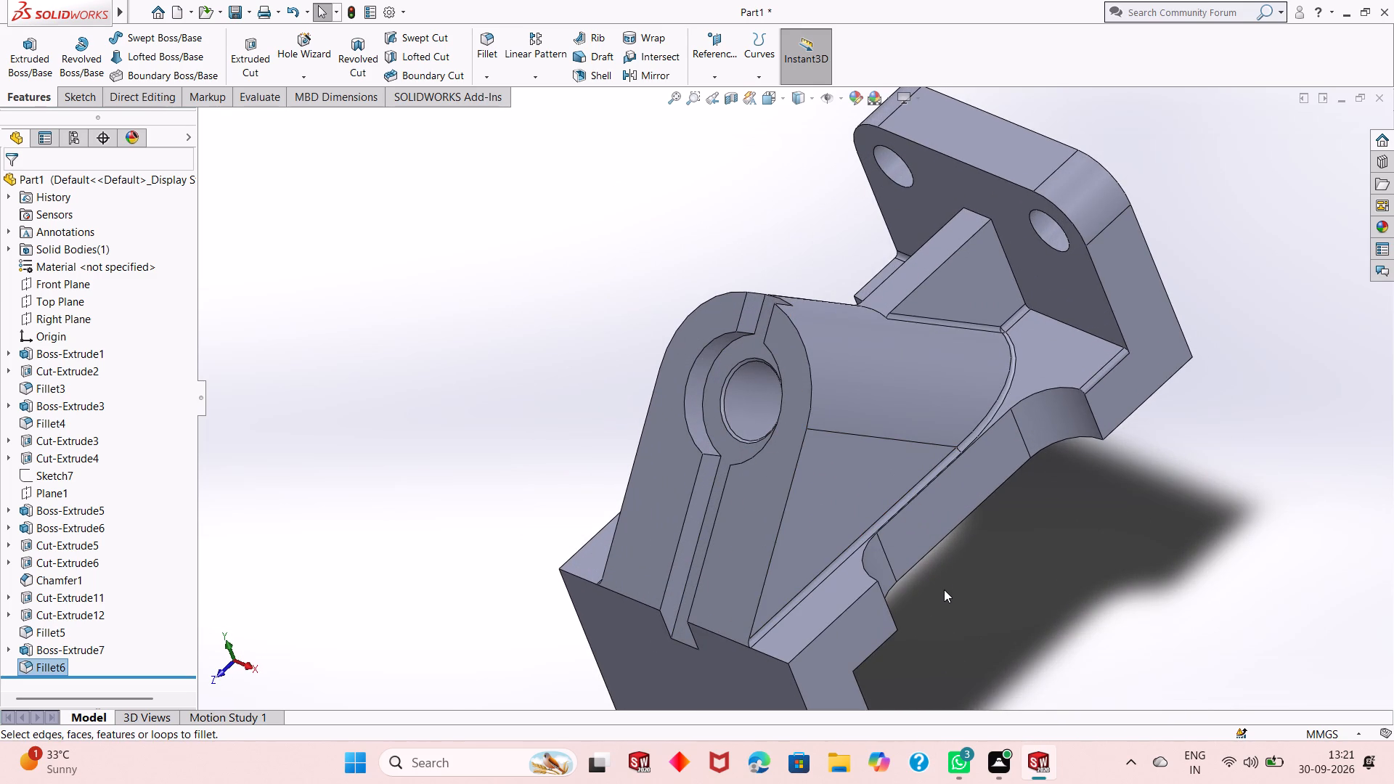
# Examine the filleted edges around the rib, inclined cylinder, base and upright plate from several angles.
pyautogui.moveTo(944, 590); pyautogui.dragTo(910, 560, button='middle')
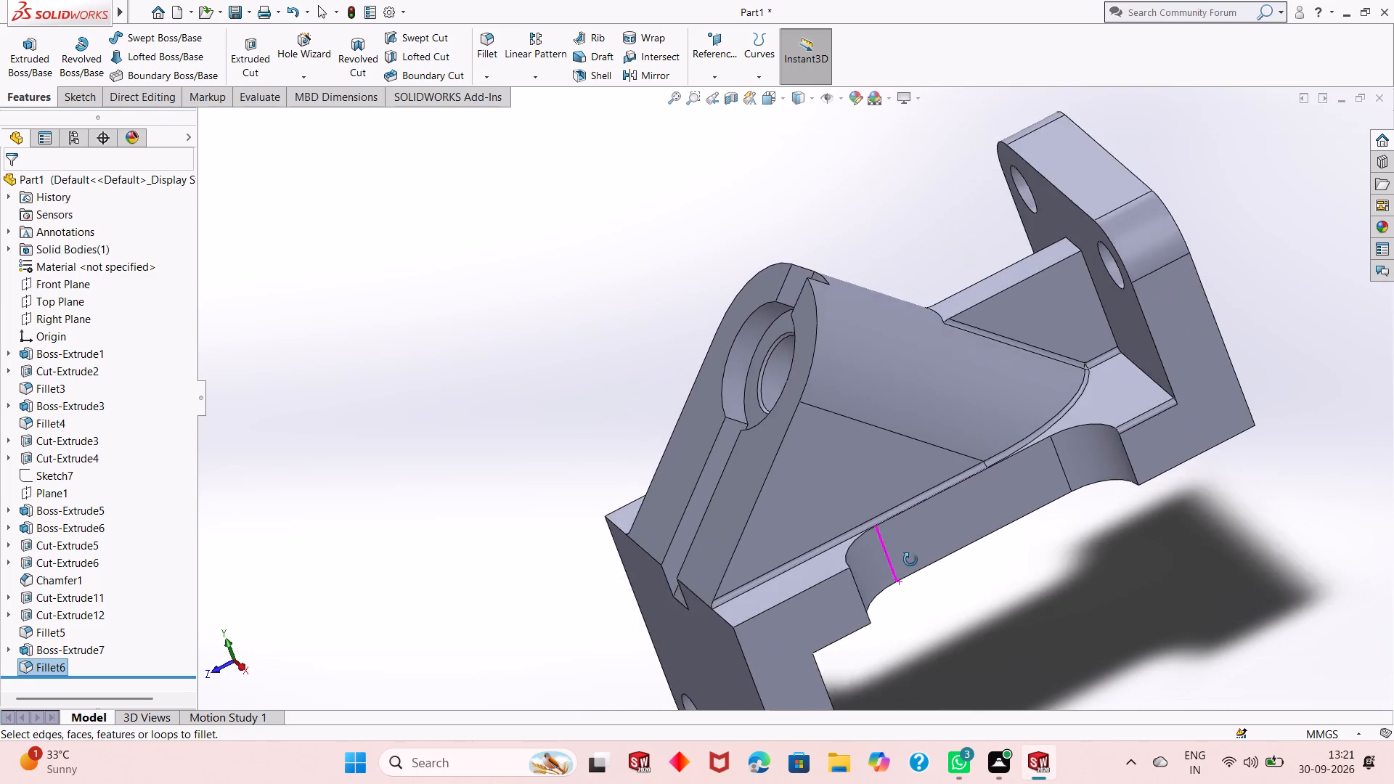
pyautogui.moveTo(910, 560); pyautogui.dragTo(898, 581, button='middle')
pyautogui.scroll(2, 898, 581)
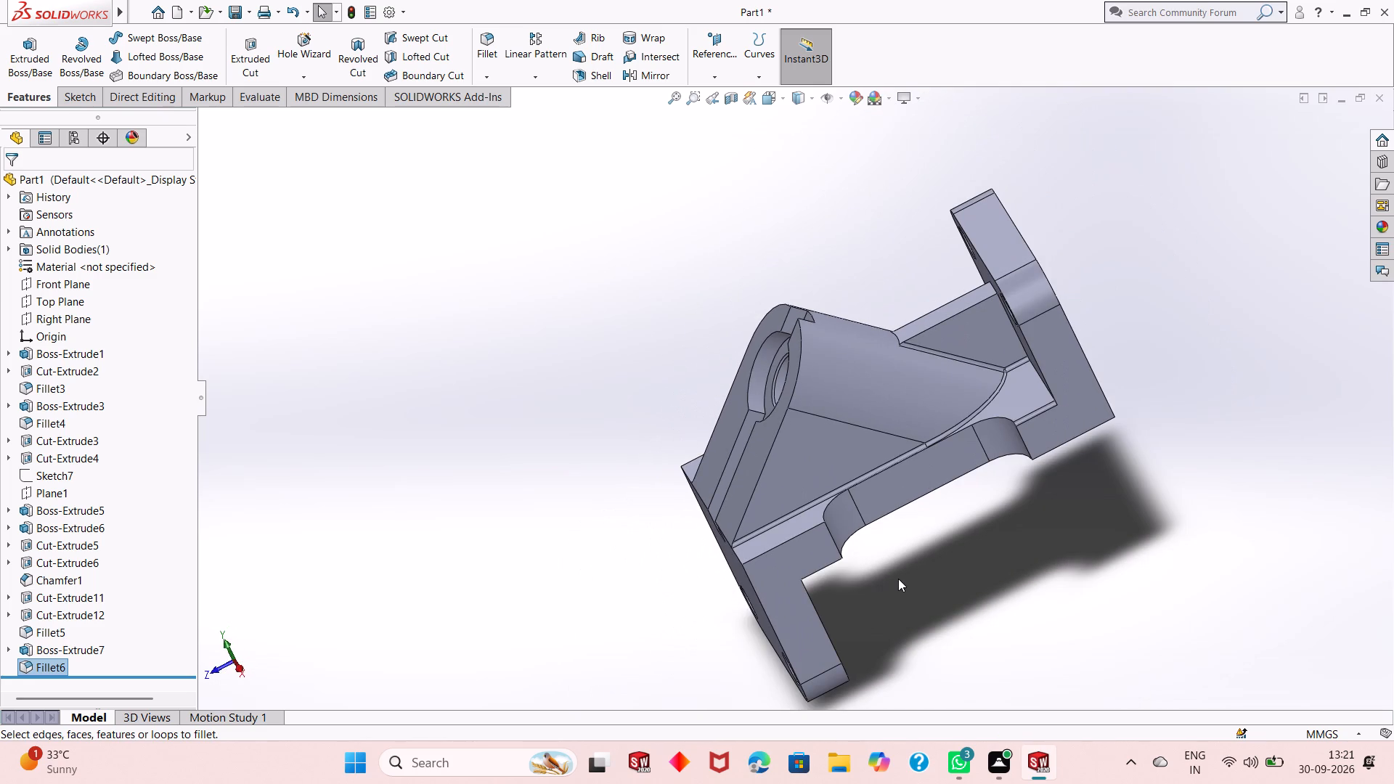
pyautogui.scroll(1, 898, 579)
pyautogui.moveTo(909, 477); pyautogui.dragTo(961, 455, button='middle')
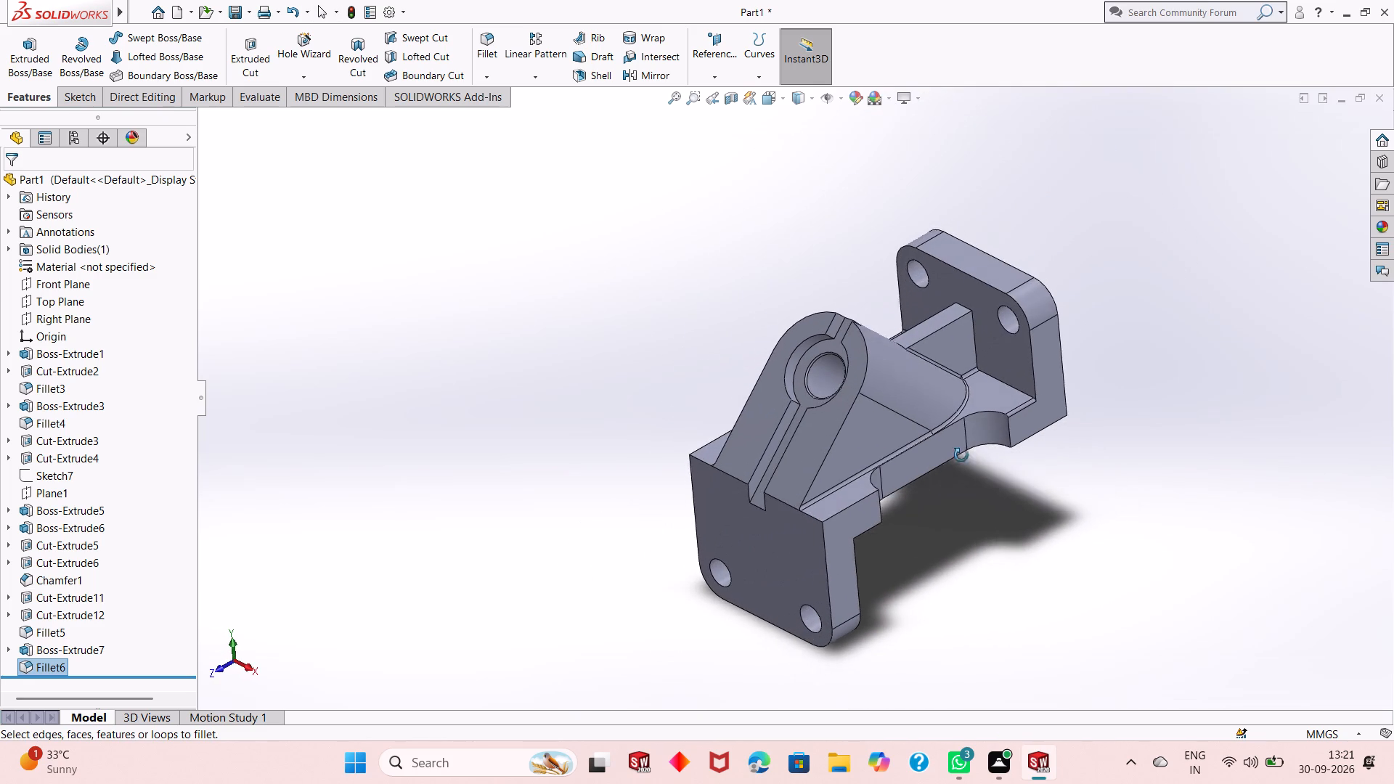
pyautogui.moveTo(961, 455); pyautogui.dragTo(966, 448, button='middle')
pyautogui.scroll(-5, 932, 403)
pyautogui.scroll(2, 864, 425)
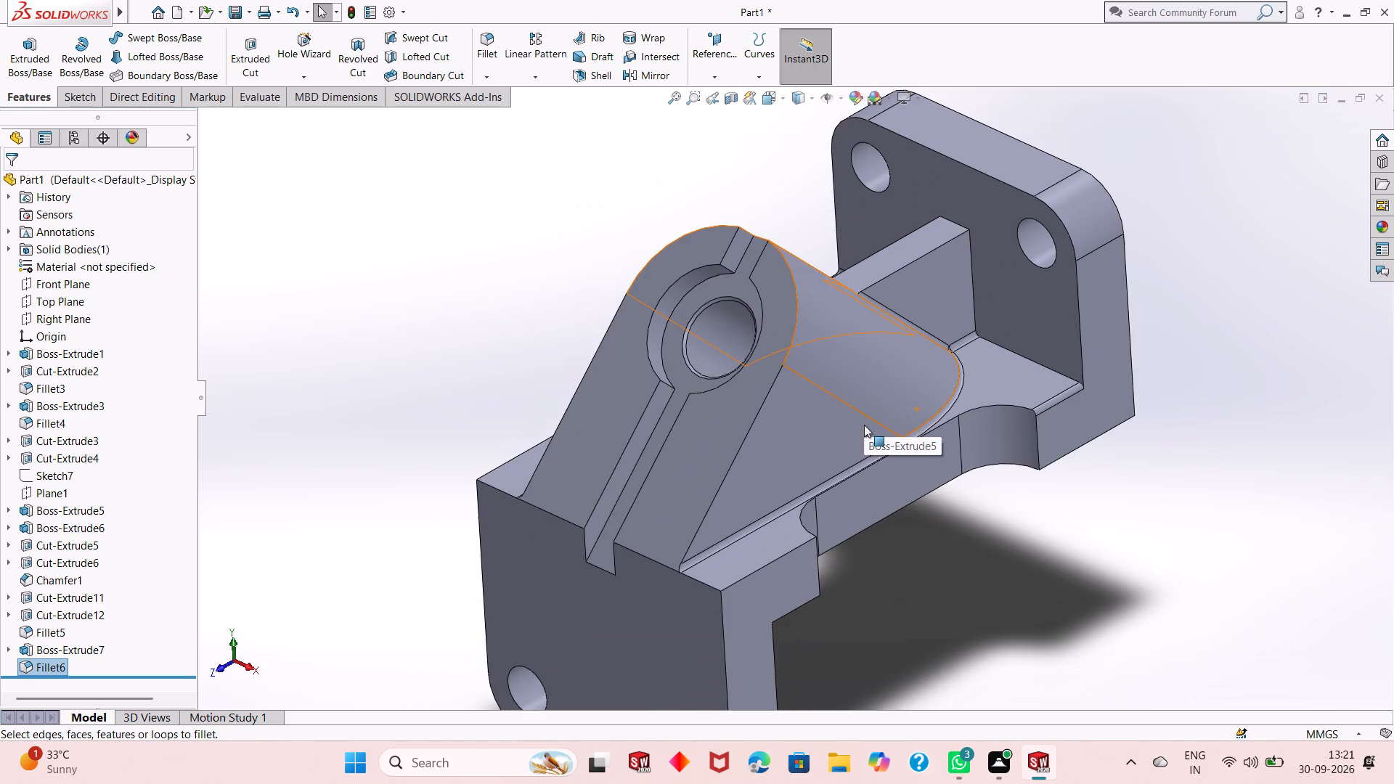
pyautogui.scroll(2, 864, 425)
pyautogui.scroll(-2, 791, 386)
pyautogui.scroll(1, 939, 527)
pyautogui.moveTo(965, 547); pyautogui.dragTo(965, 548, button='middle')
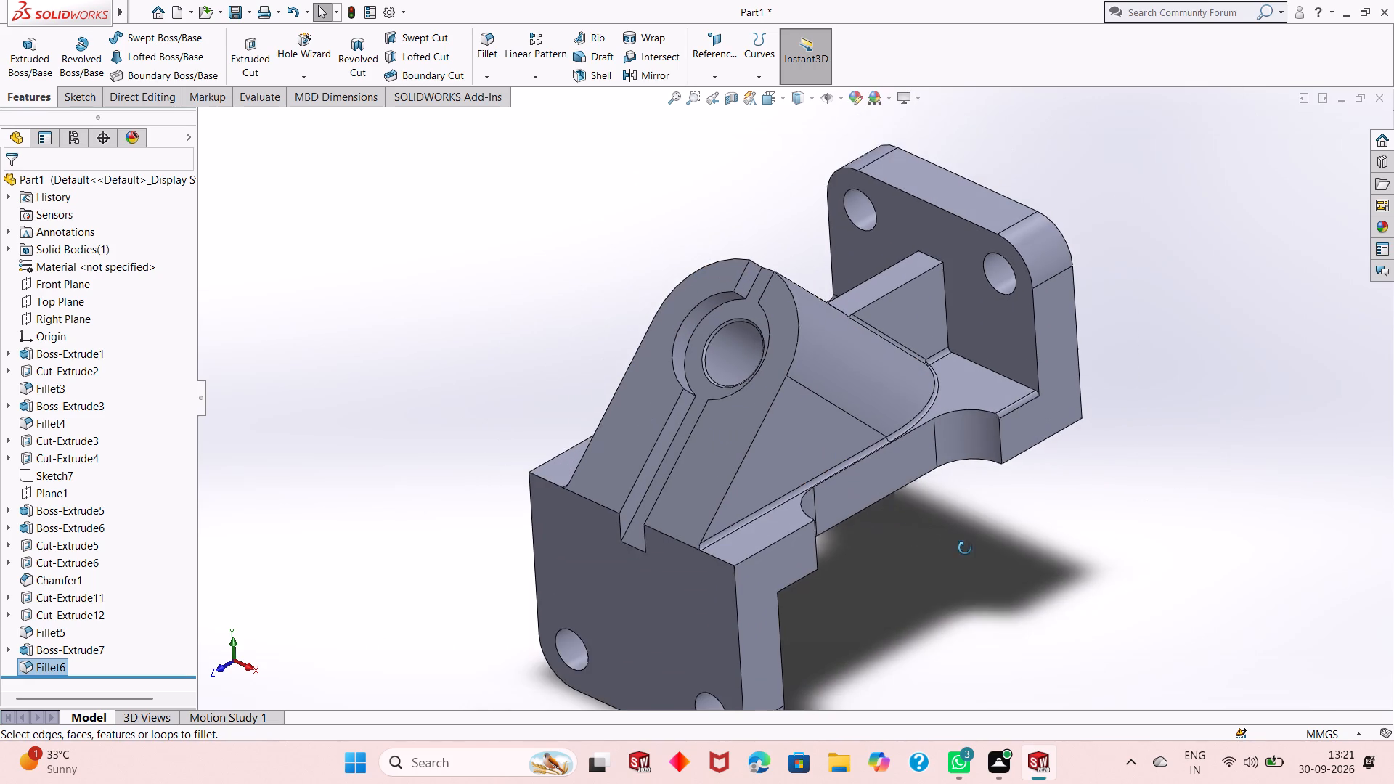
pyautogui.moveTo(965, 548); pyautogui.dragTo(955, 516, button='middle')
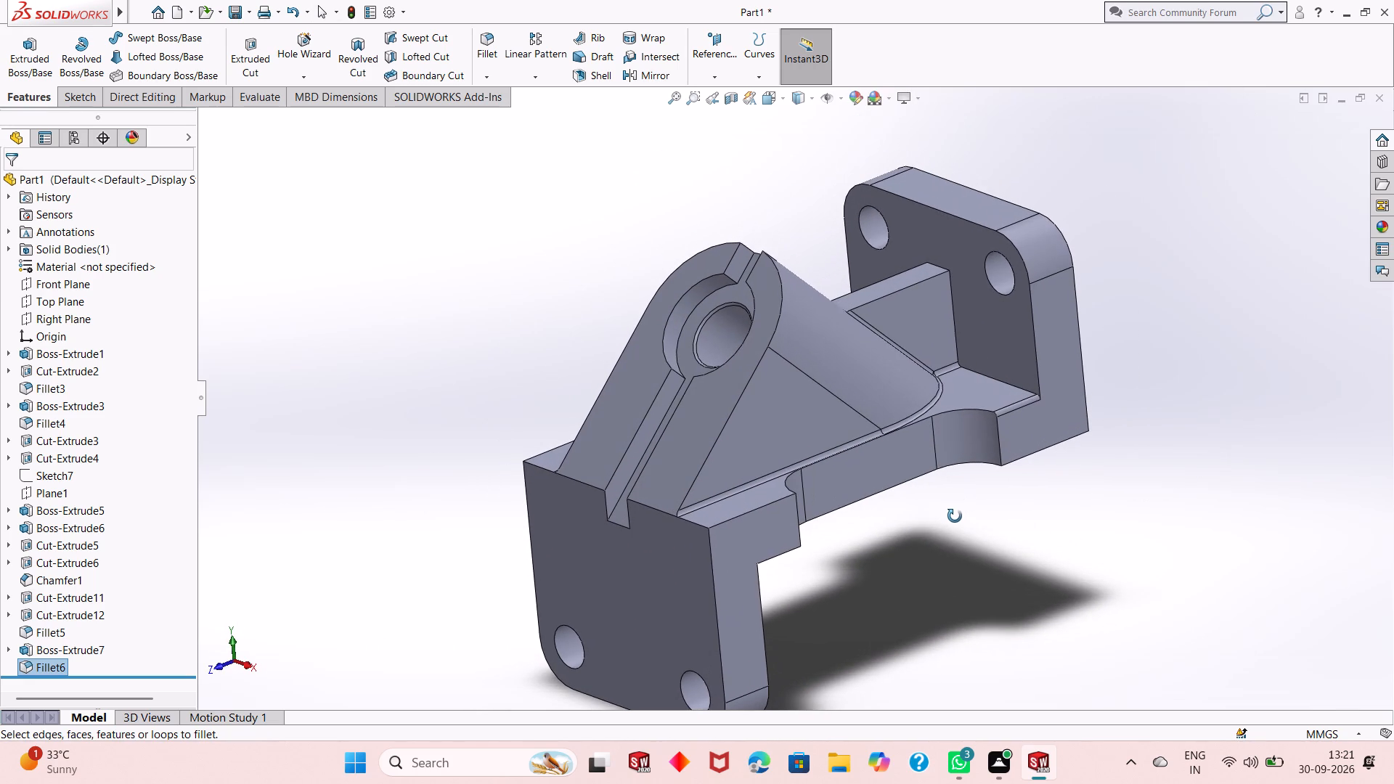
pyautogui.moveTo(955, 516); pyautogui.dragTo(953, 520, button='middle')
pyautogui.scroll(-3, 1018, 357)
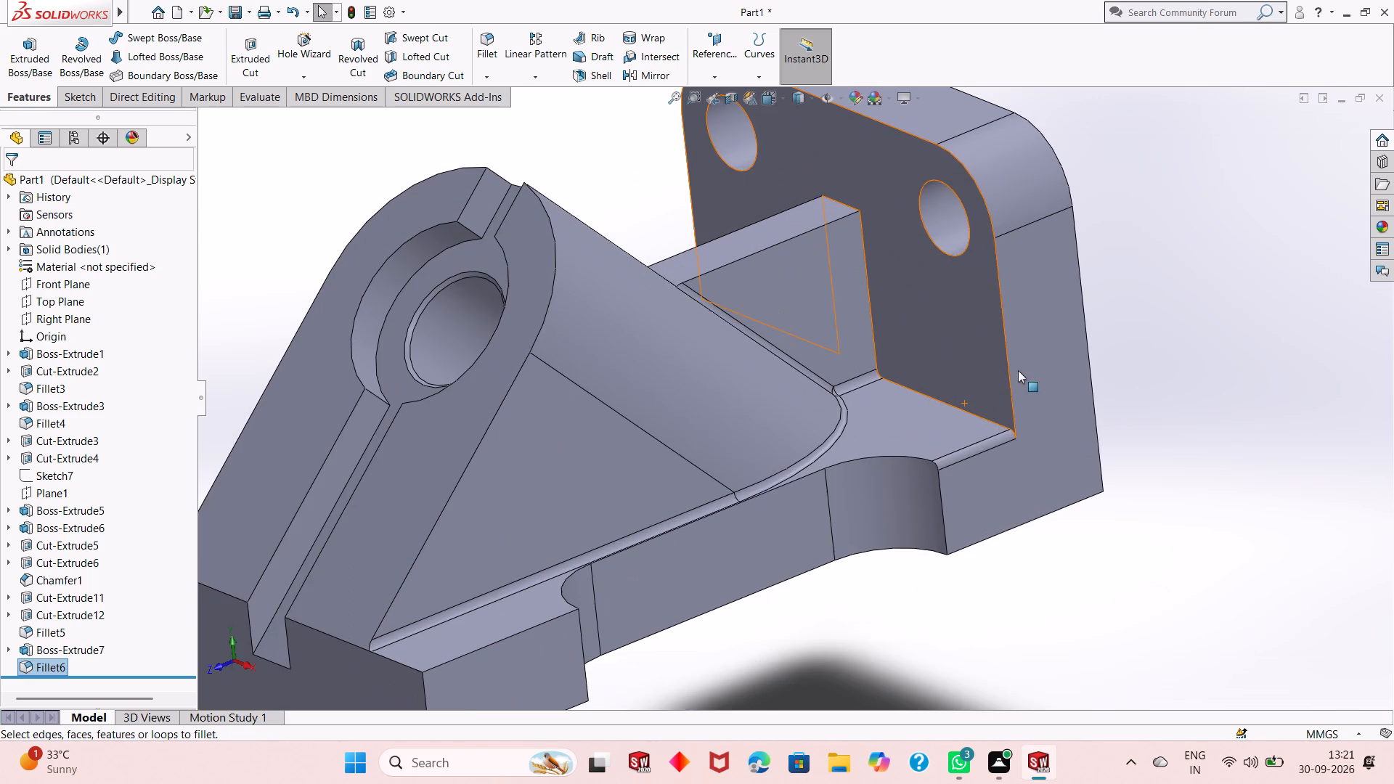
pyautogui.moveTo(999, 515); pyautogui.dragTo(999, 558, button='middle')
# Undo the last fillet on the bracket.
pyautogui.hotkey('ctrl', 'z')
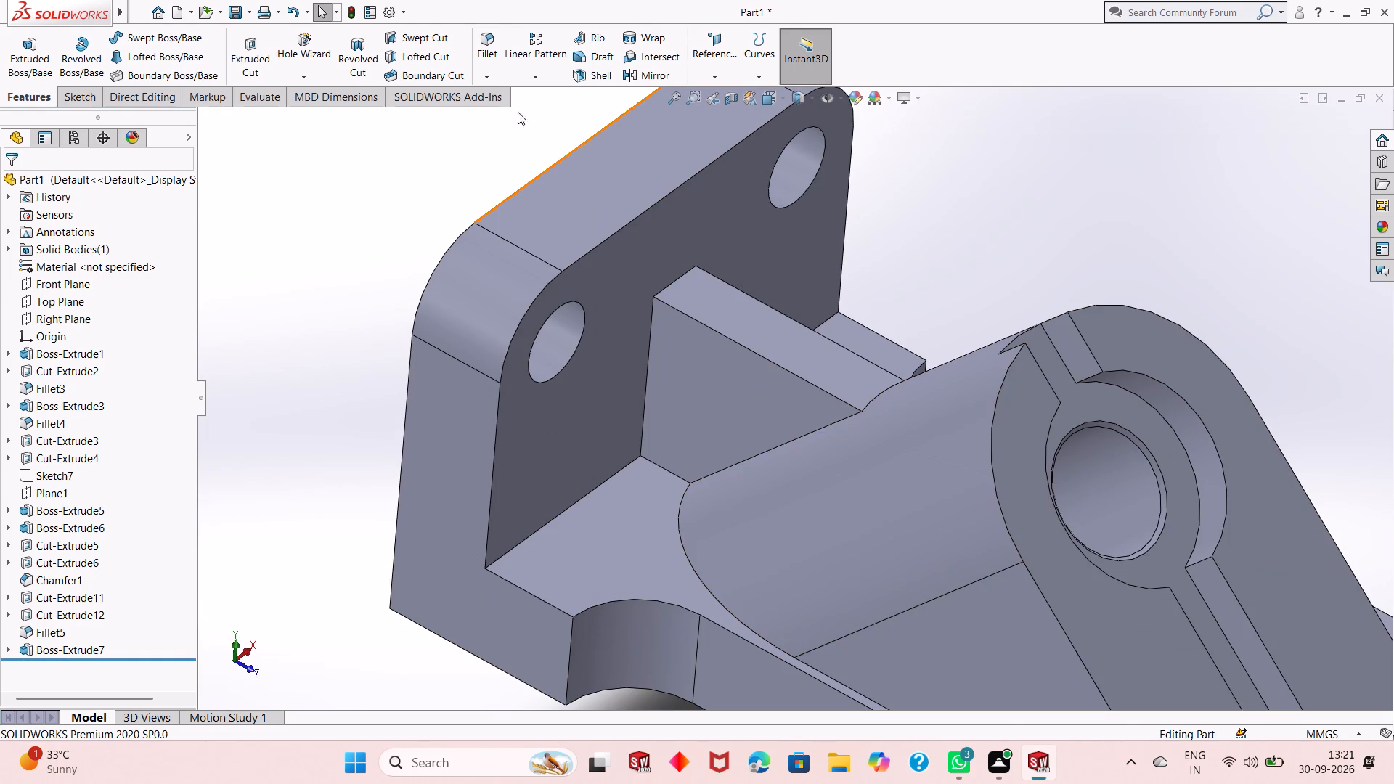
# Start a 2 mm fillet with the rib-to-base, plate-to-base, rib-to-cylinder and cylinder-to-base edges on one side of the rib.
pyautogui.click(484, 41)
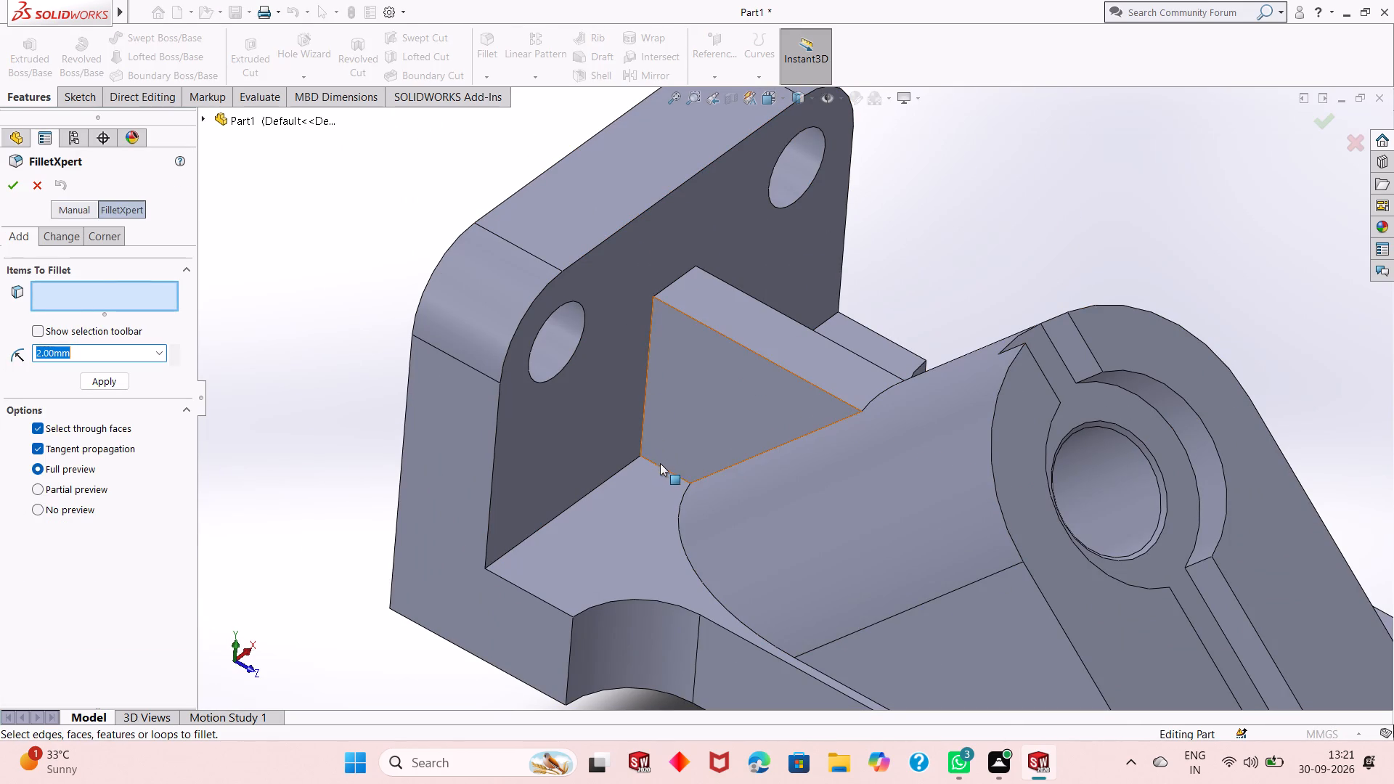
pyautogui.click(664, 467)
pyautogui.click(593, 491)
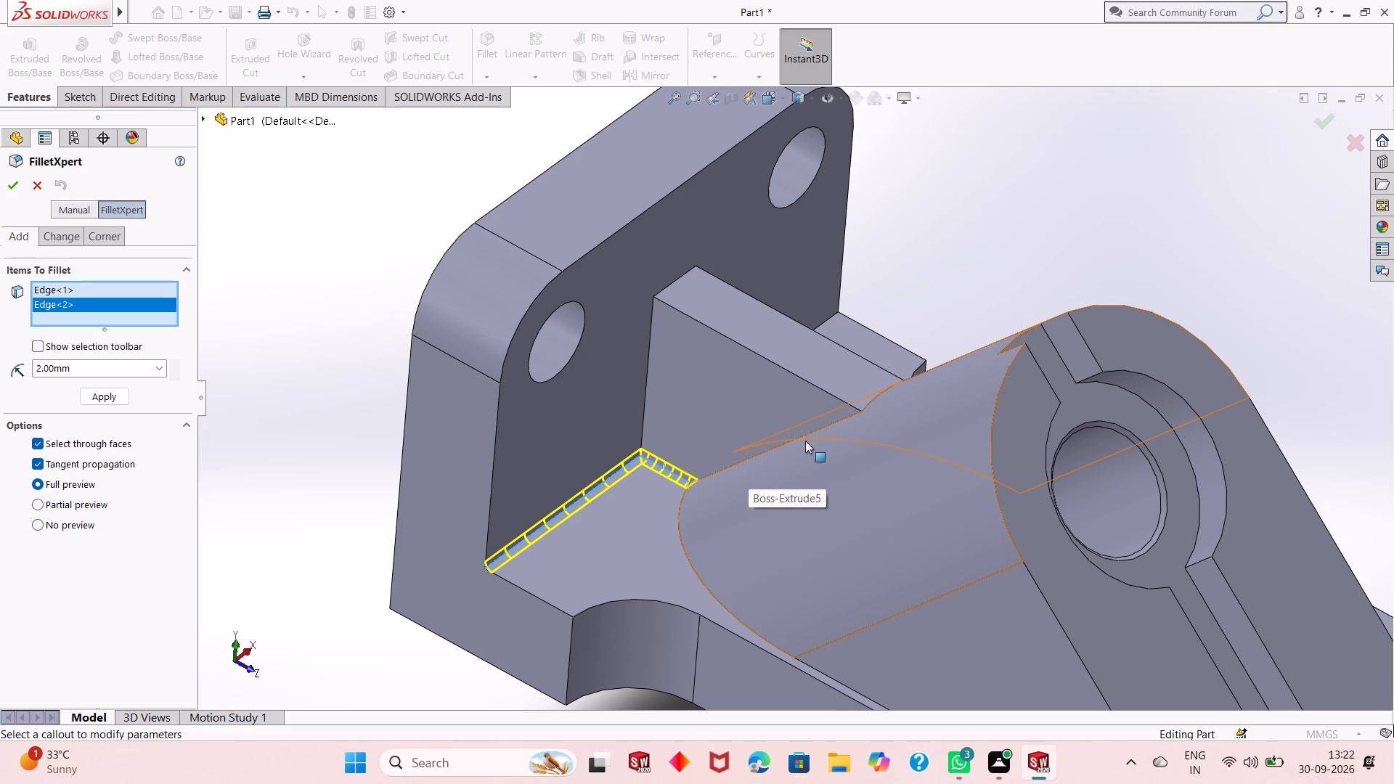
pyautogui.click(841, 419)
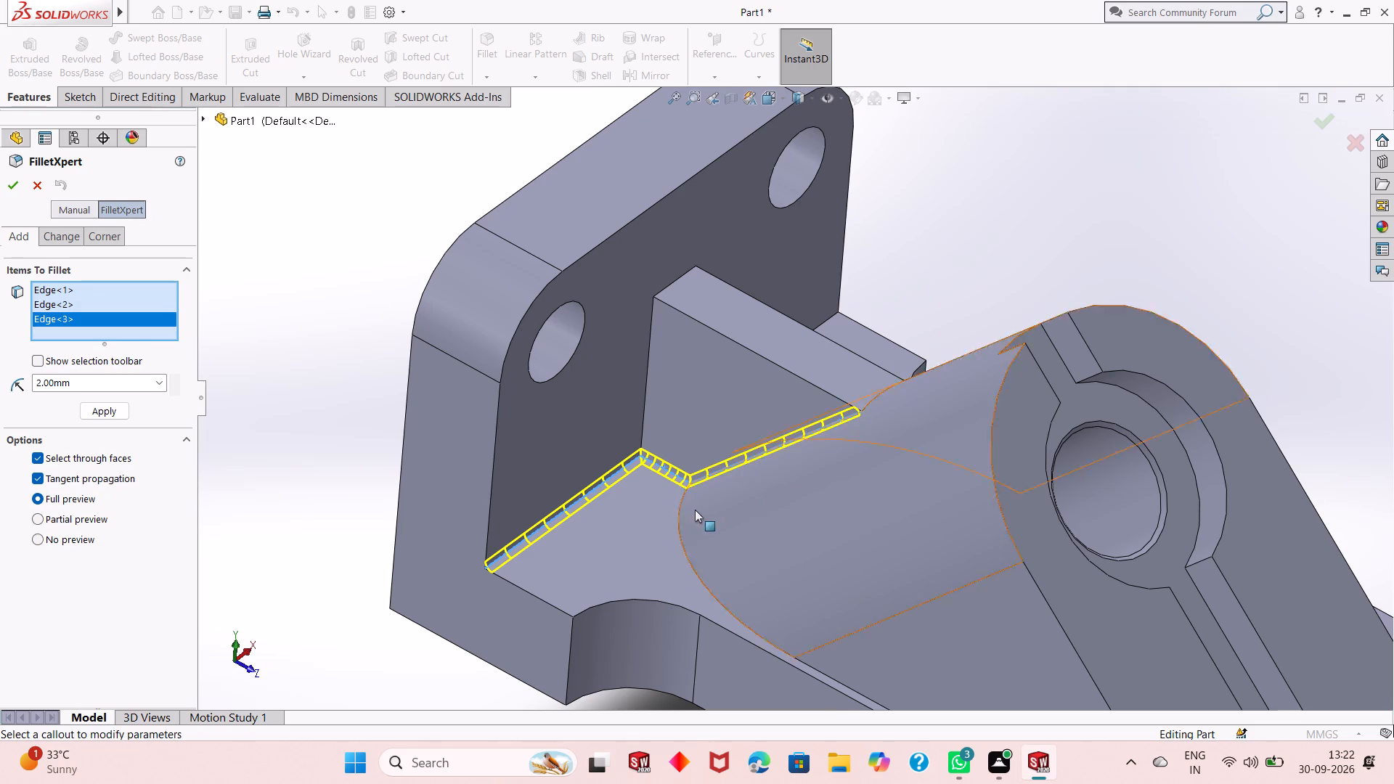
pyautogui.click(683, 543)
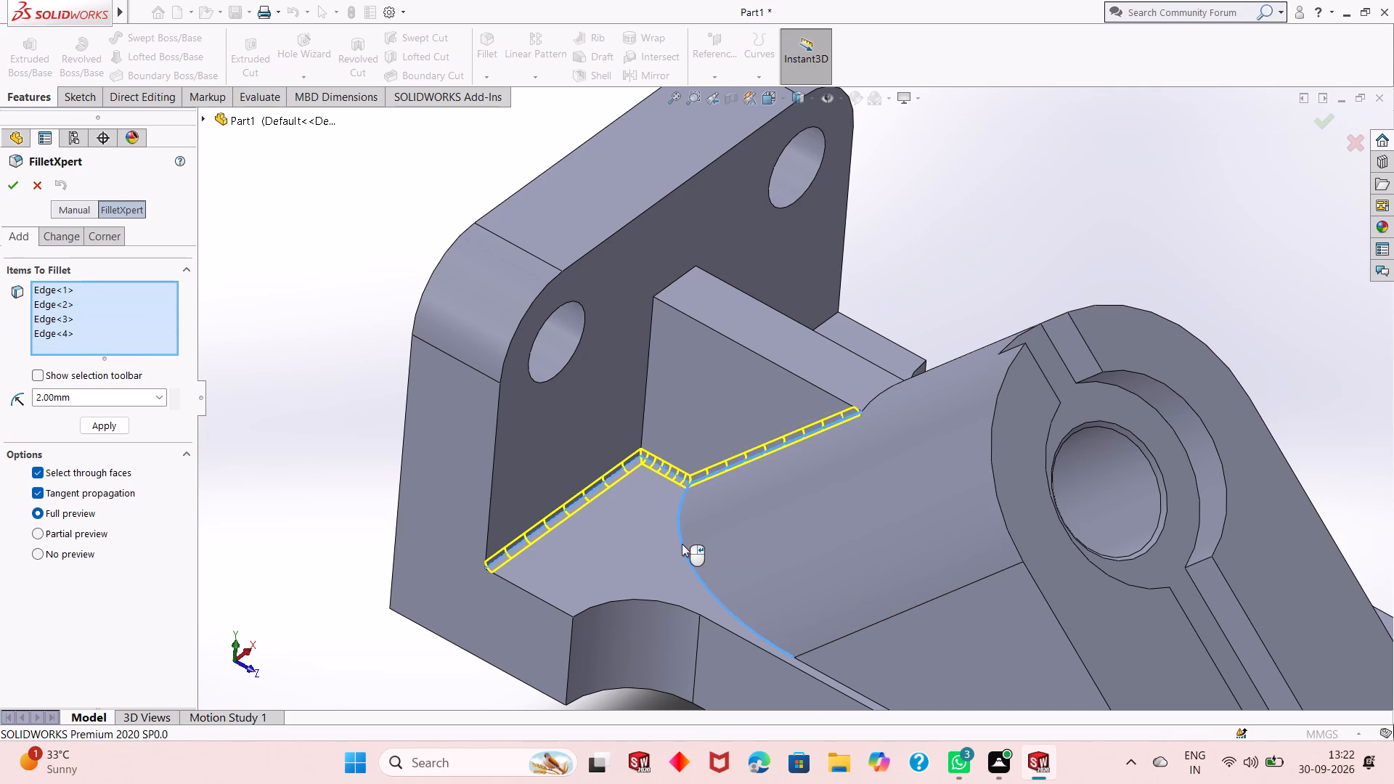
# Add the matching plate-to-base, rib-to-base, rib-to-cylinder and cylinder-to-base edges on the rib's opposite side and create the 2 mm fillet.
pyautogui.scroll(3, 678, 540)
pyautogui.moveTo(939, 491); pyautogui.dragTo(937, 485, button='middle')
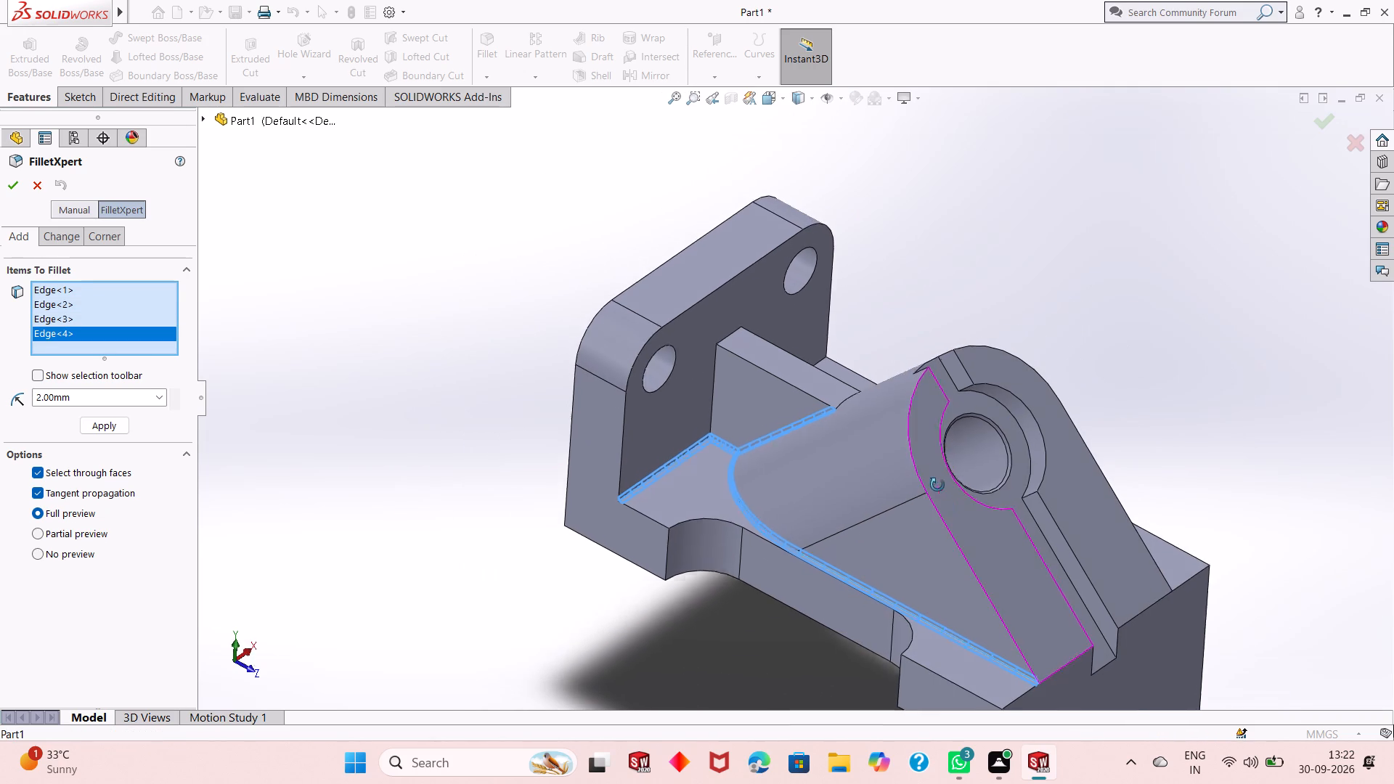
pyautogui.moveTo(937, 485); pyautogui.dragTo(851, 497, button='middle')
pyautogui.scroll(3, 835, 506)
pyautogui.scroll(1, 926, 533)
pyautogui.moveTo(927, 533); pyautogui.dragTo(969, 484, button='middle')
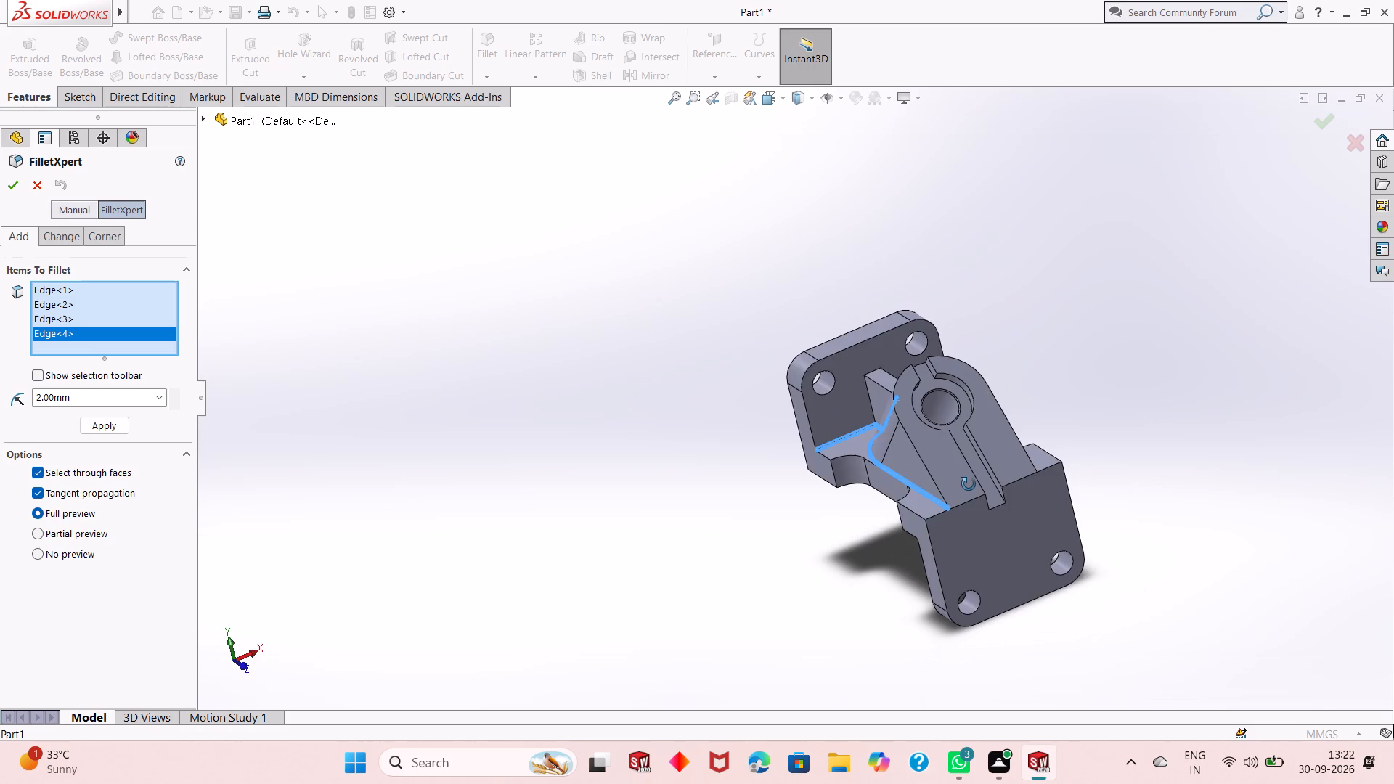
pyautogui.moveTo(969, 484); pyautogui.dragTo(857, 693, button='middle')
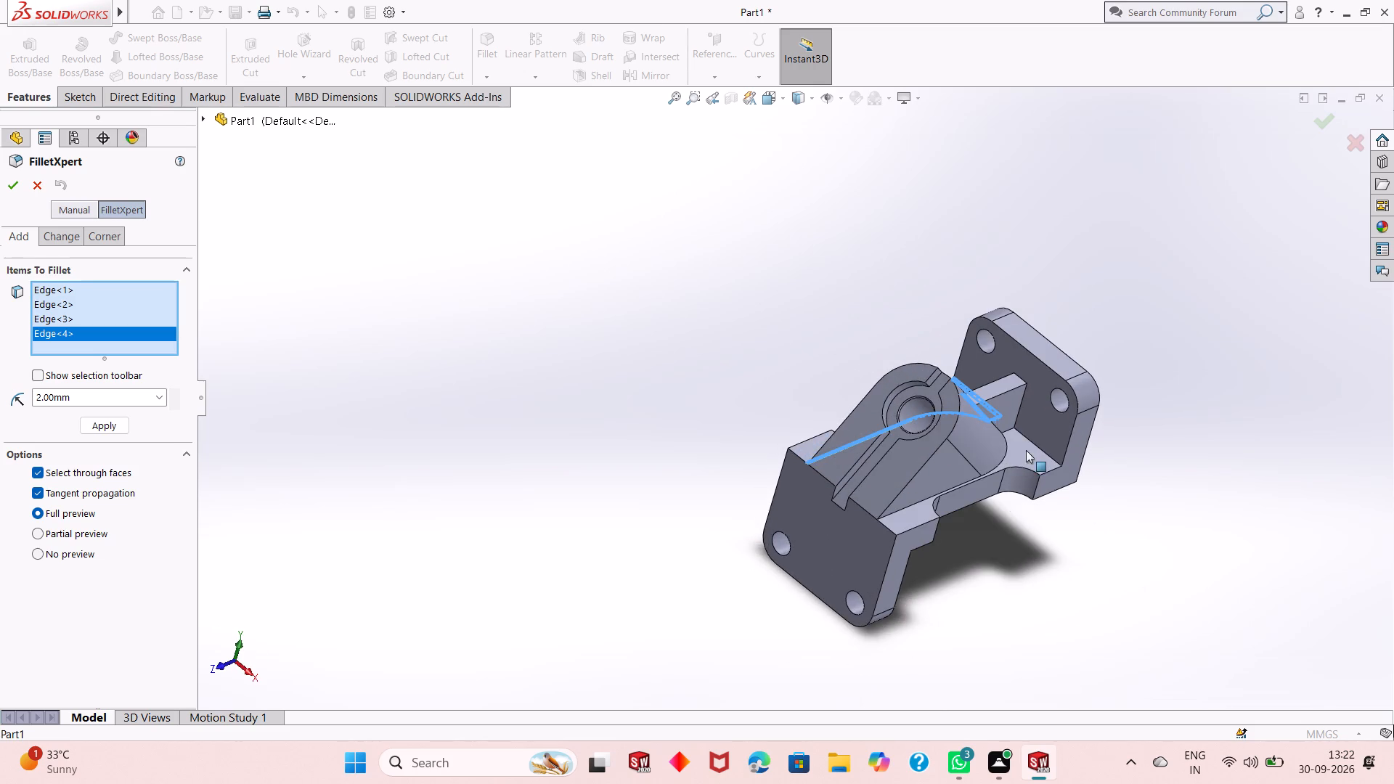
pyautogui.scroll(-6, 1026, 450)
pyautogui.scroll(-2, 784, 372)
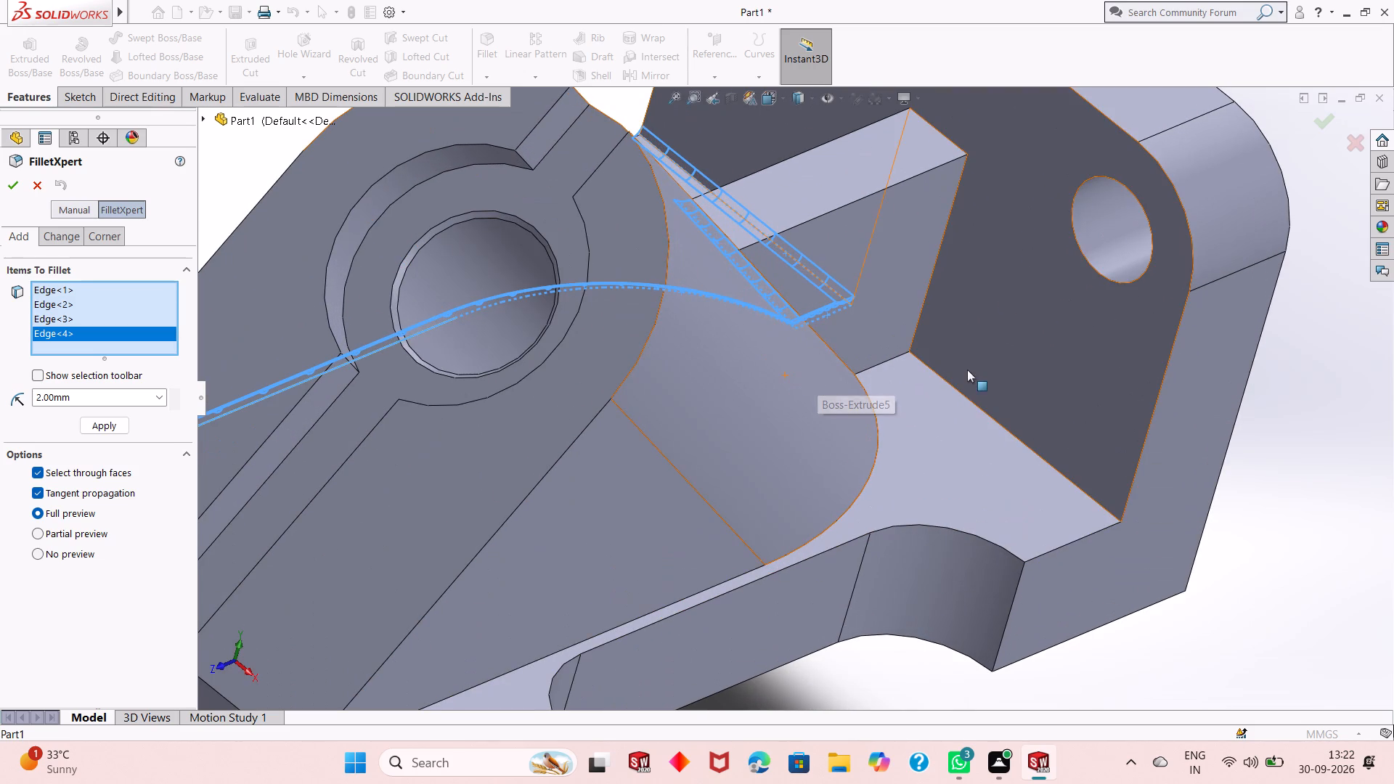
pyautogui.click(969, 400)
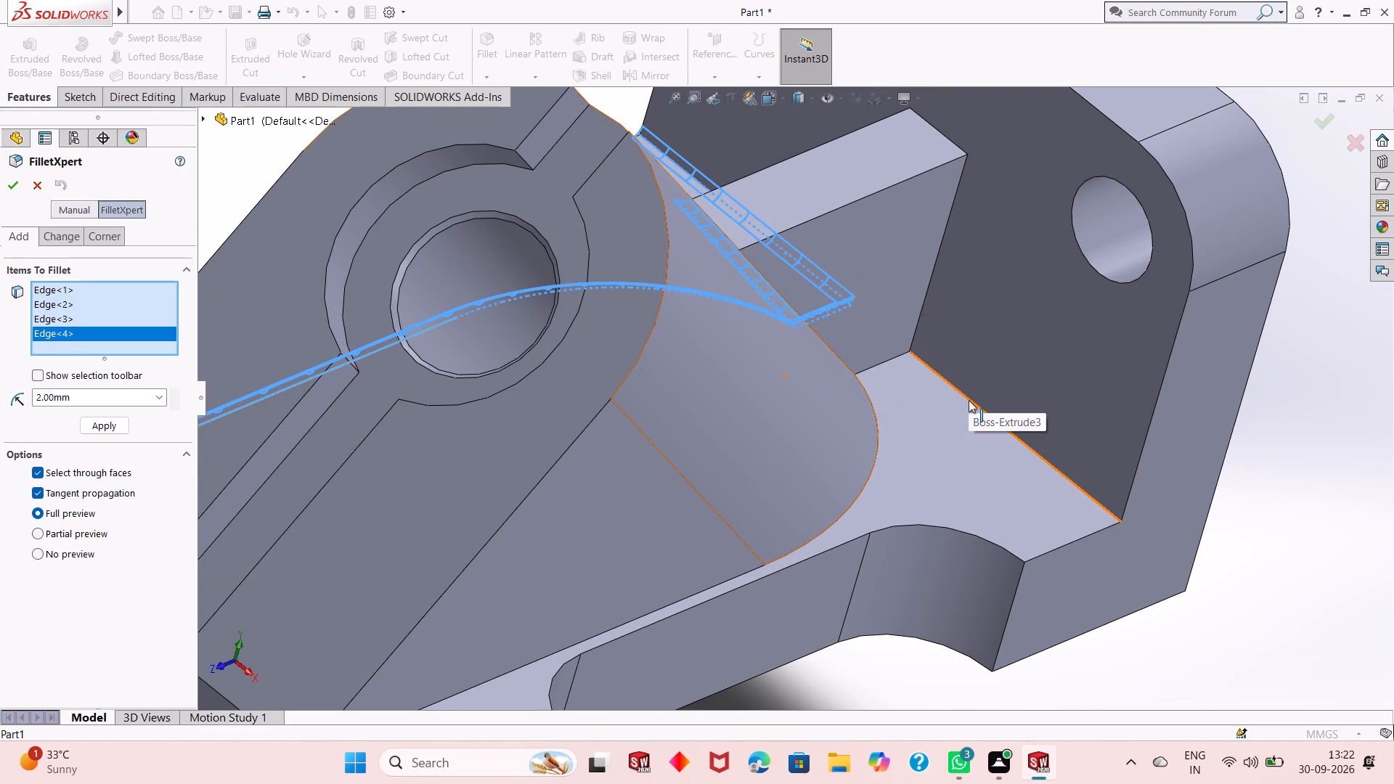
pyautogui.click(881, 364)
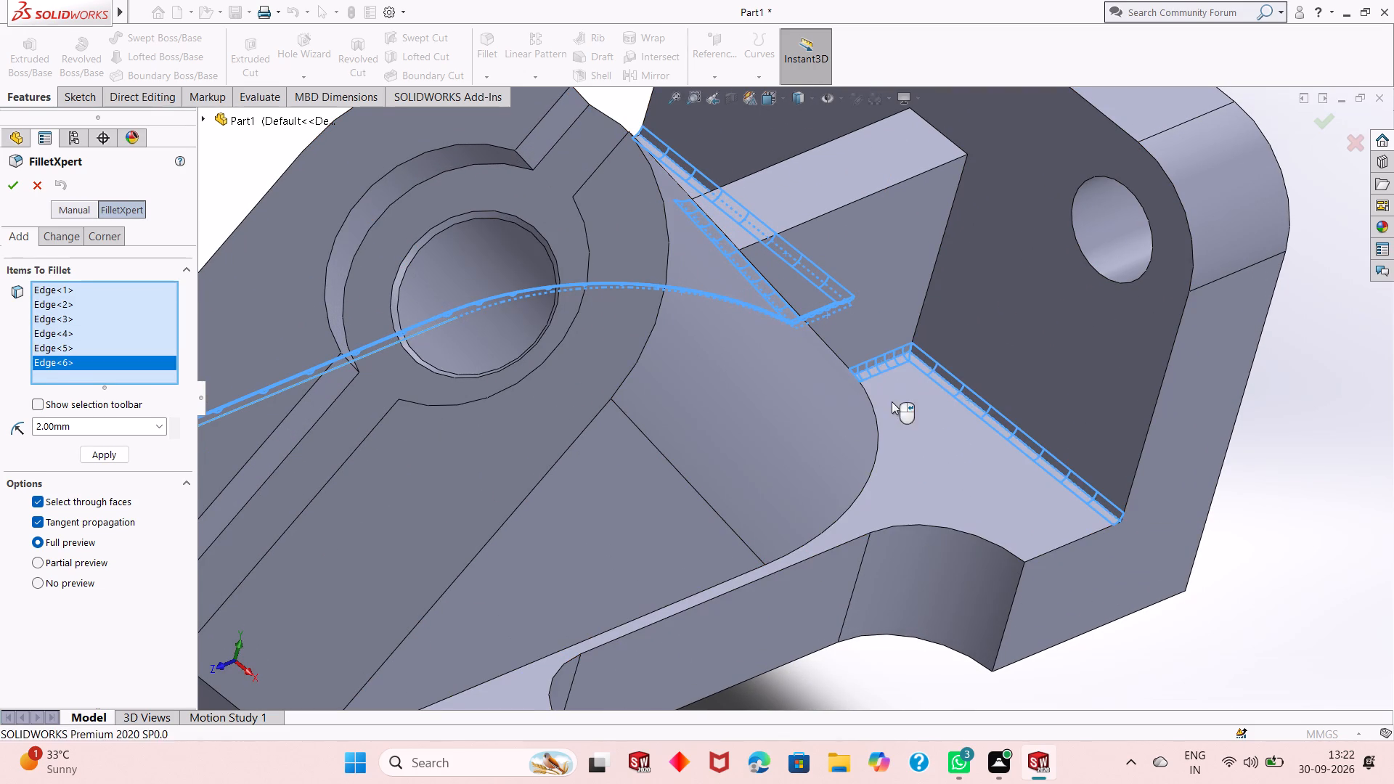
pyautogui.moveTo(892, 407); pyautogui.dragTo(840, 447, button='middle')
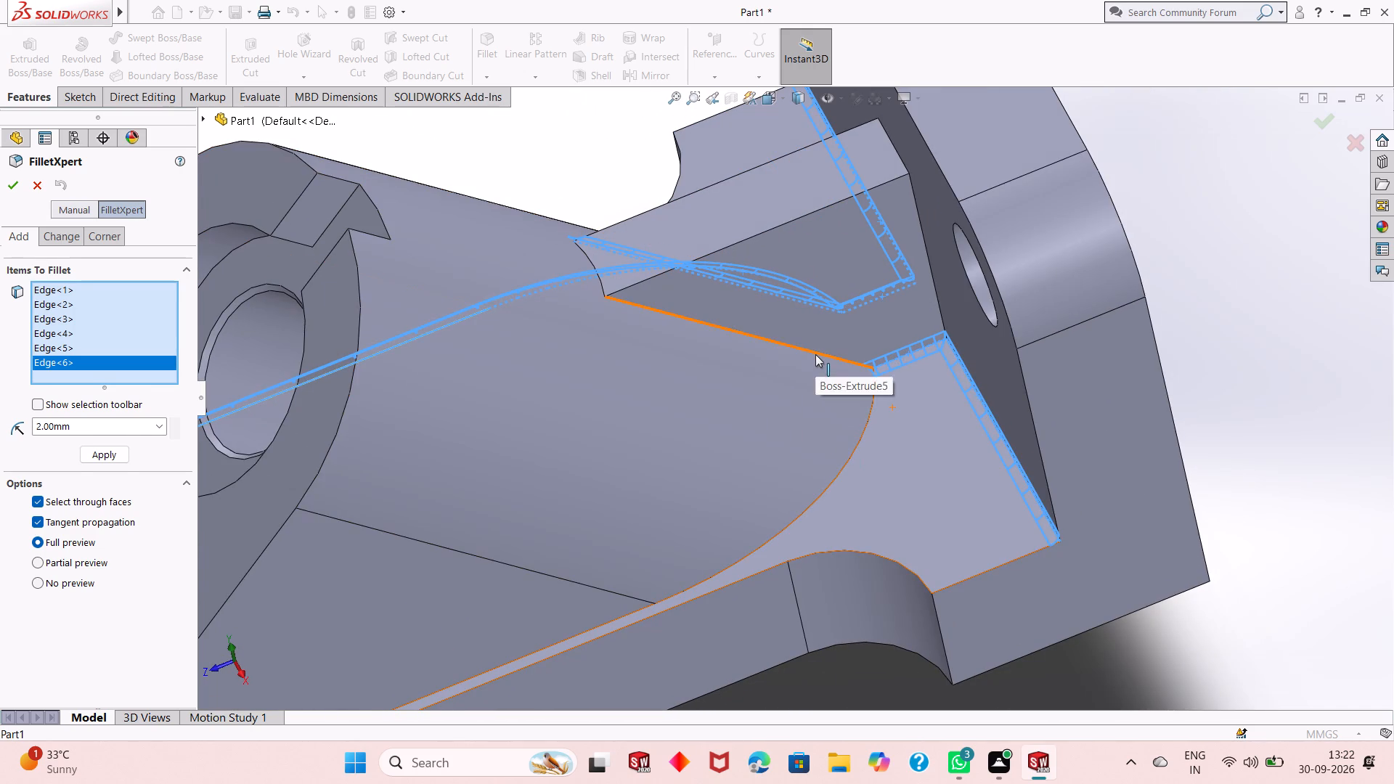
pyautogui.click(815, 354)
pyautogui.scroll(1, 809, 449)
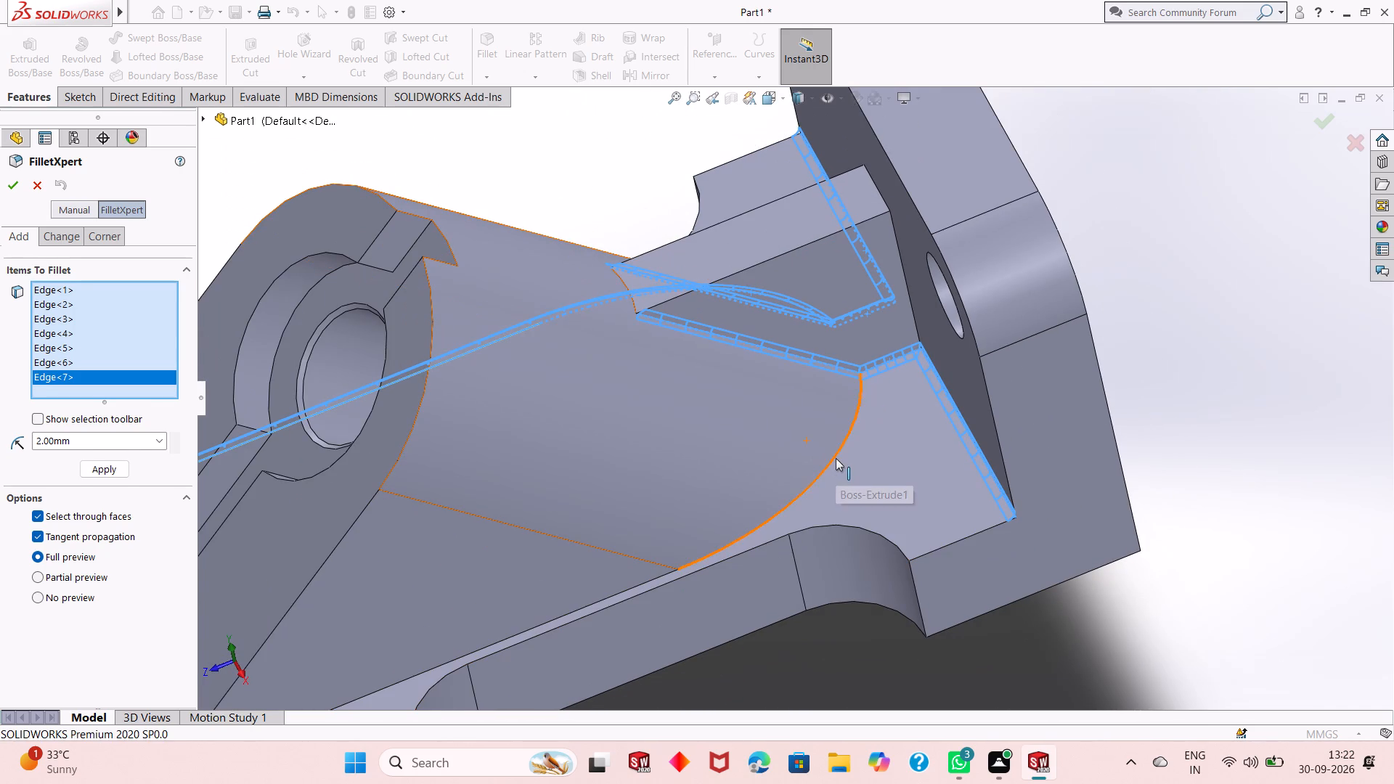
pyautogui.click(836, 458)
pyautogui.scroll(3, 837, 459)
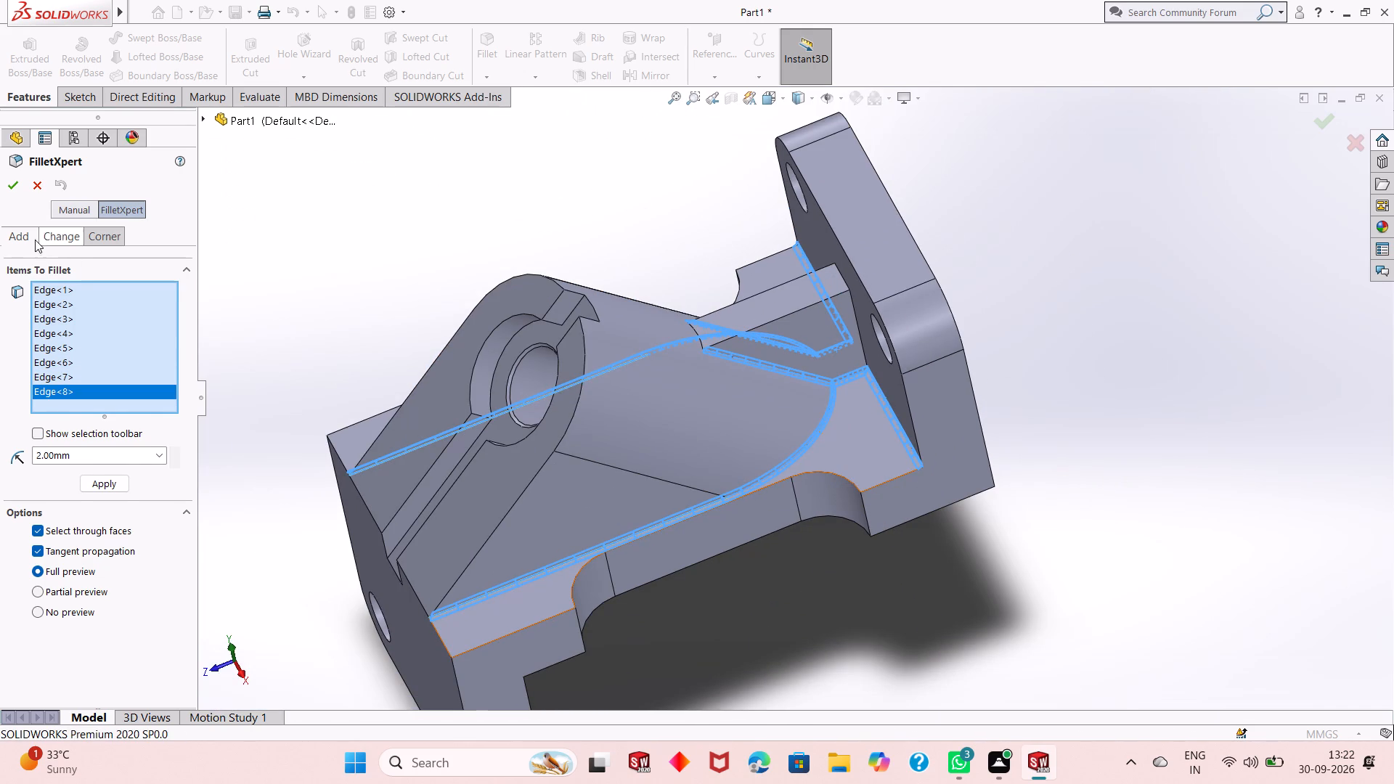
pyautogui.click(19, 193)
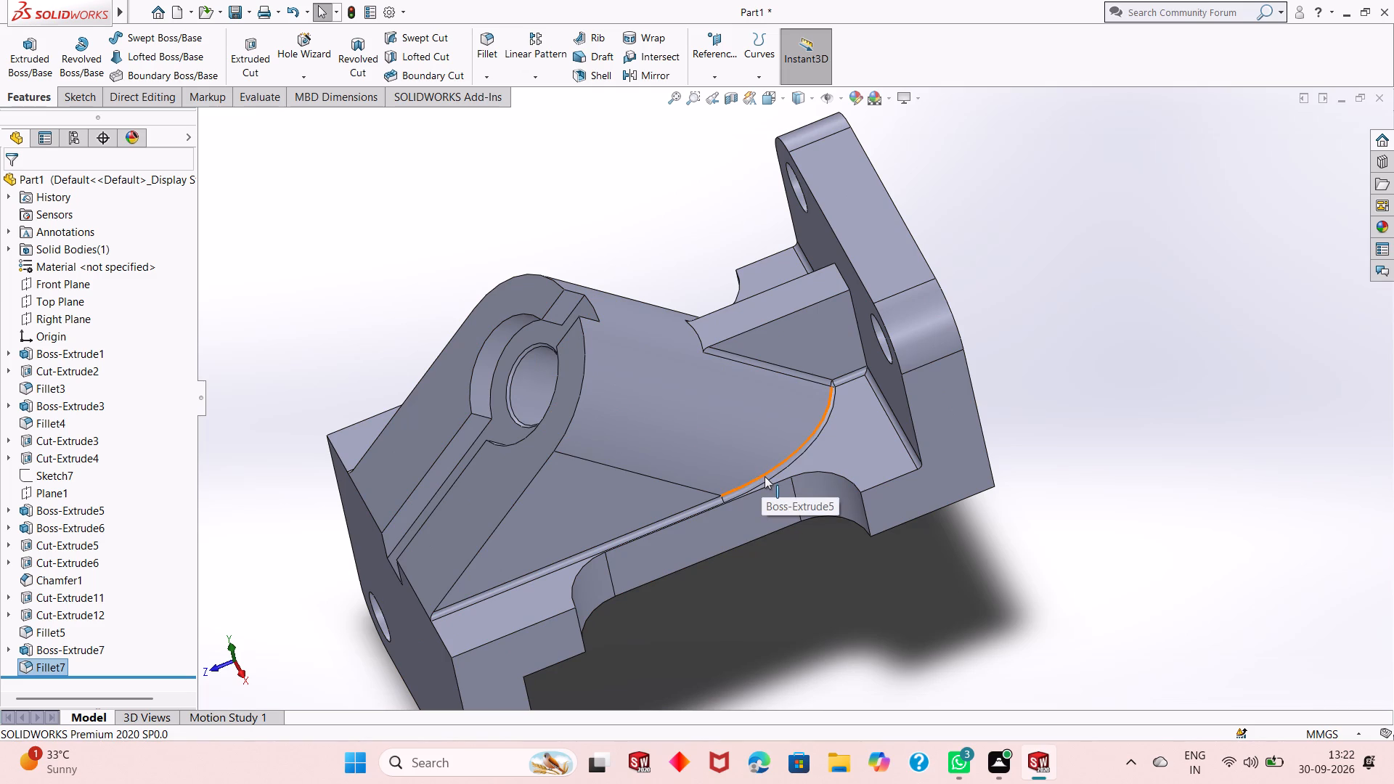
# Examine the new fillets where the rib, inclined cylinder and upright plate meet the base on both sides.
pyautogui.moveTo(762, 583); pyautogui.dragTo(789, 552, button='middle')
pyautogui.scroll(1, 789, 552)
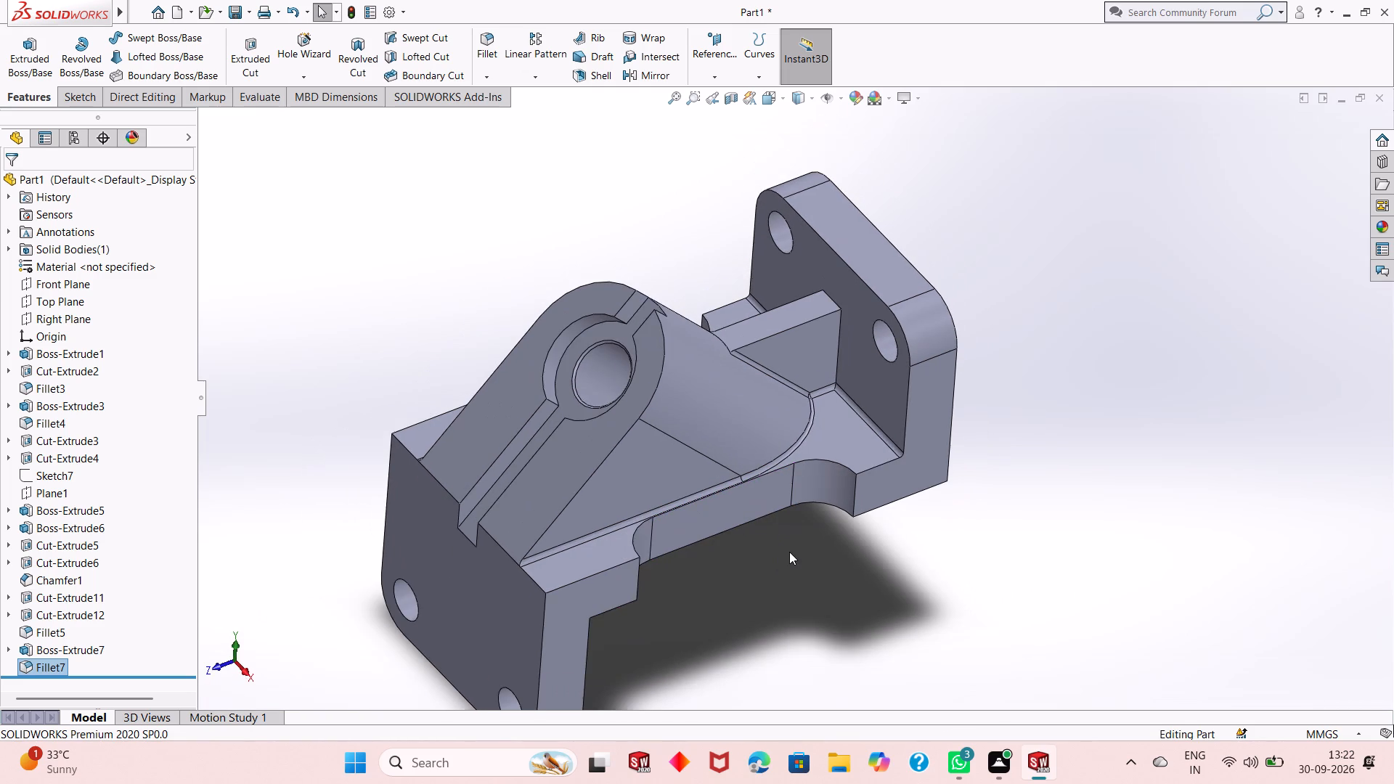
pyautogui.scroll(2, 789, 552)
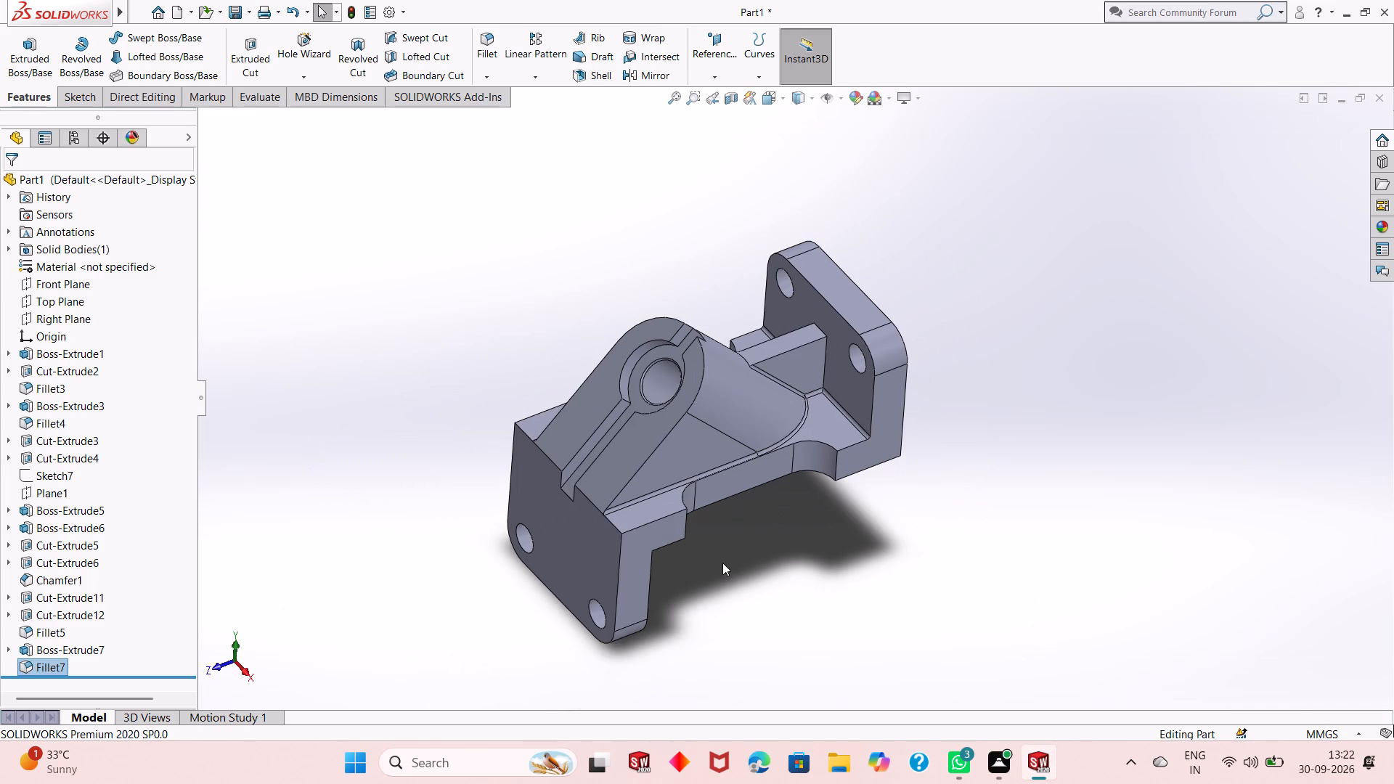
pyautogui.moveTo(722, 563); pyautogui.dragTo(904, 575, button='middle')
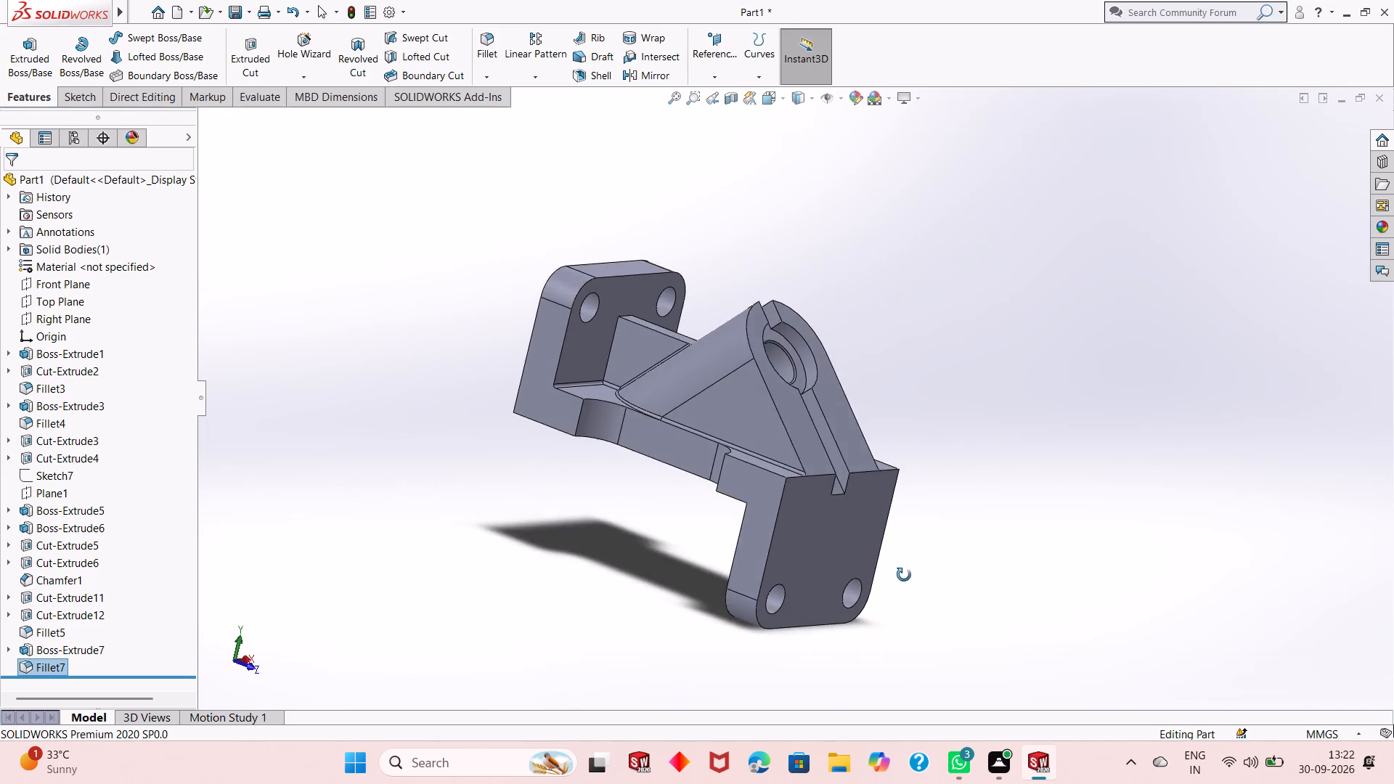
pyautogui.moveTo(904, 575); pyautogui.dragTo(715, 584, button='middle')
pyautogui.scroll(-2, 682, 430)
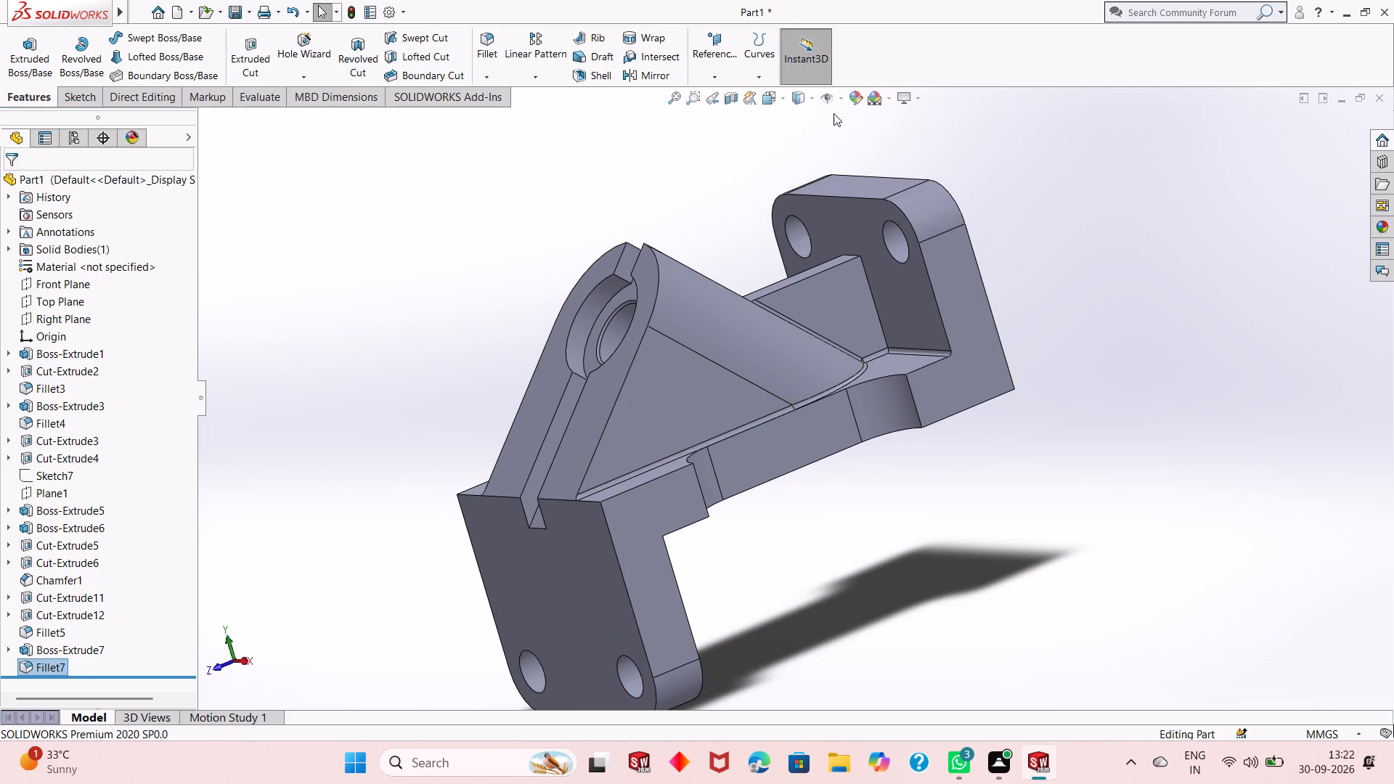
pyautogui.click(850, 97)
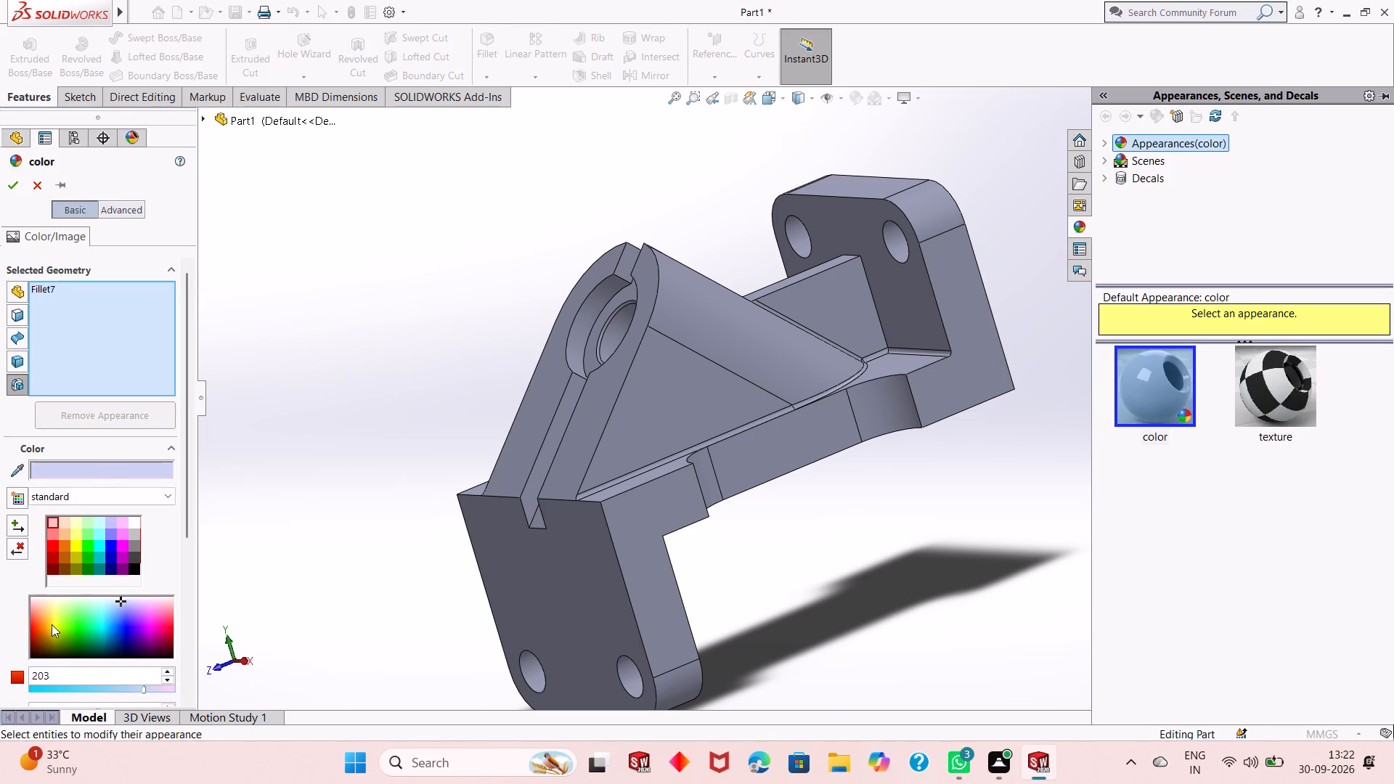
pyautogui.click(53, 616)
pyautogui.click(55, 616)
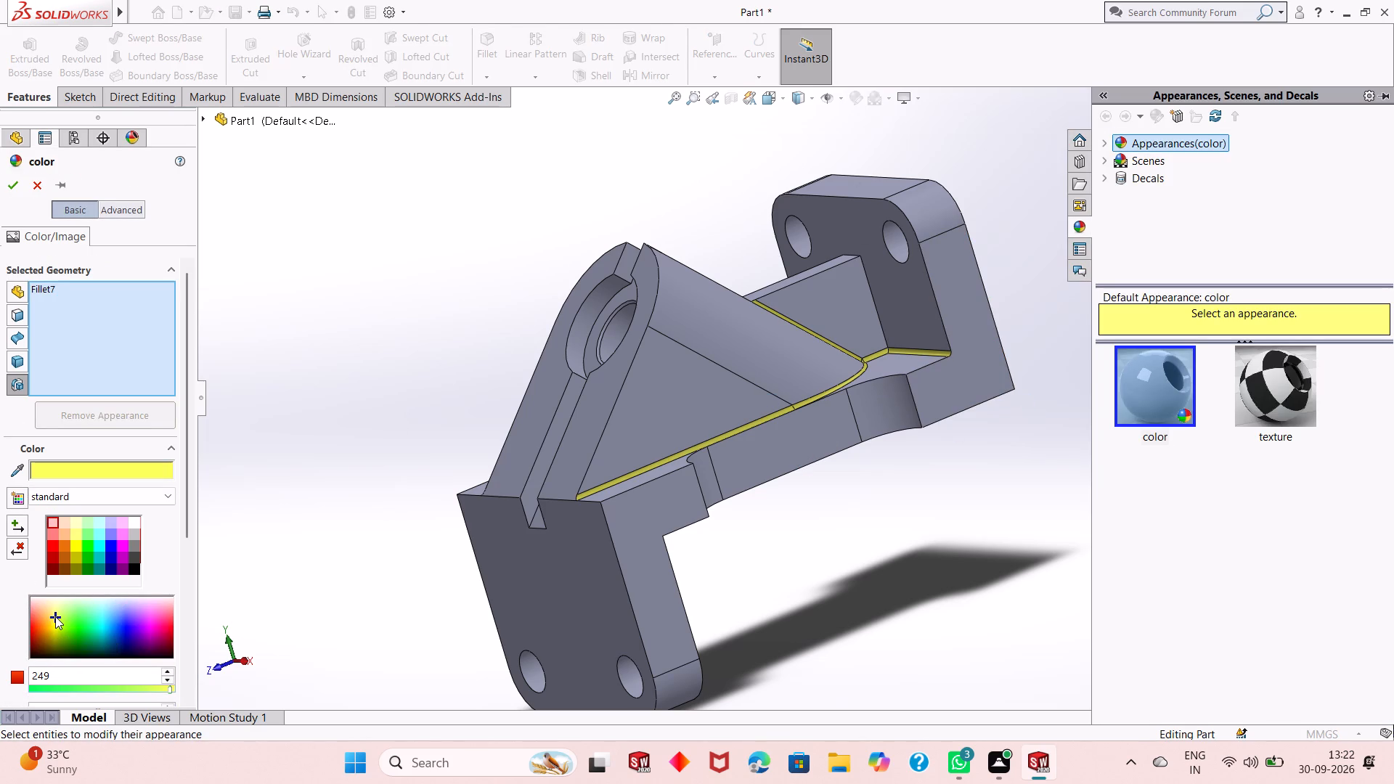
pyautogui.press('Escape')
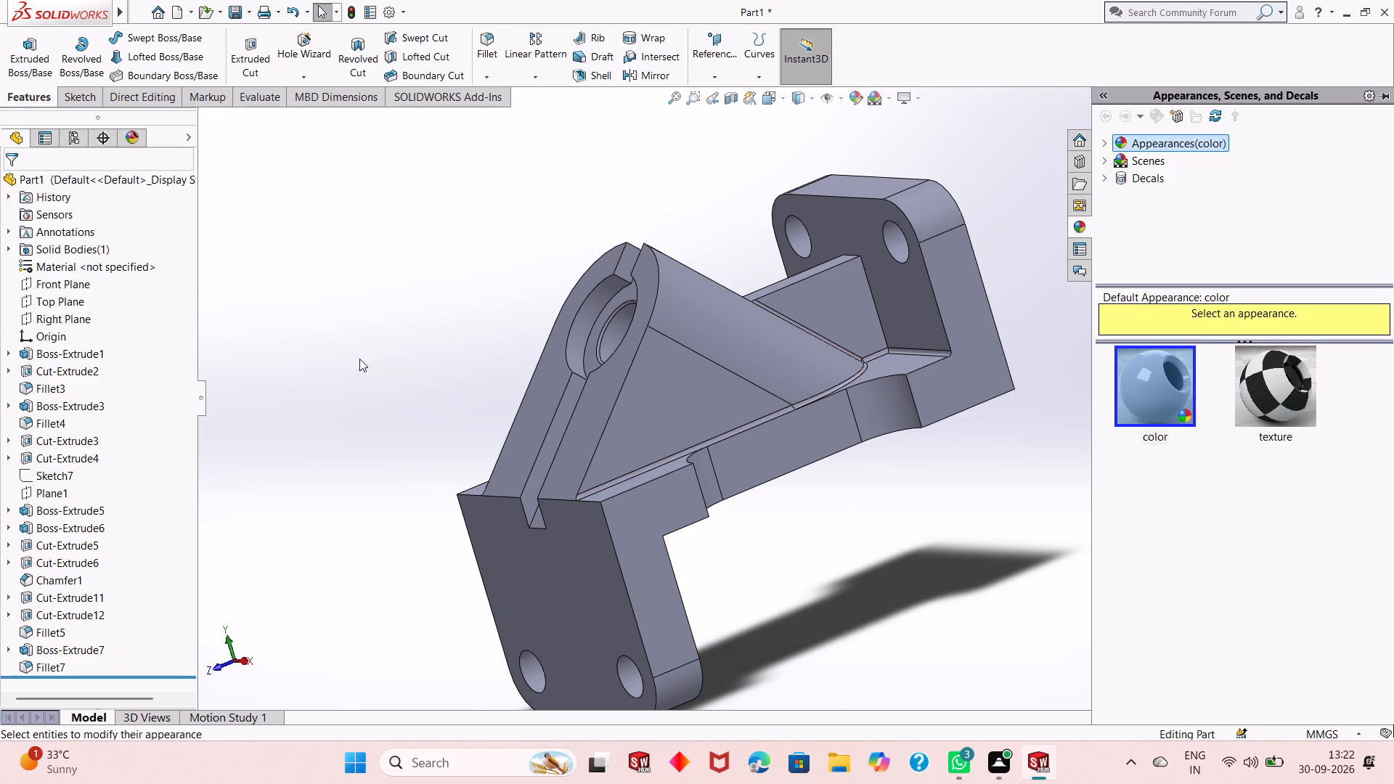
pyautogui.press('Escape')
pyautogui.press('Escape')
# Open the appearance of the whole part for editing and change its colour to yellow.
pyautogui.click(855, 100)
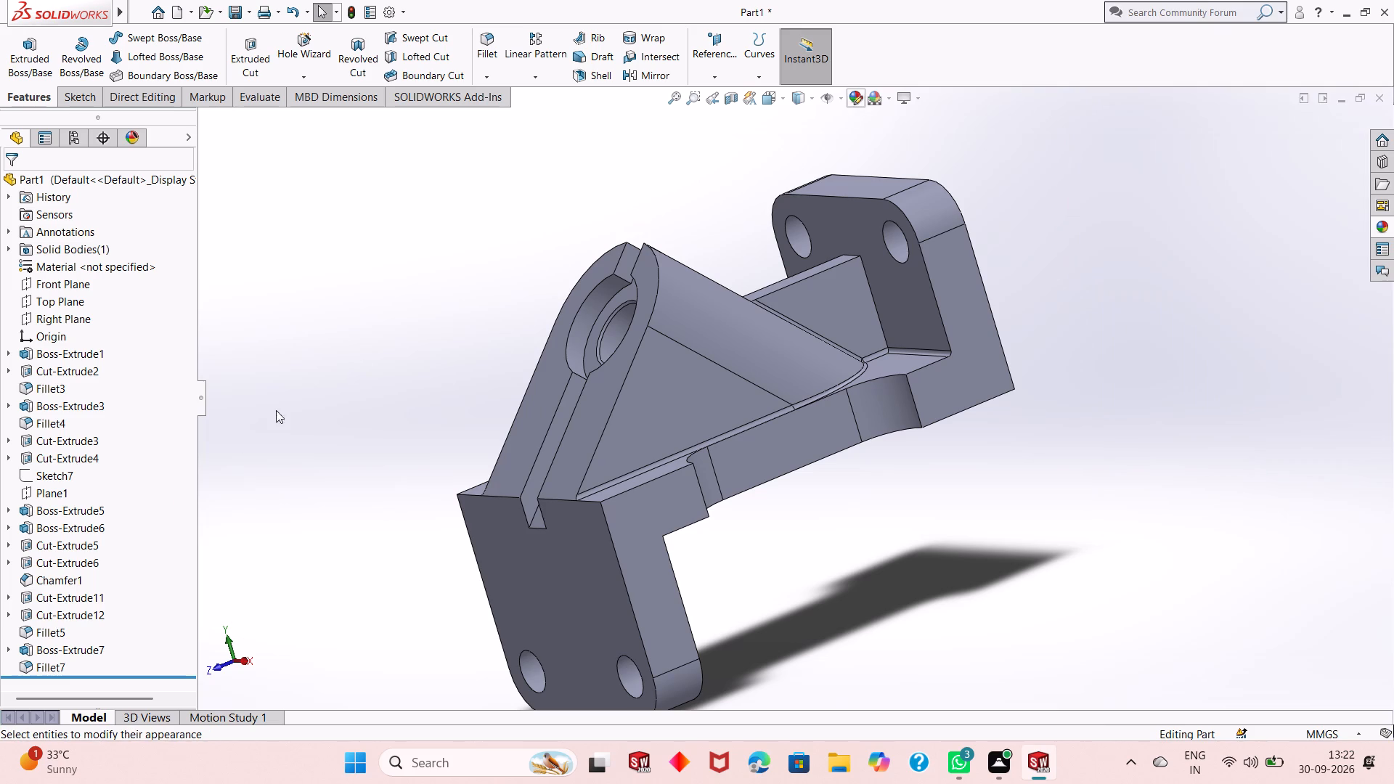
pyautogui.click(86, 618)
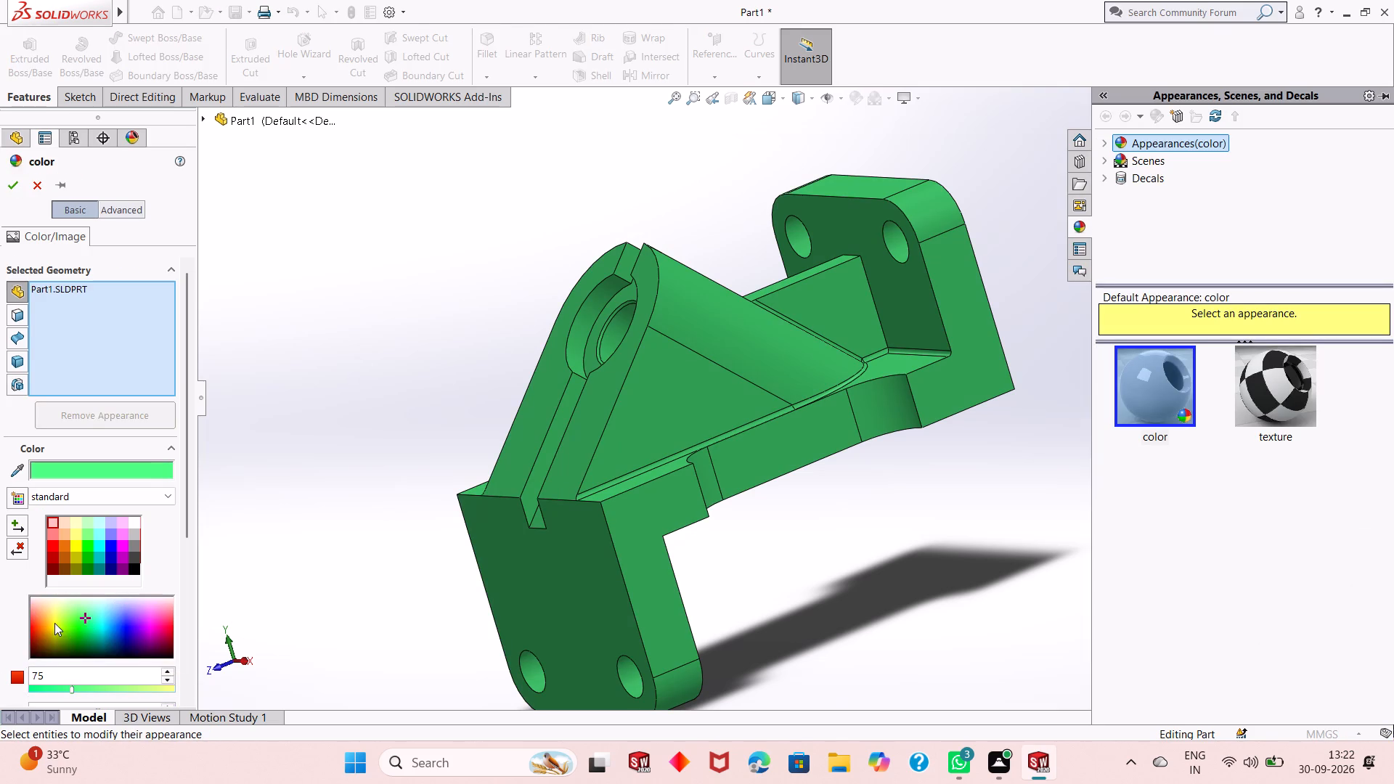
pyautogui.click(54, 623)
pyautogui.click(54, 623)
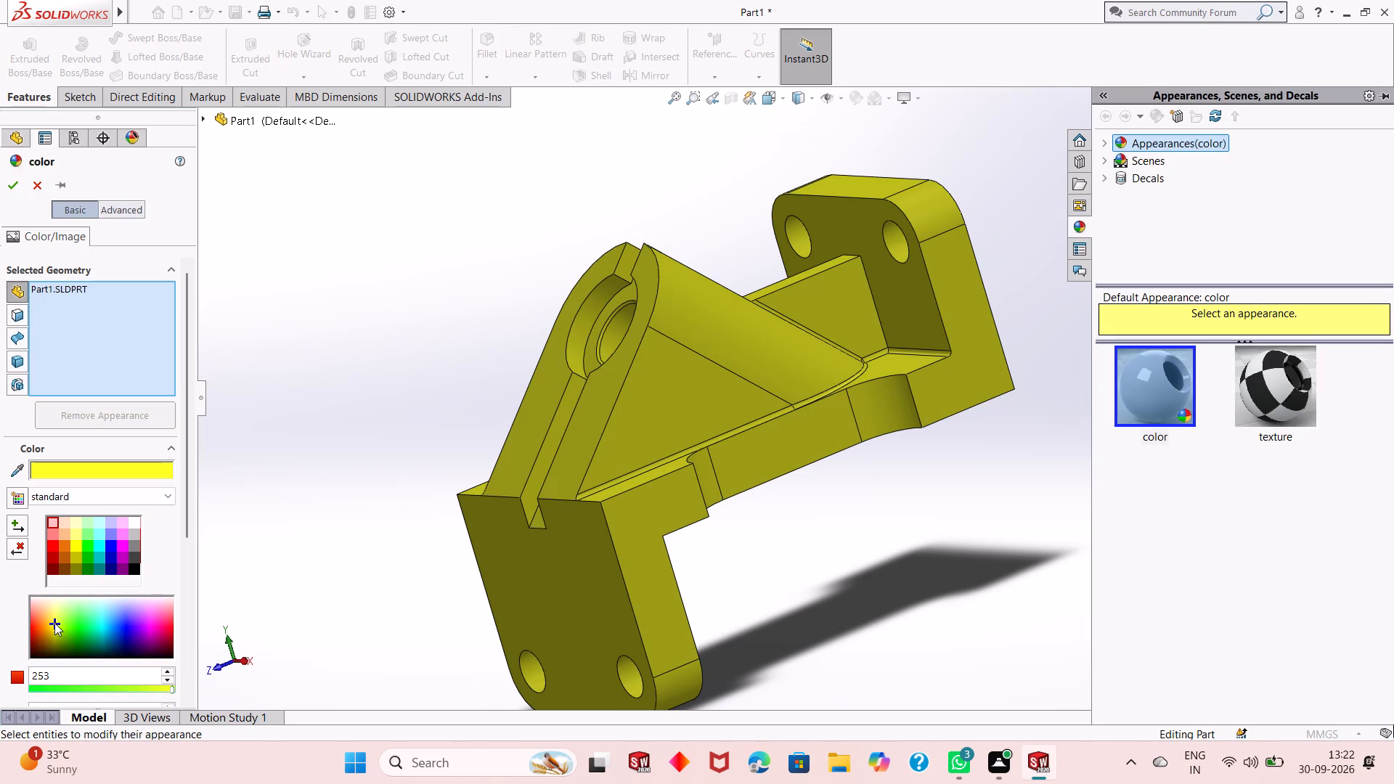
pyautogui.click(53, 618)
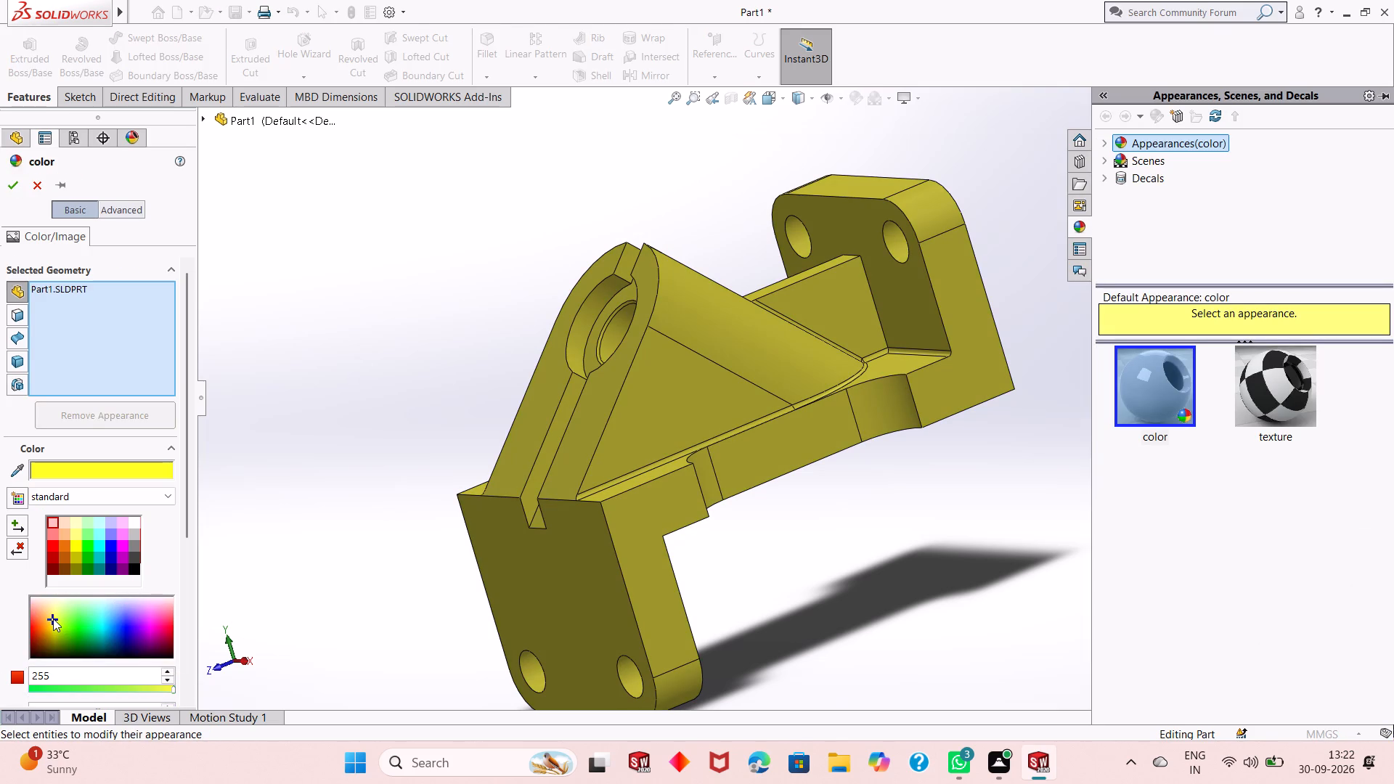
pyautogui.click(53, 618)
pyautogui.click(50, 632)
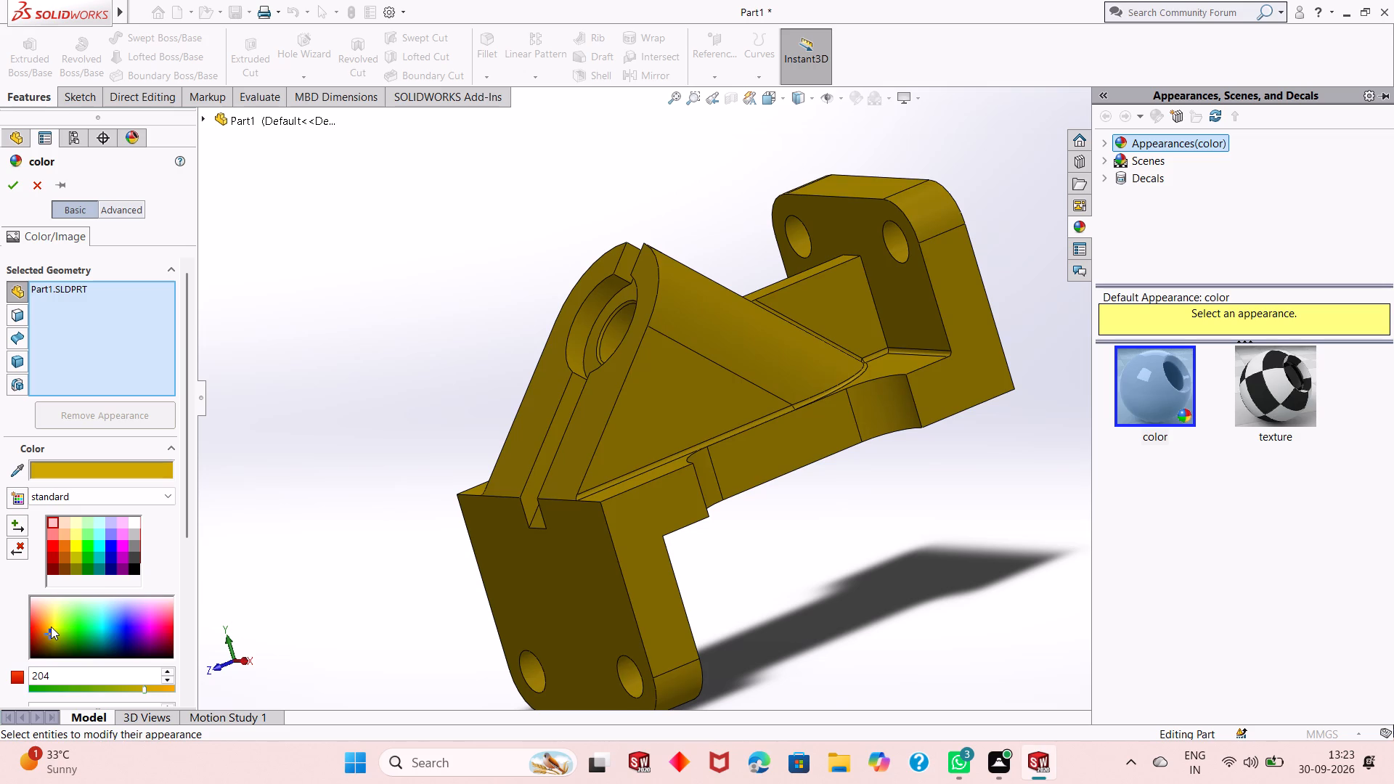
pyautogui.click(51, 626)
pyautogui.doubleClick(53, 624)
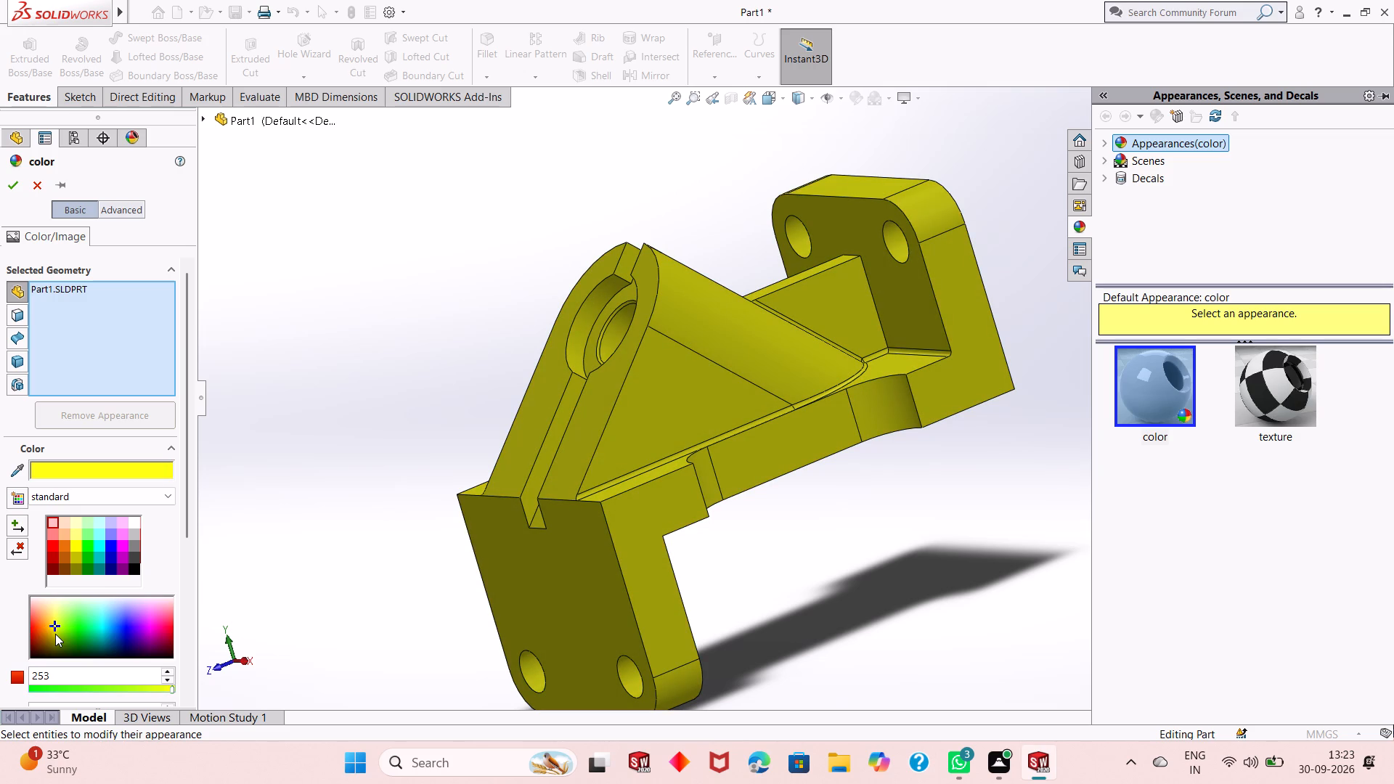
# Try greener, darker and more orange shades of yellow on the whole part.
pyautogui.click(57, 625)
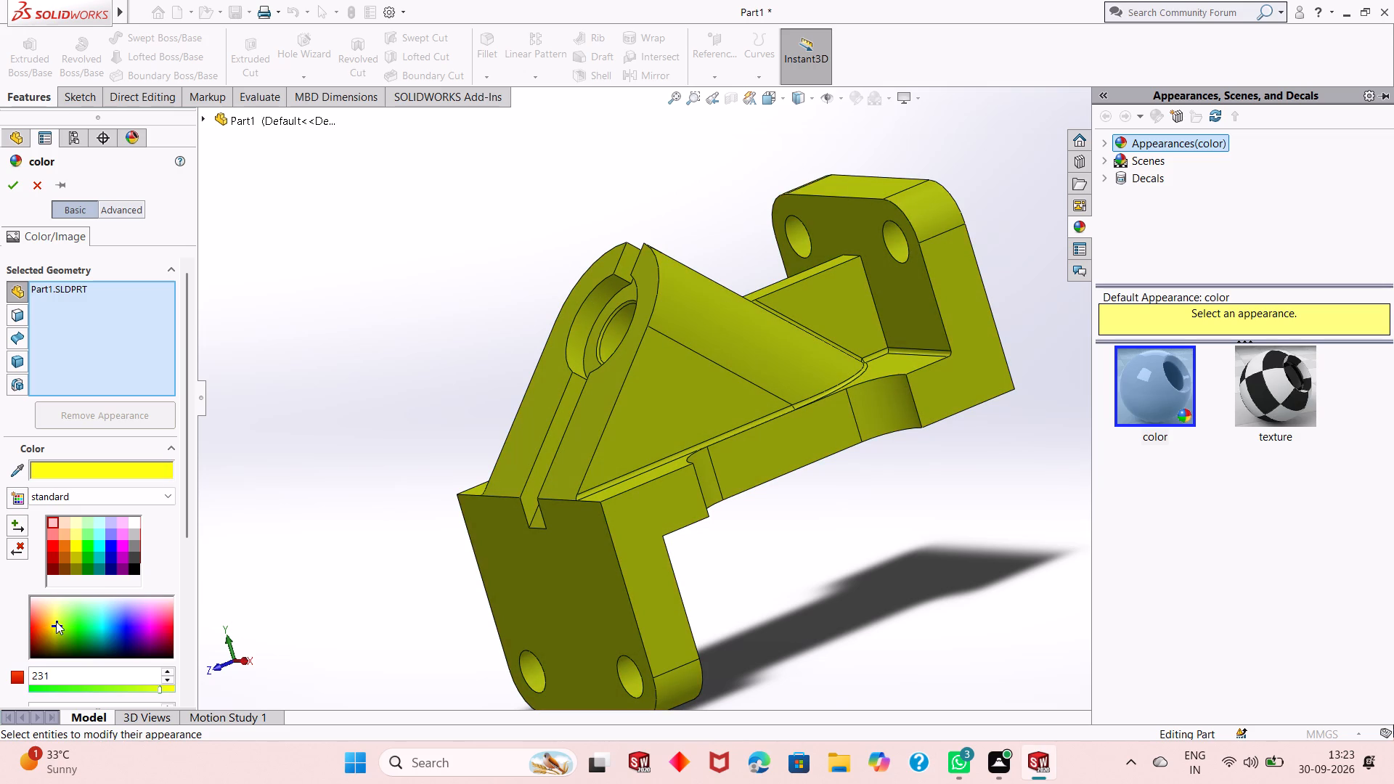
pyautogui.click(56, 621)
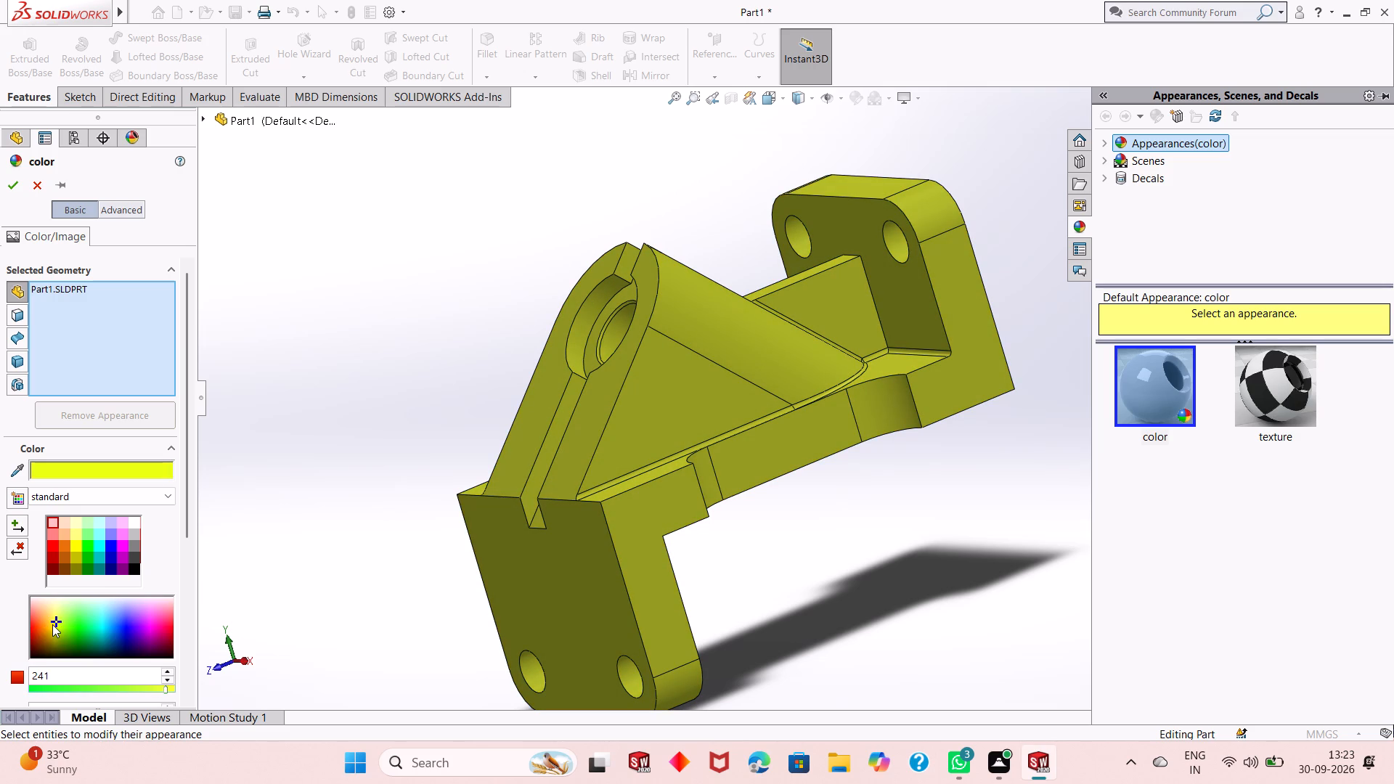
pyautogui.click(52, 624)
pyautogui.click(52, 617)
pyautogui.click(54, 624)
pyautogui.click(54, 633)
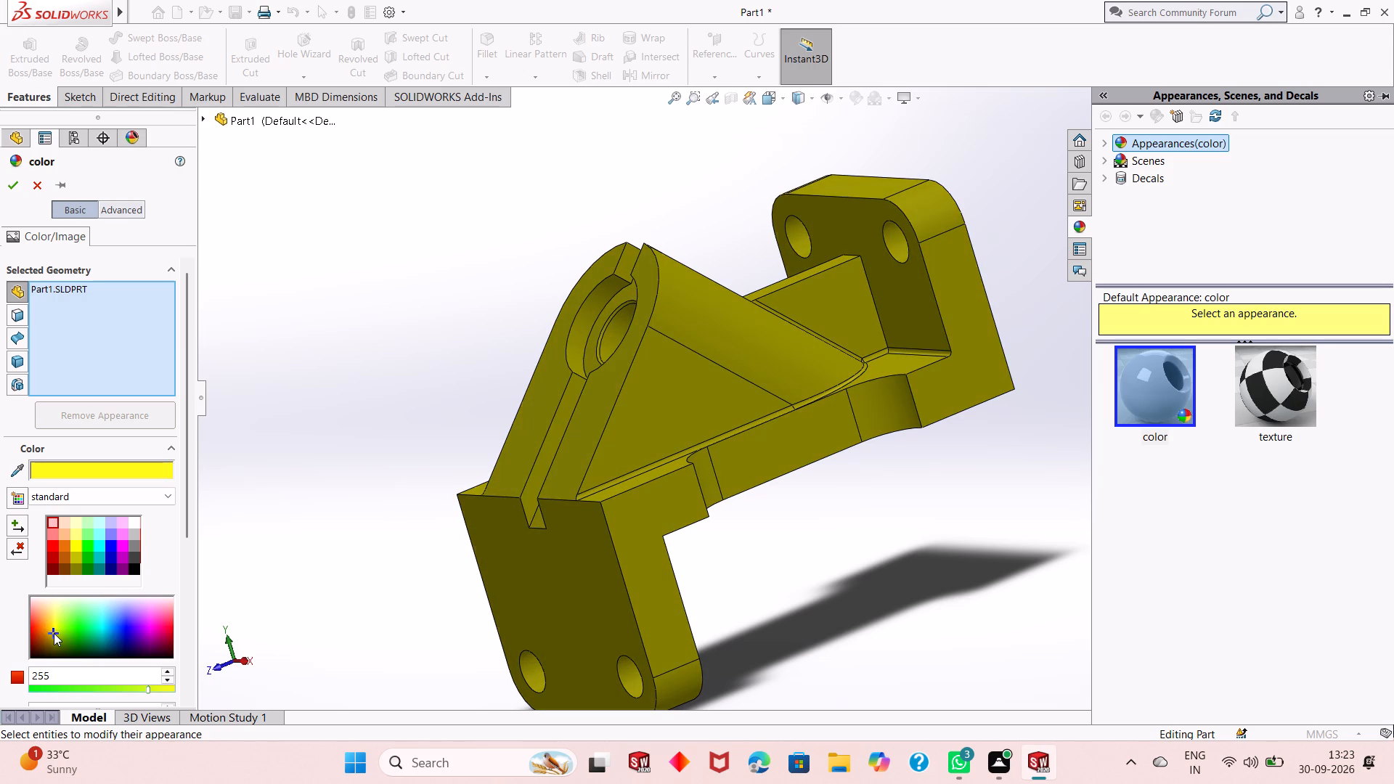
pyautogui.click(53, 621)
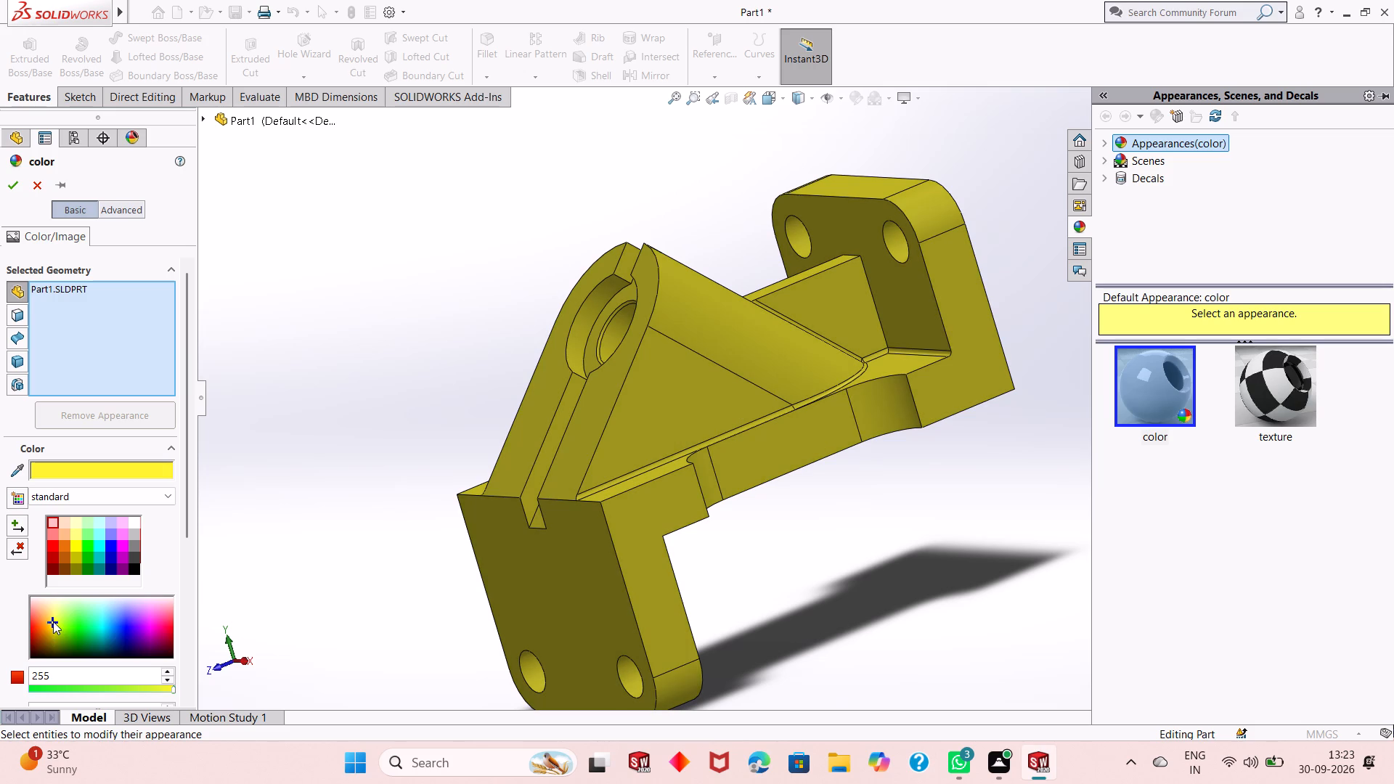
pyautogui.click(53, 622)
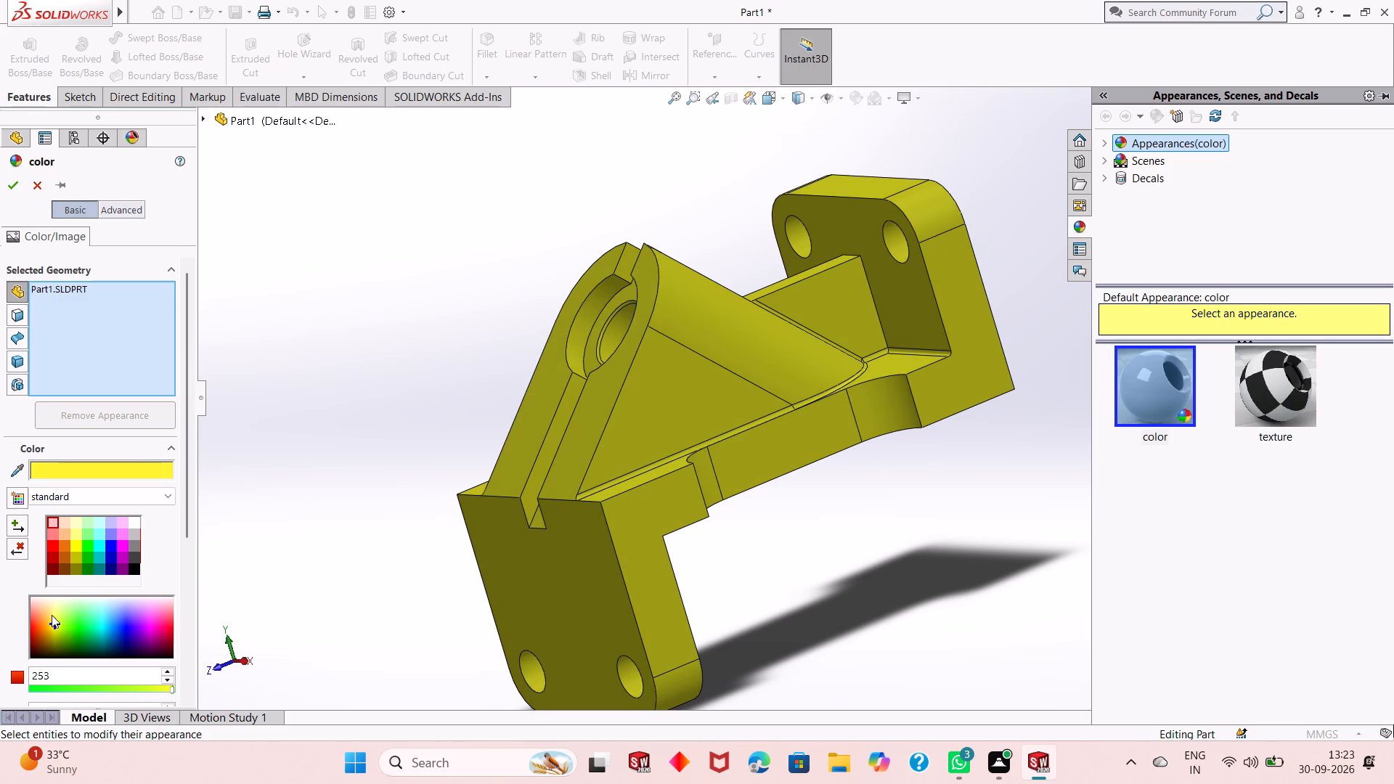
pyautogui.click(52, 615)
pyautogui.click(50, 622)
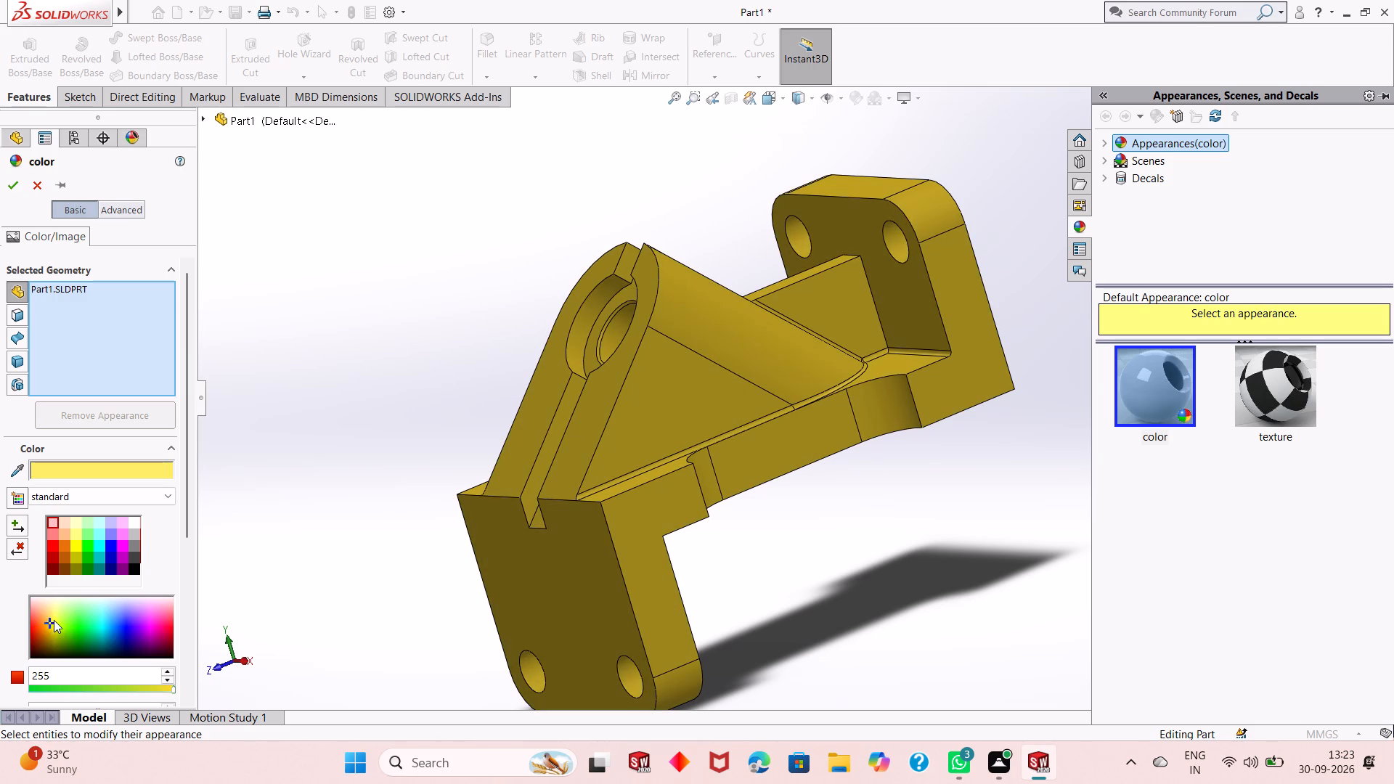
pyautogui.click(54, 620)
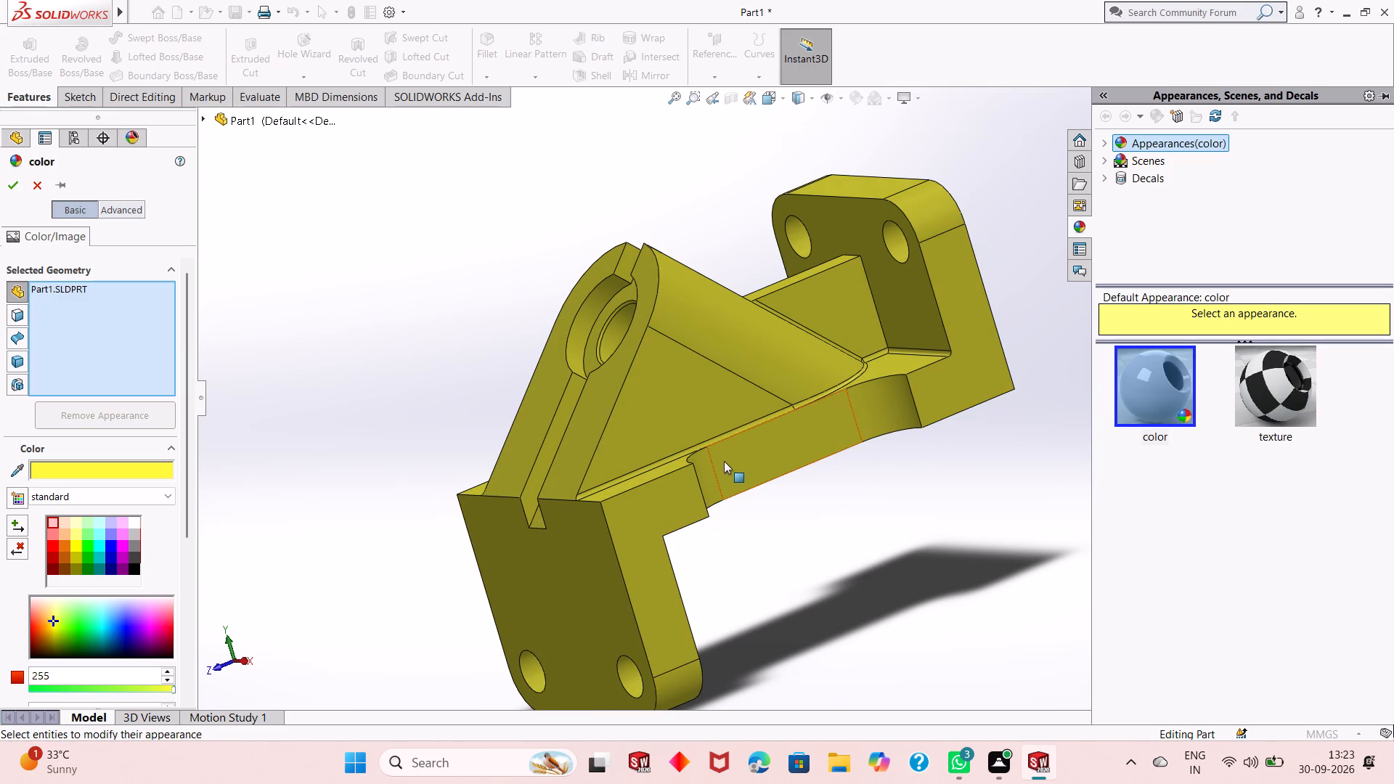
# Fine-tune the whole part's colour to a bright, slightly warm yellow with a red value of 255.
pyautogui.scroll(2, 724, 461)
pyautogui.moveTo(765, 492); pyautogui.dragTo(767, 566, button='middle')
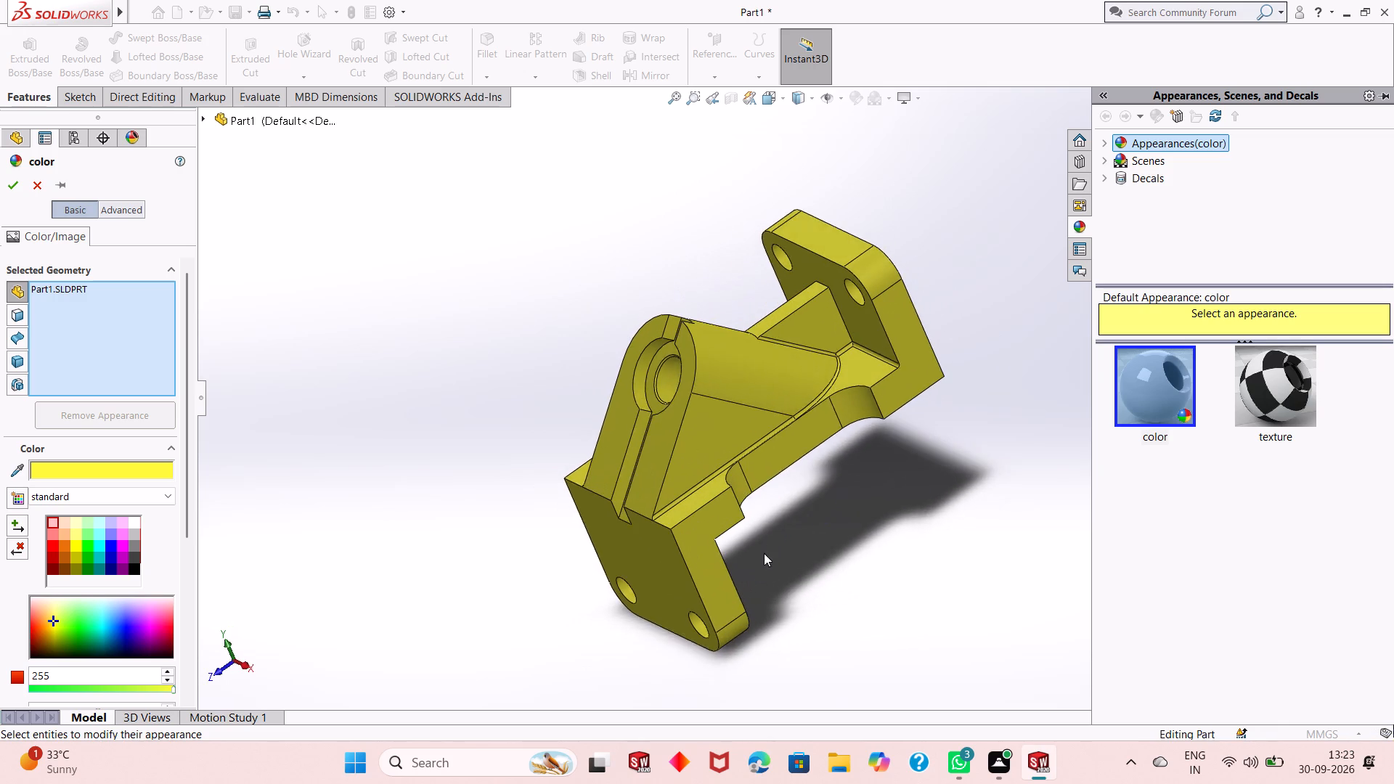
pyautogui.scroll(-3, 759, 454)
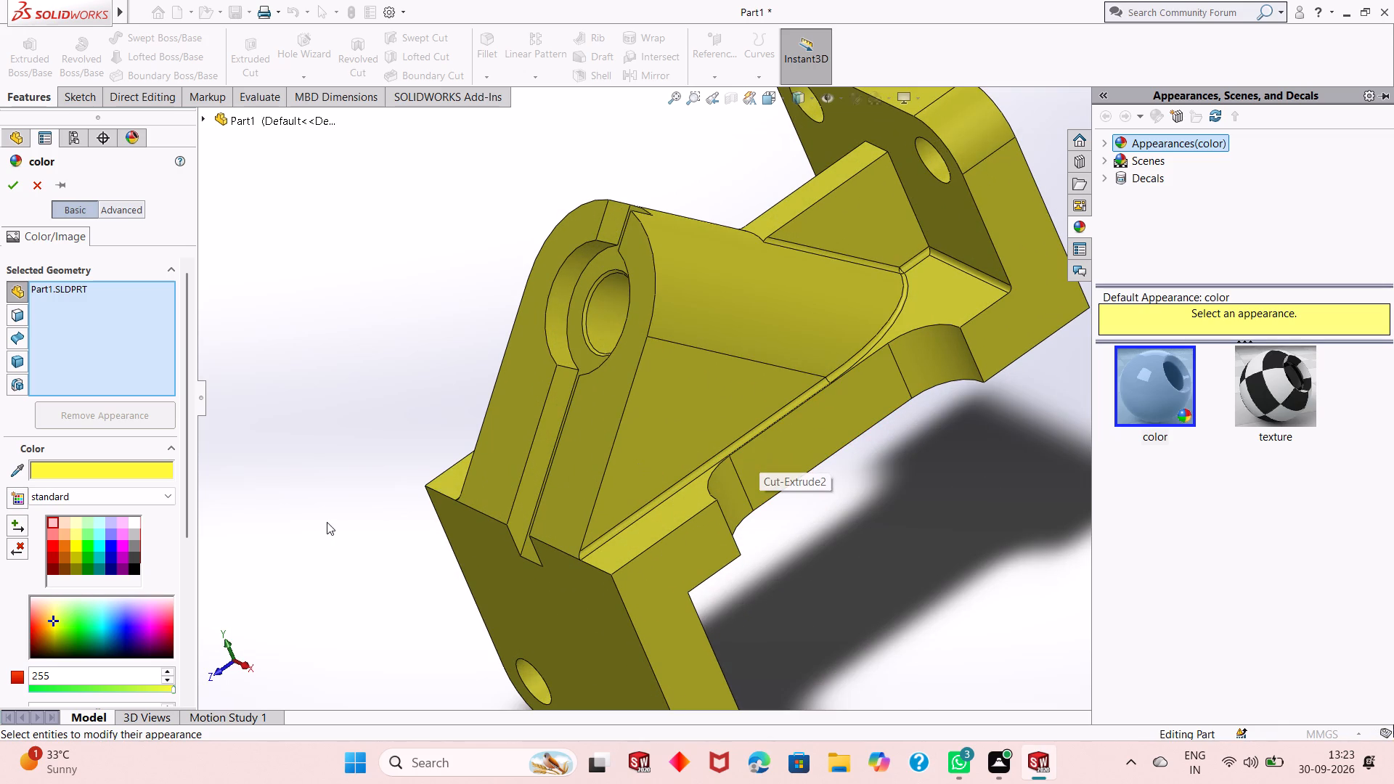
pyautogui.click(54, 630)
pyautogui.click(52, 621)
pyautogui.tripleClick(52, 620)
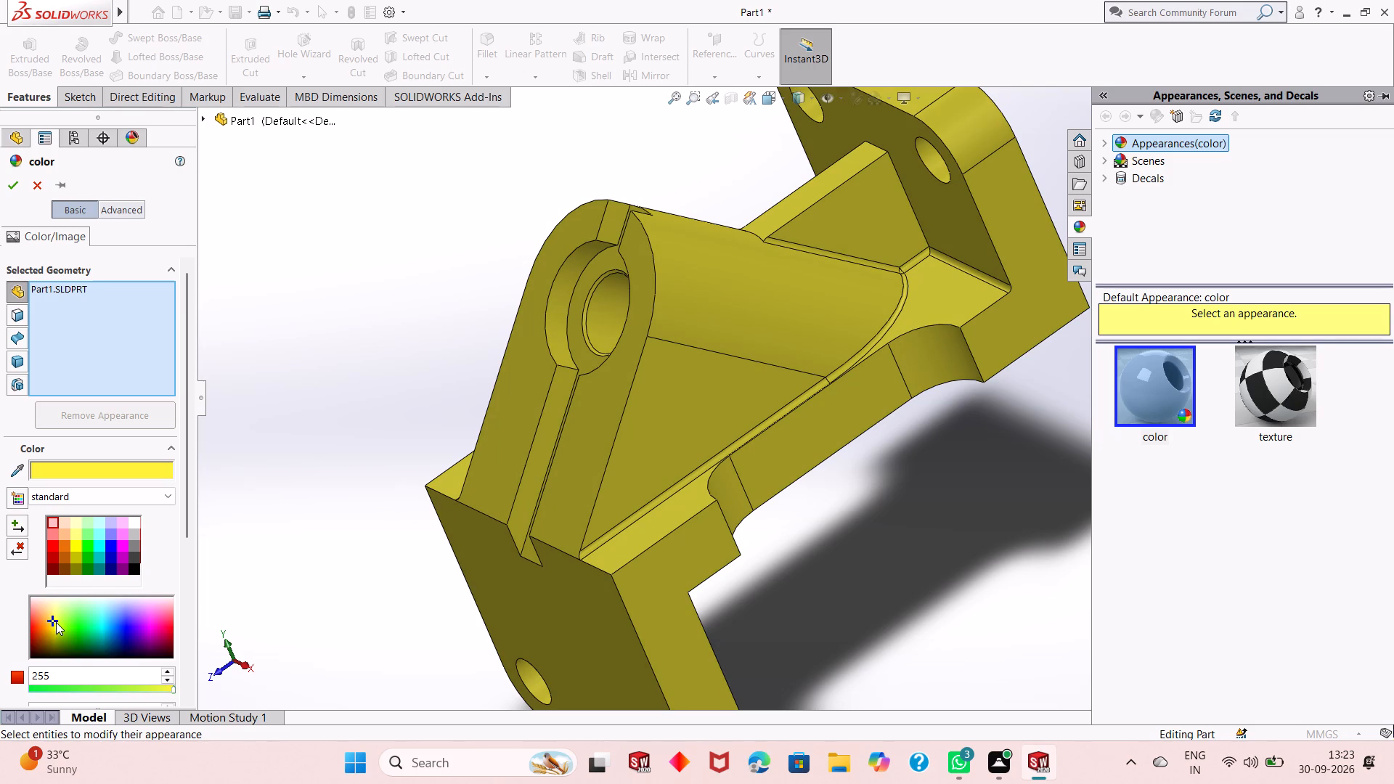
pyautogui.click(54, 621)
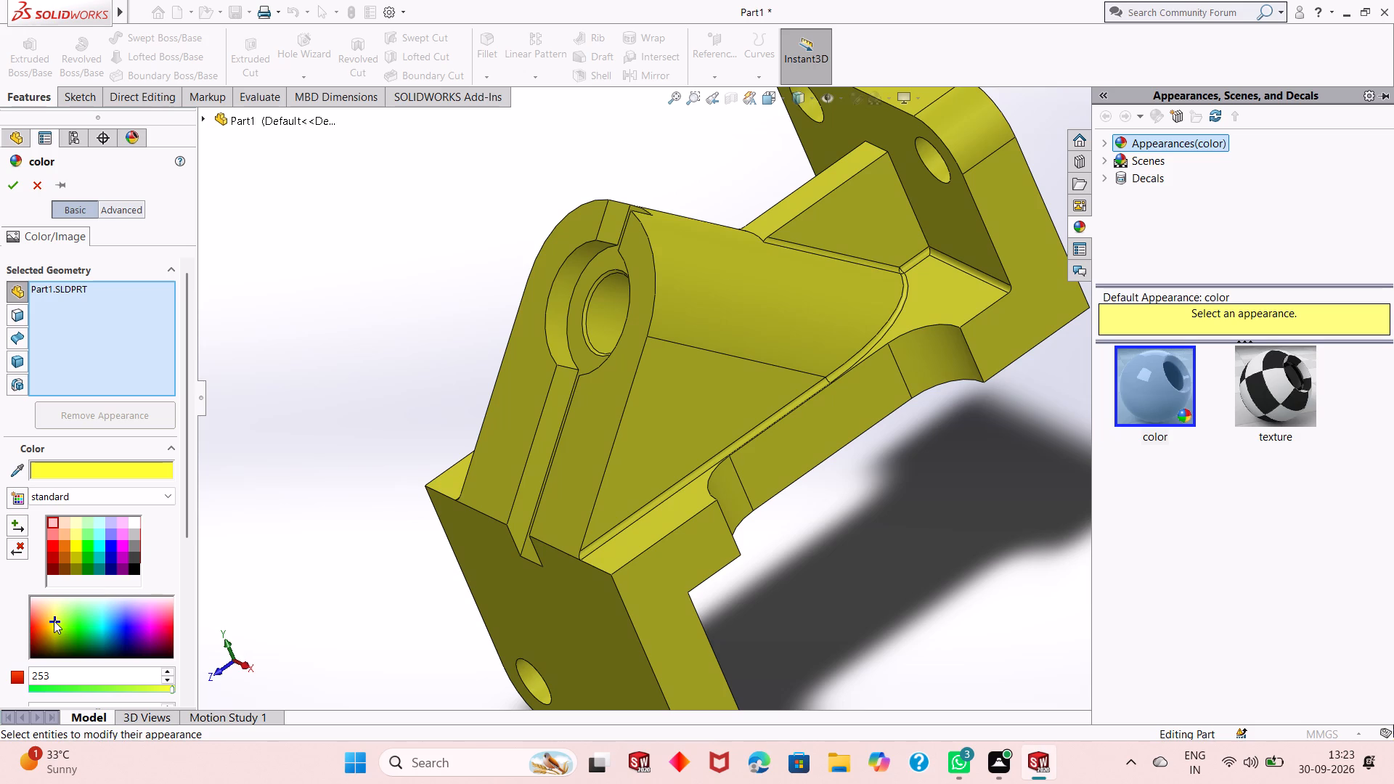
pyautogui.click(52, 621)
pyautogui.click(52, 621)
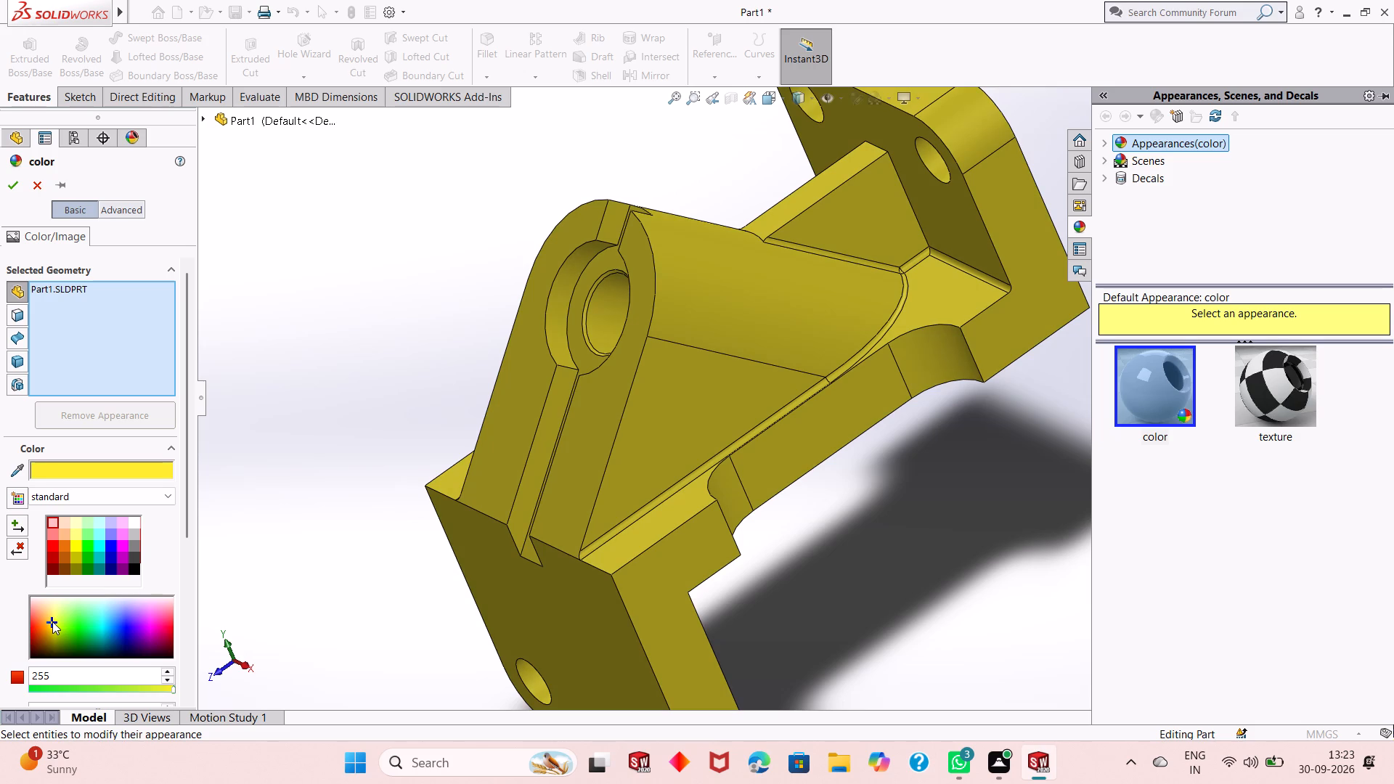
pyautogui.click(55, 617)
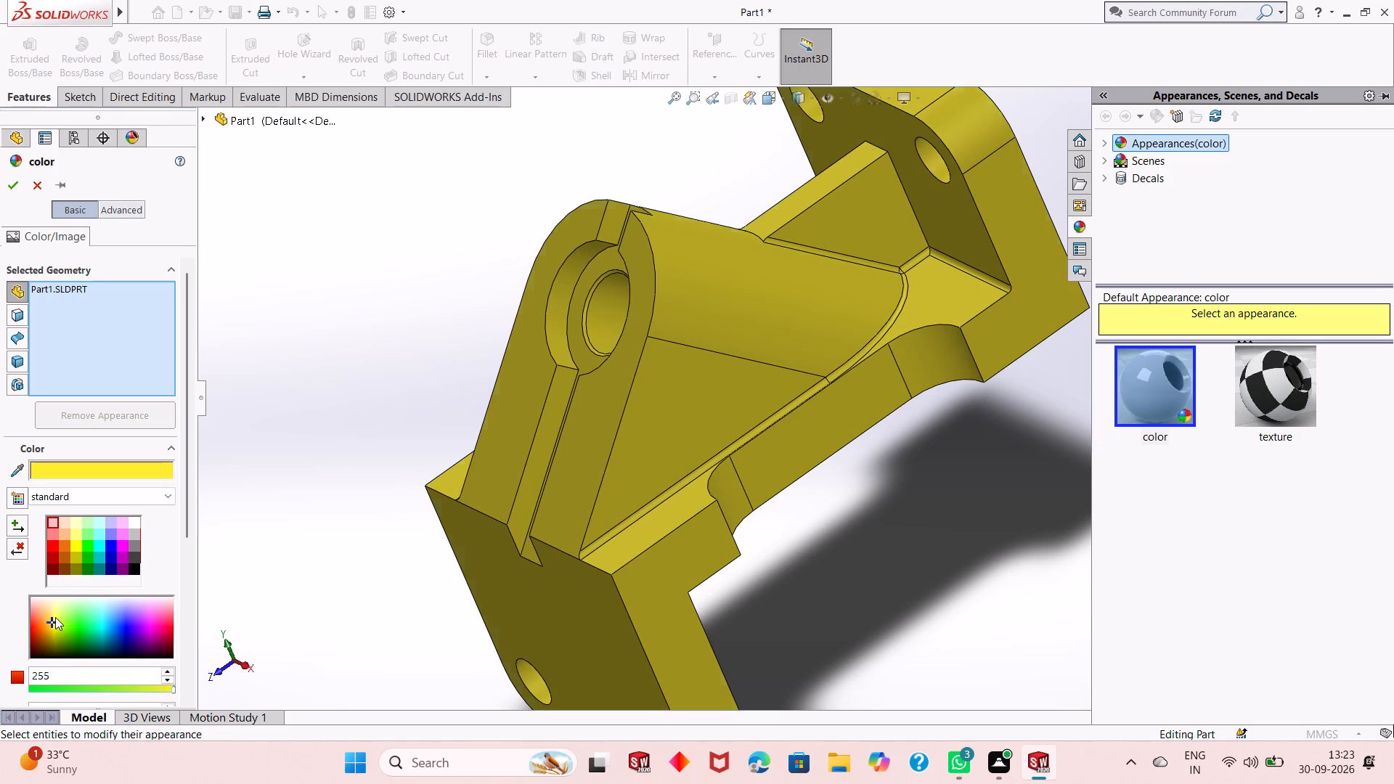
pyautogui.click(53, 620)
pyautogui.scroll(2, 566, 503)
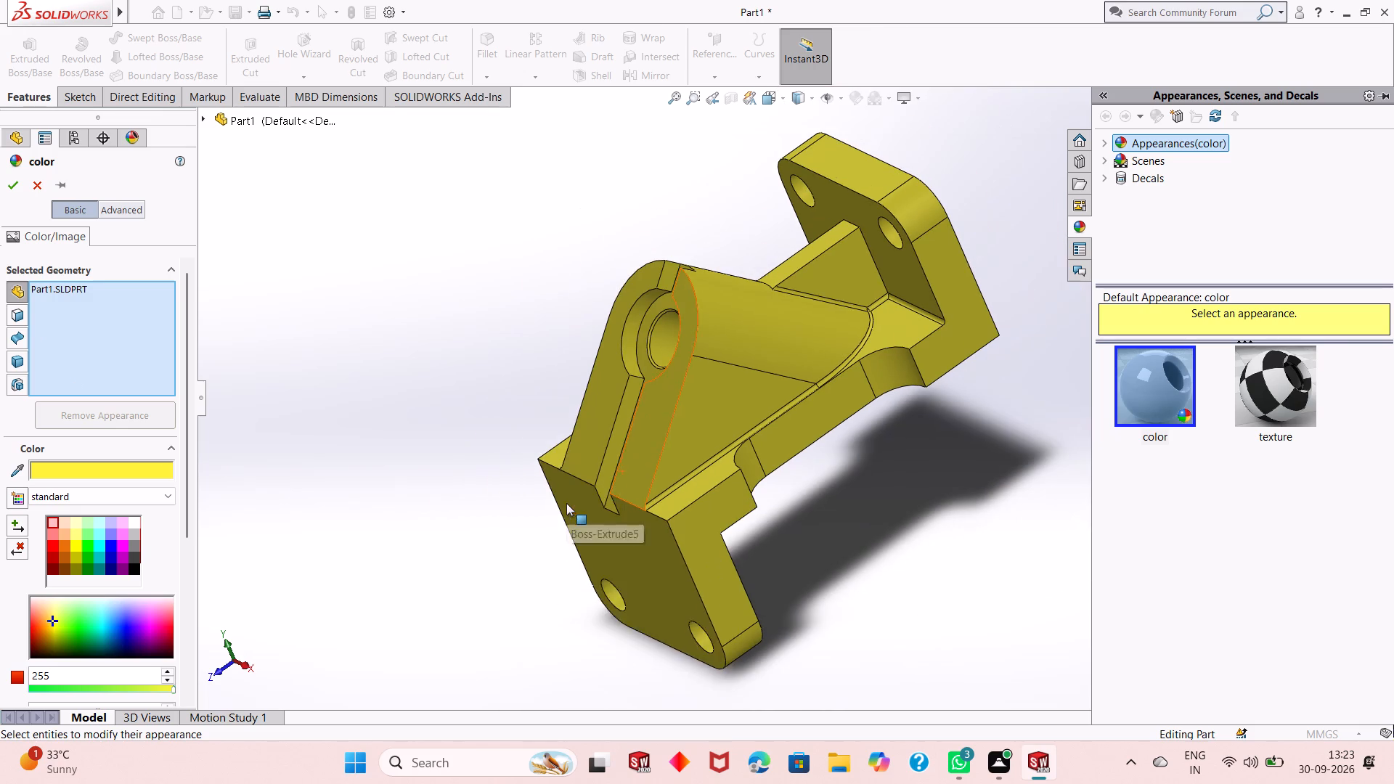
pyautogui.moveTo(481, 539); pyautogui.dragTo(495, 491, button='middle')
pyautogui.scroll(-1, 590, 416)
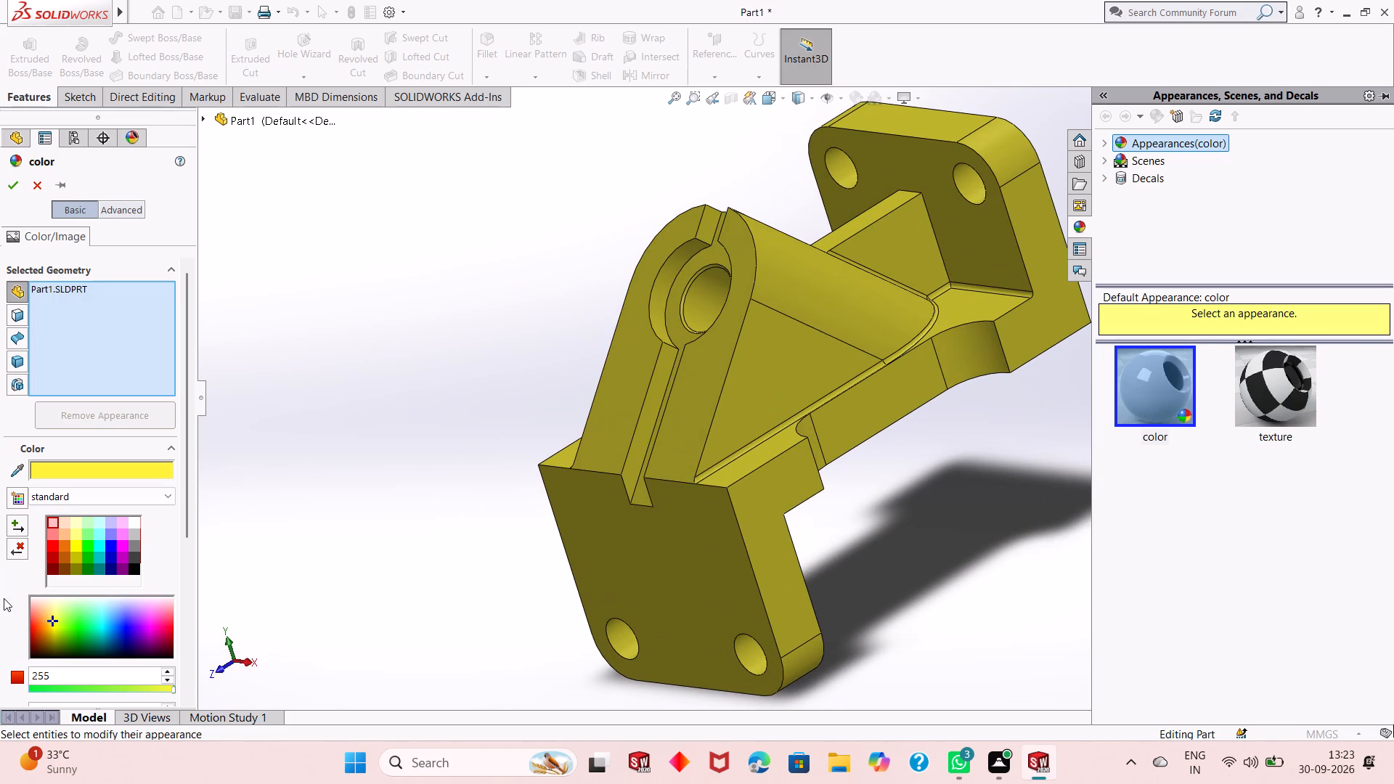
pyautogui.click(53, 626)
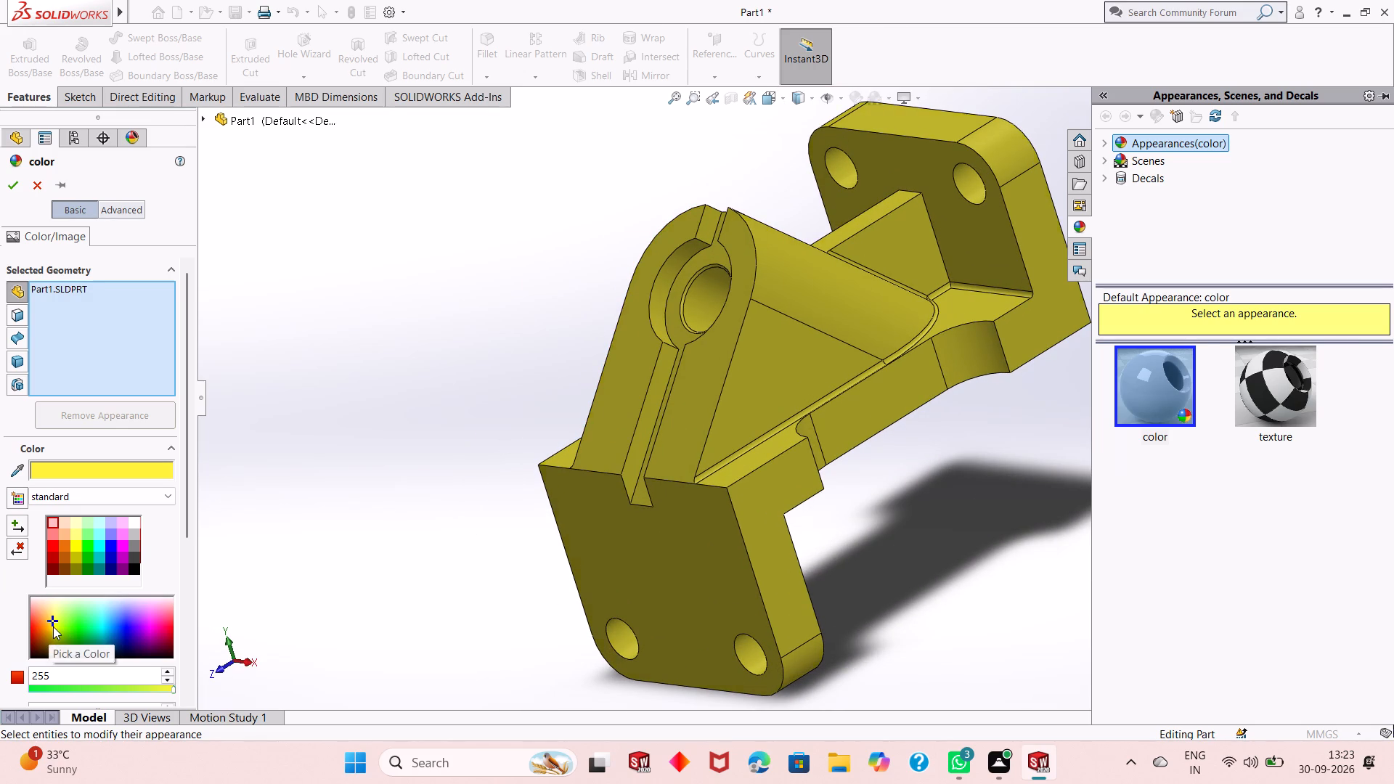
pyautogui.click(53, 621)
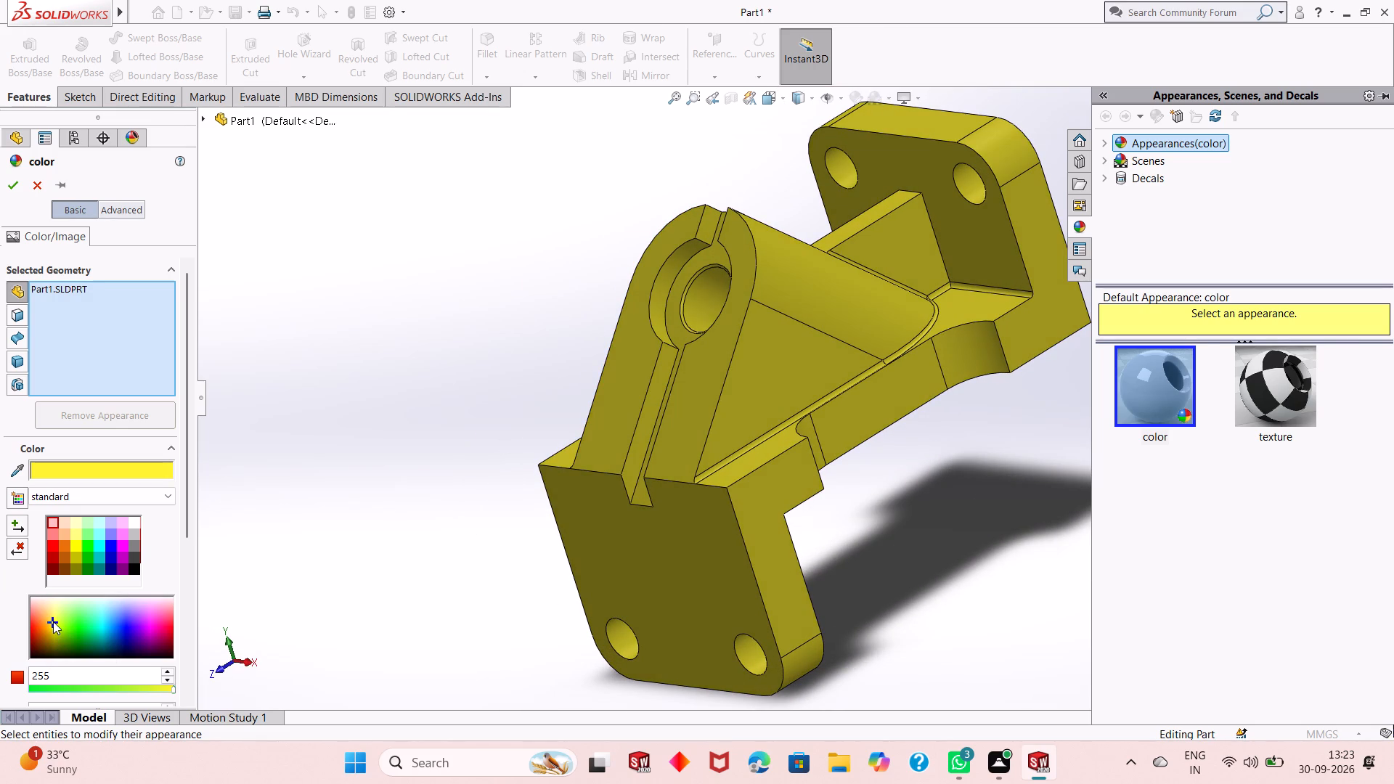
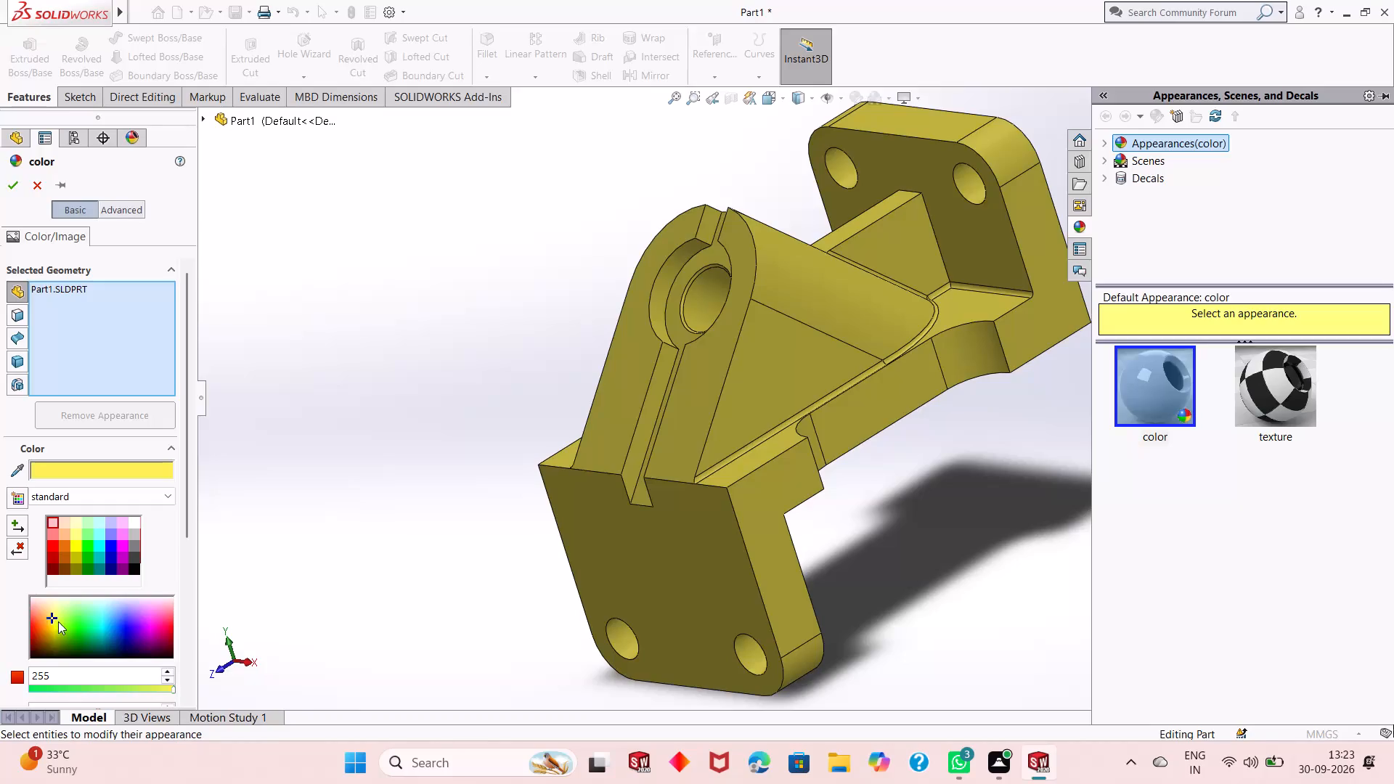
# Compare a few shades, set the whole part's colour to the pure yellow standard swatch, and accept the appearance.
pyautogui.click(57, 621)
pyautogui.click(56, 621)
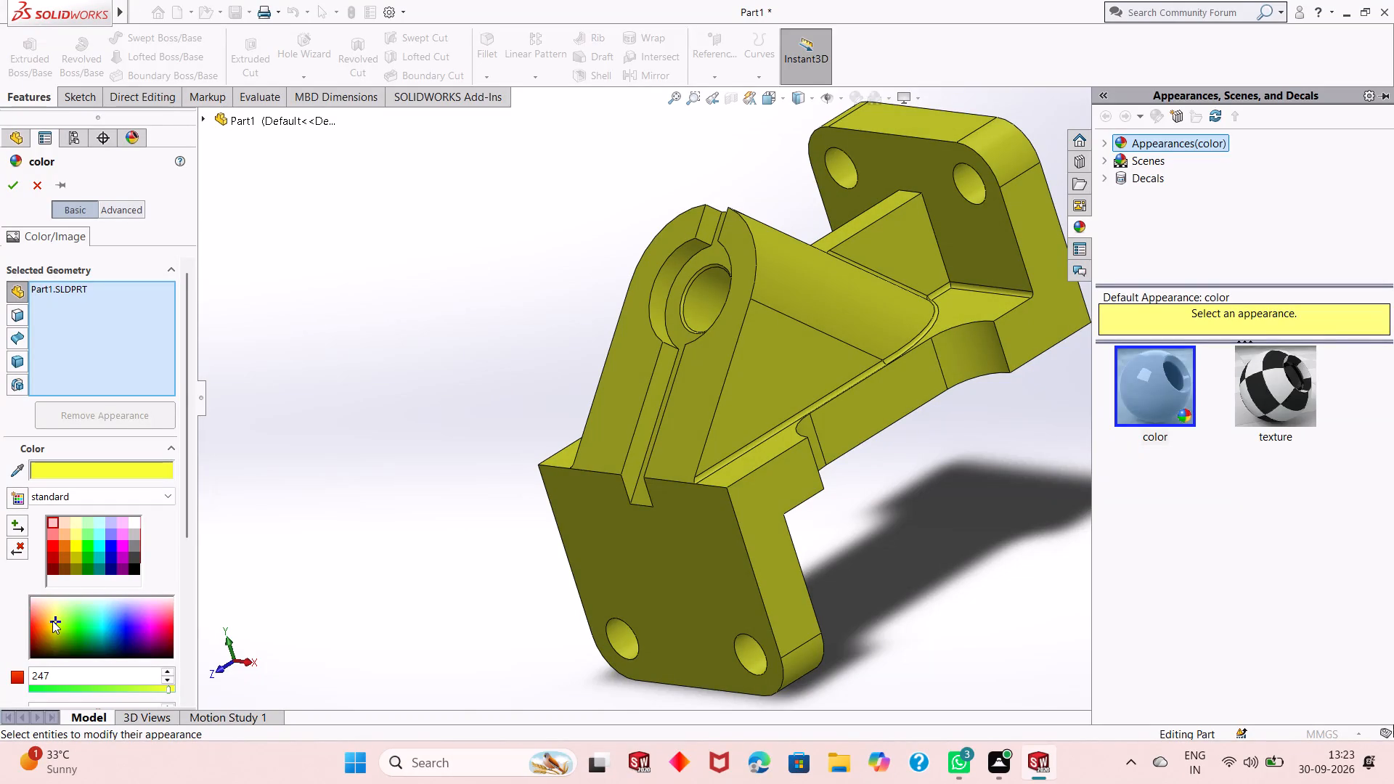
pyautogui.click(52, 621)
pyautogui.click(52, 616)
pyautogui.click(73, 542)
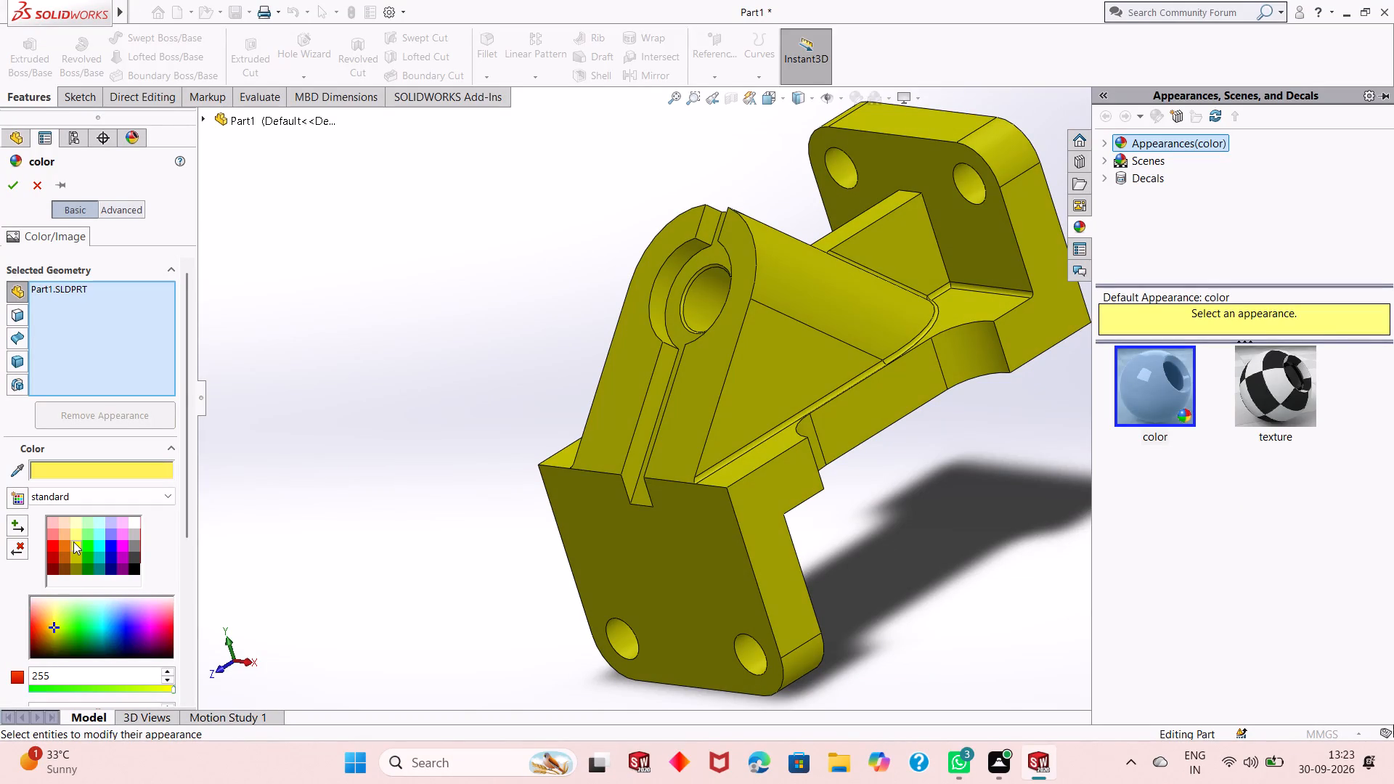
pyautogui.click(74, 539)
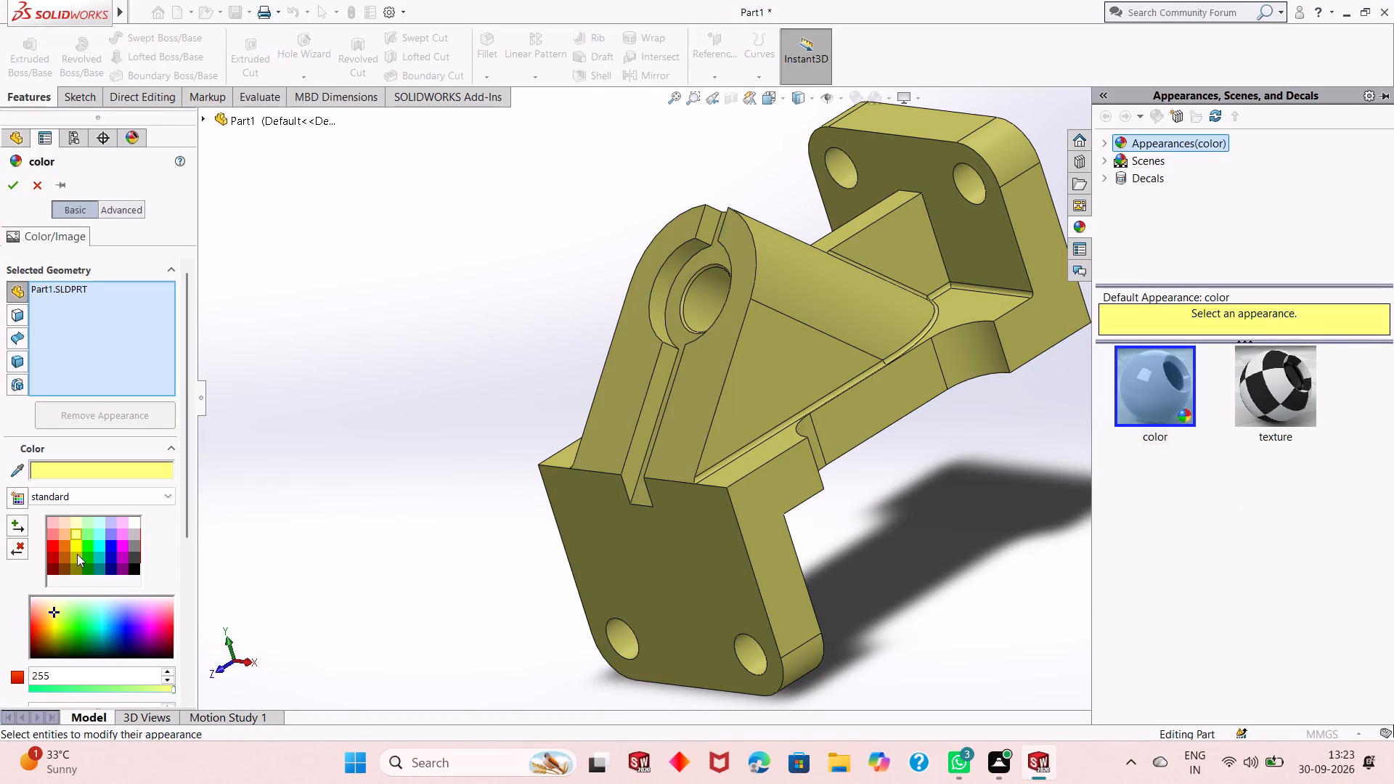
pyautogui.click(77, 554)
pyautogui.click(75, 547)
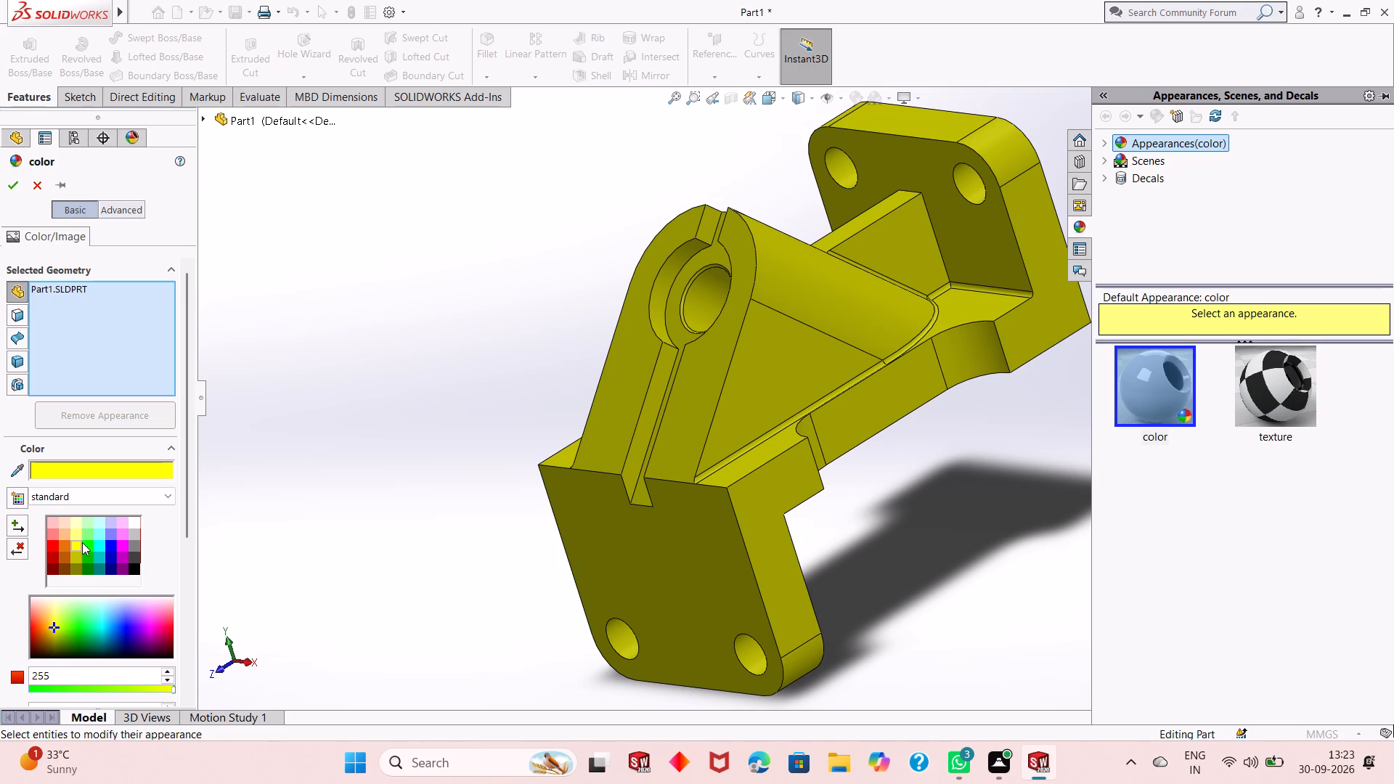
pyautogui.click(6, 187)
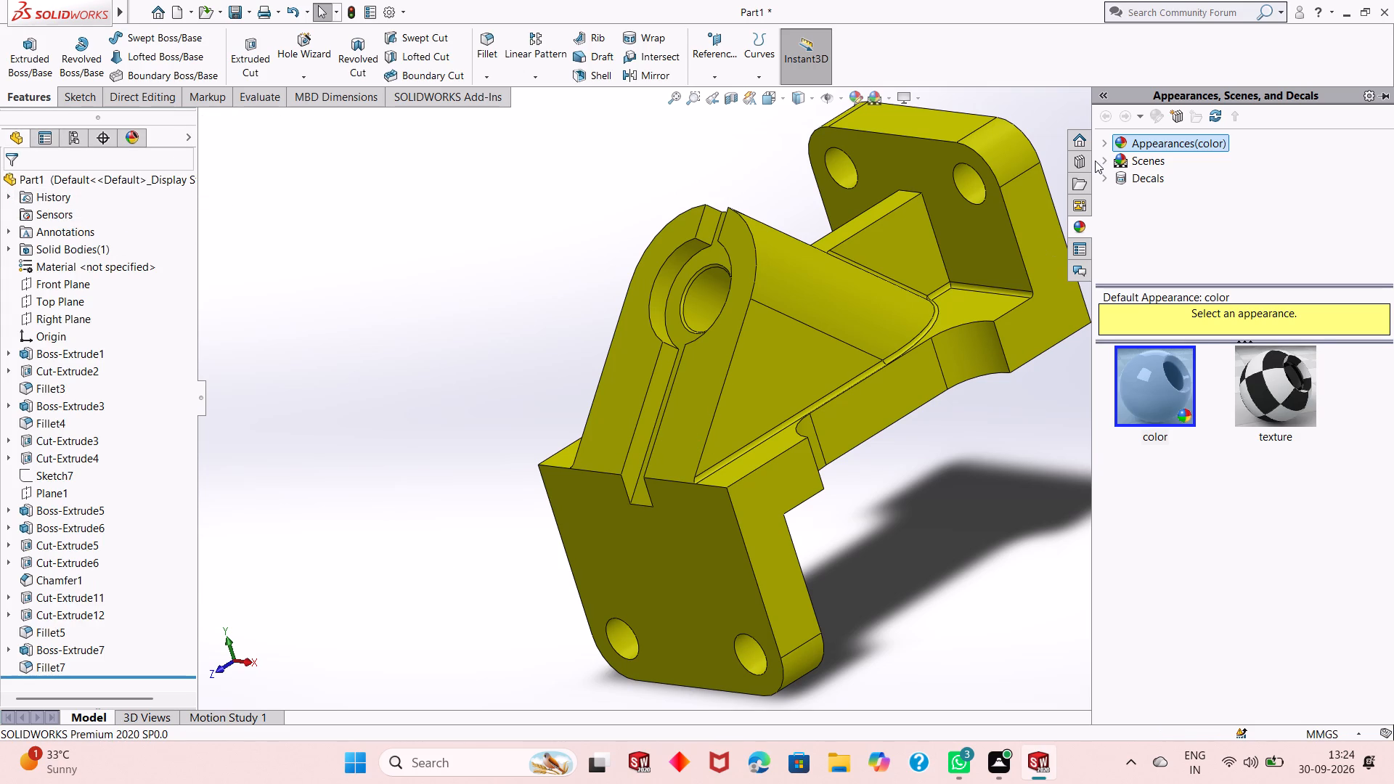
# Select the 2 mm fillet faces along the upright plate, rib, inclined cylinder and base on one side of the bracket.
pyautogui.click(929, 446)
pyautogui.moveTo(930, 328); pyautogui.dragTo(937, 387, button='middle')
pyautogui.scroll(-4, 932, 362)
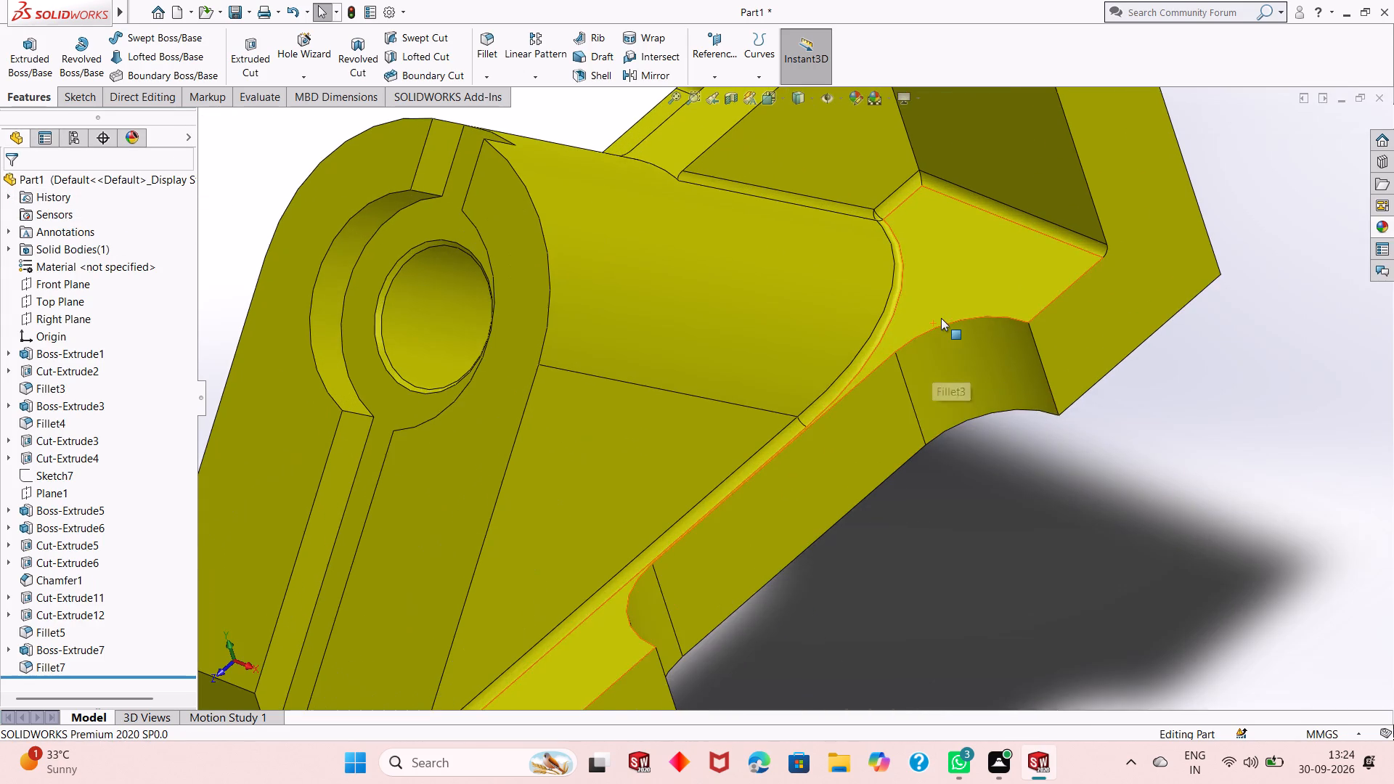
pyautogui.scroll(-1, 941, 318)
pyautogui.click(1034, 203)
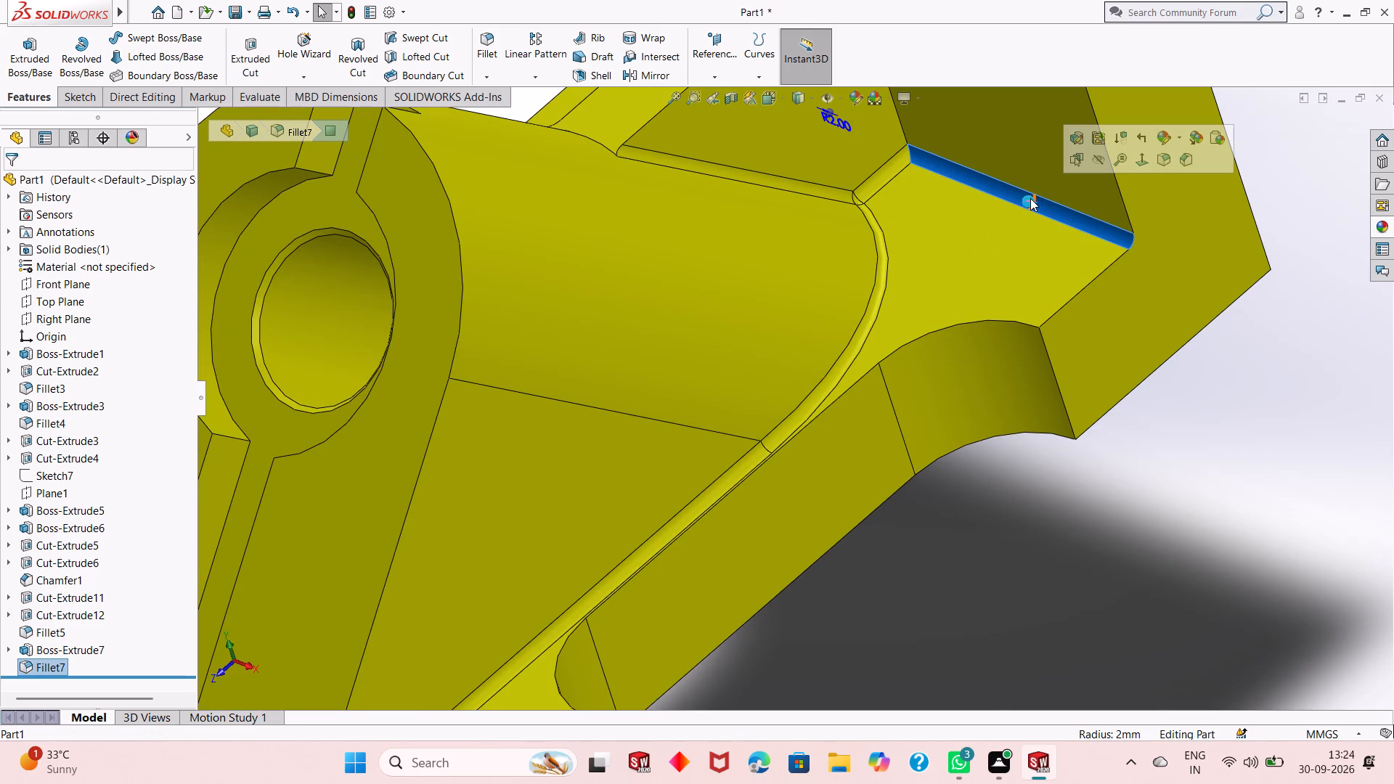
pyautogui.keyDown('ctrl'); pyautogui.click(888, 168); pyautogui.keyUp('ctrl')
pyautogui.keyDown('ctrl'); pyautogui.click(815, 187); pyautogui.keyUp('ctrl')
pyautogui.keyDown('ctrl'); pyautogui.click(886, 250); pyautogui.keyUp('ctrl')
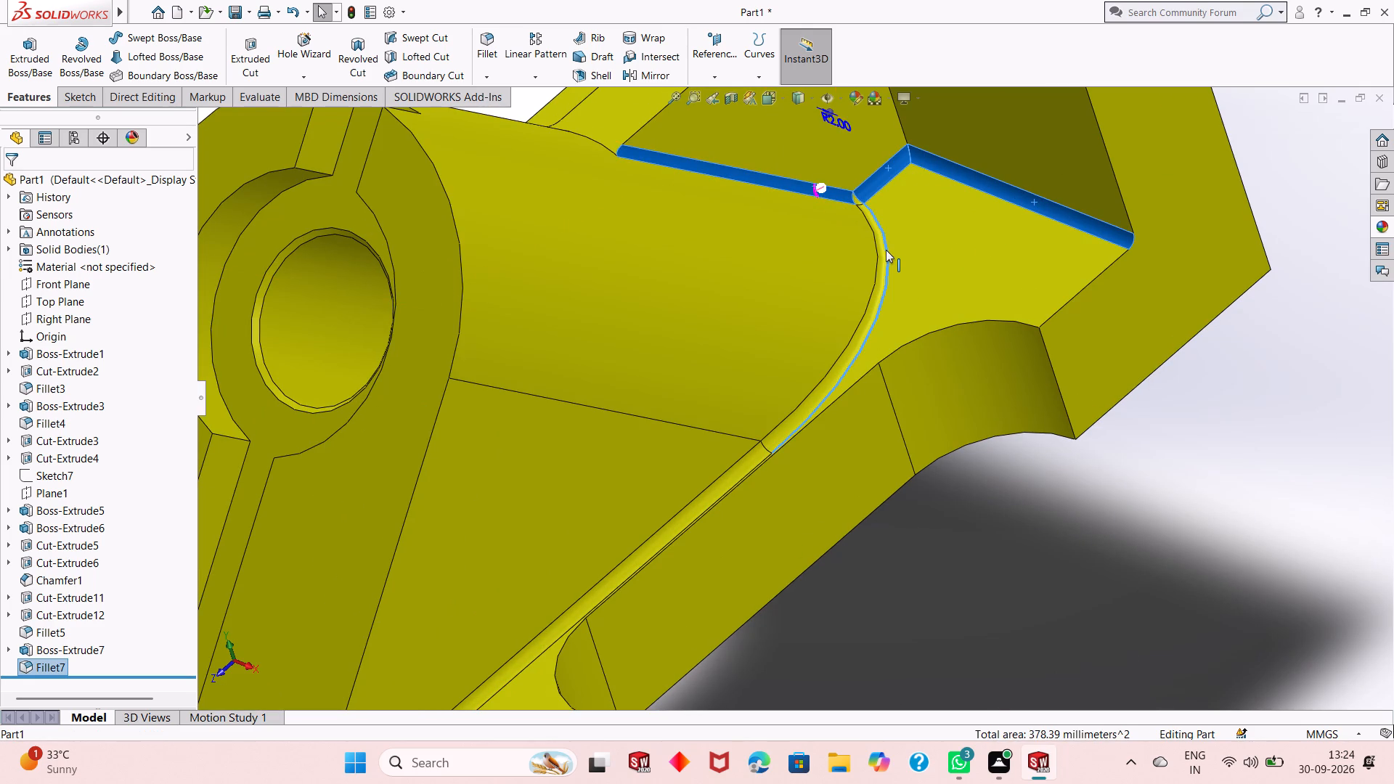
pyautogui.keyDown('ctrl'); pyautogui.click(881, 266); pyautogui.keyUp('ctrl')
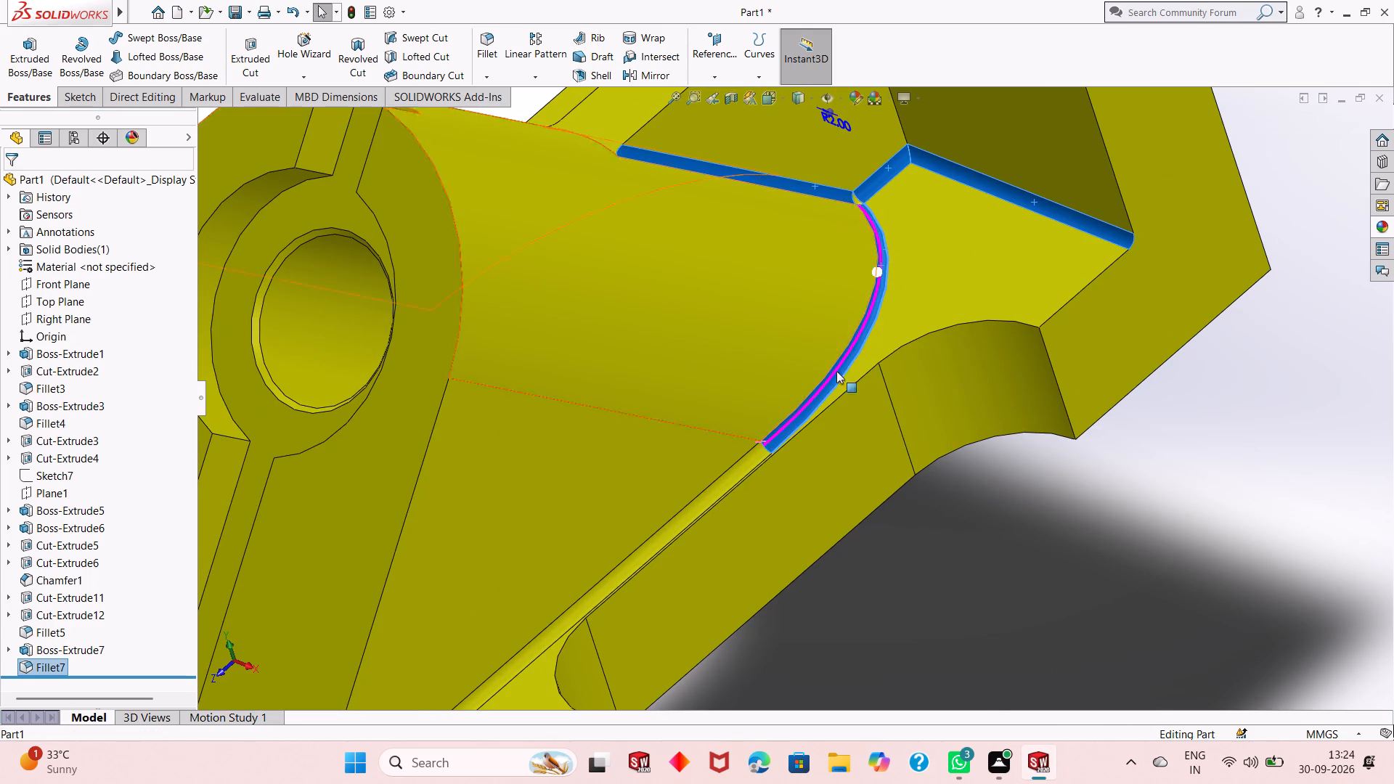
pyautogui.keyDown('ctrl'); pyautogui.click(733, 471); pyautogui.keyUp('ctrl')
# Add the matching fillet faces on the opposite side to the selection, including the small corner face where rib and cylinder meet.
pyautogui.scroll(1, 865, 444)
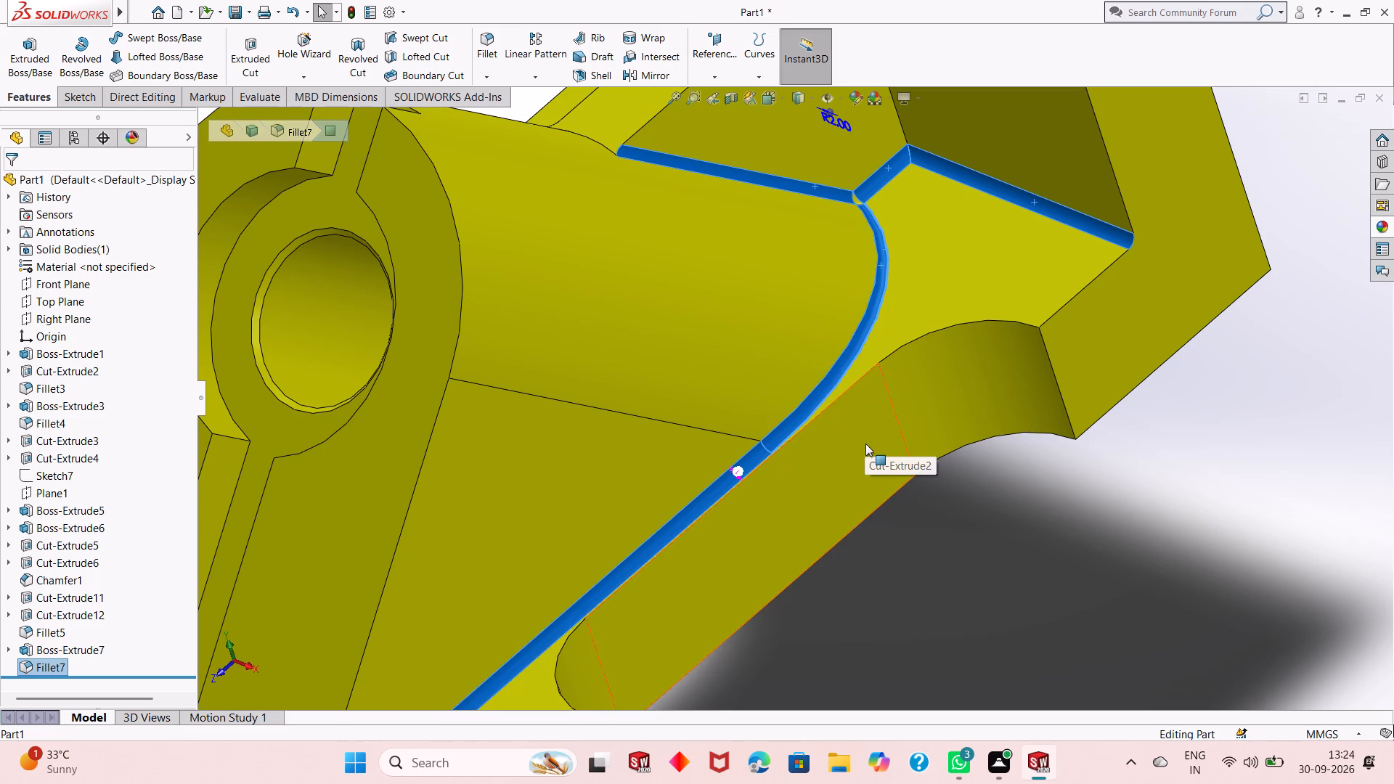
pyautogui.scroll(4, 865, 444)
pyautogui.moveTo(659, 317); pyautogui.dragTo(679, 276, button='middle')
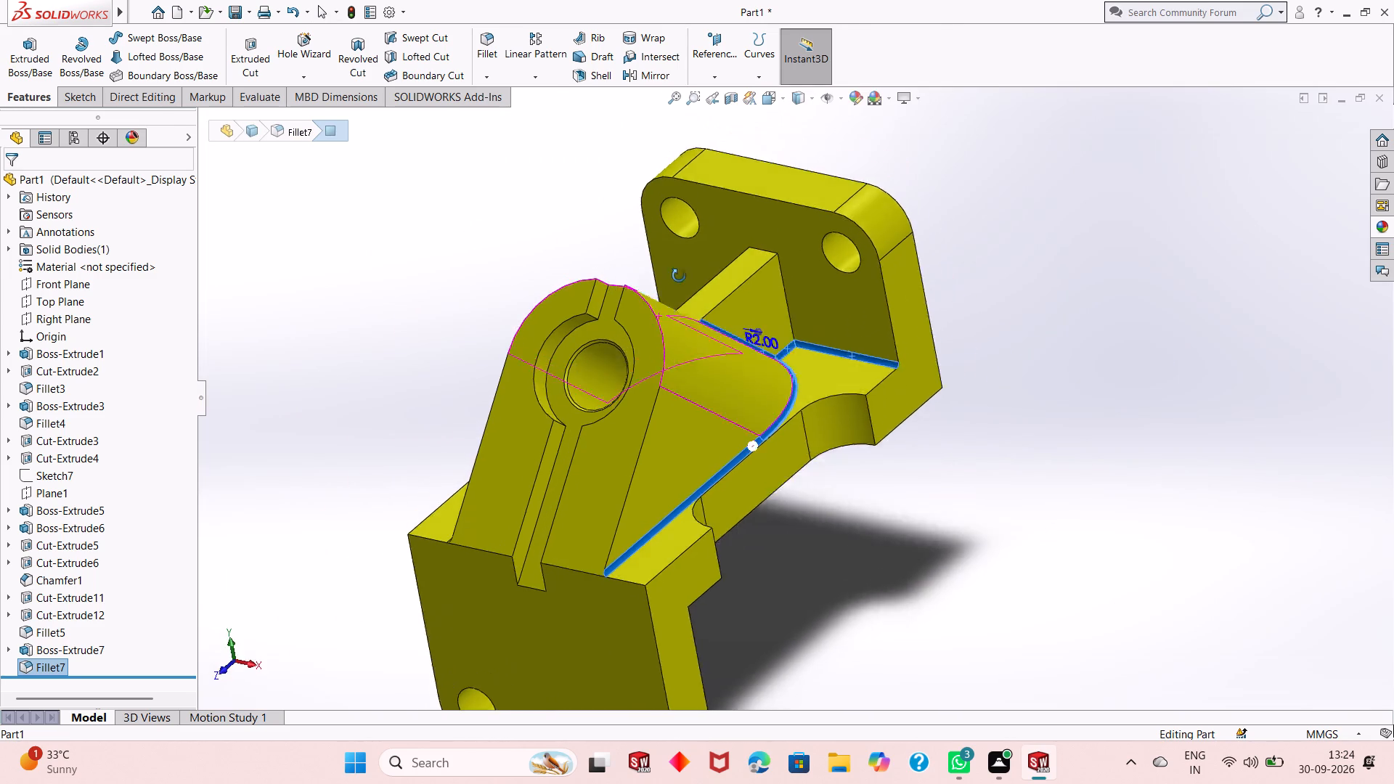
pyautogui.moveTo(679, 276); pyautogui.dragTo(706, 252, button='middle')
pyautogui.scroll(2, 739, 366)
pyautogui.moveTo(530, 471); pyautogui.dragTo(672, 431, button='middle')
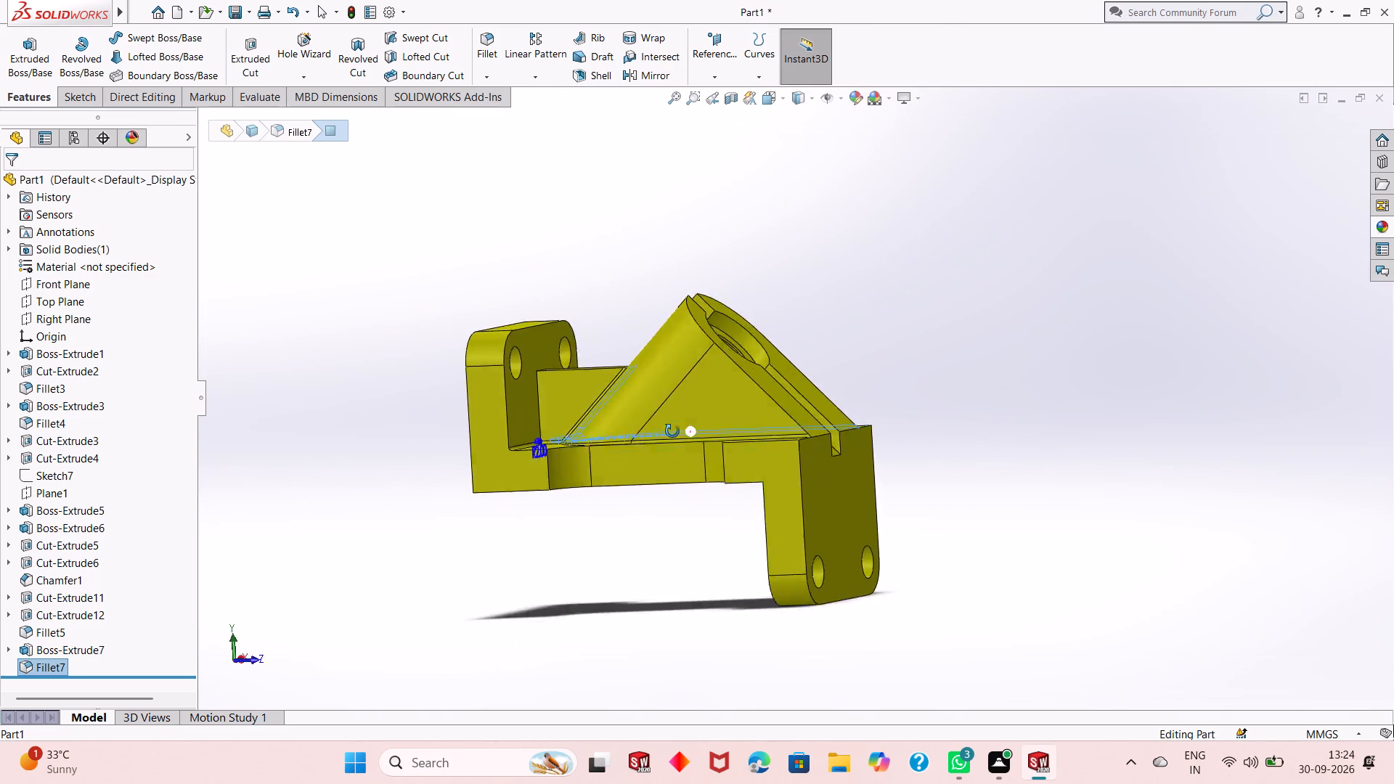
pyautogui.moveTo(672, 431); pyautogui.dragTo(652, 583, button='middle')
pyautogui.scroll(1, 652, 565)
pyautogui.scroll(-3, 574, 435)
pyautogui.scroll(-4, 678, 374)
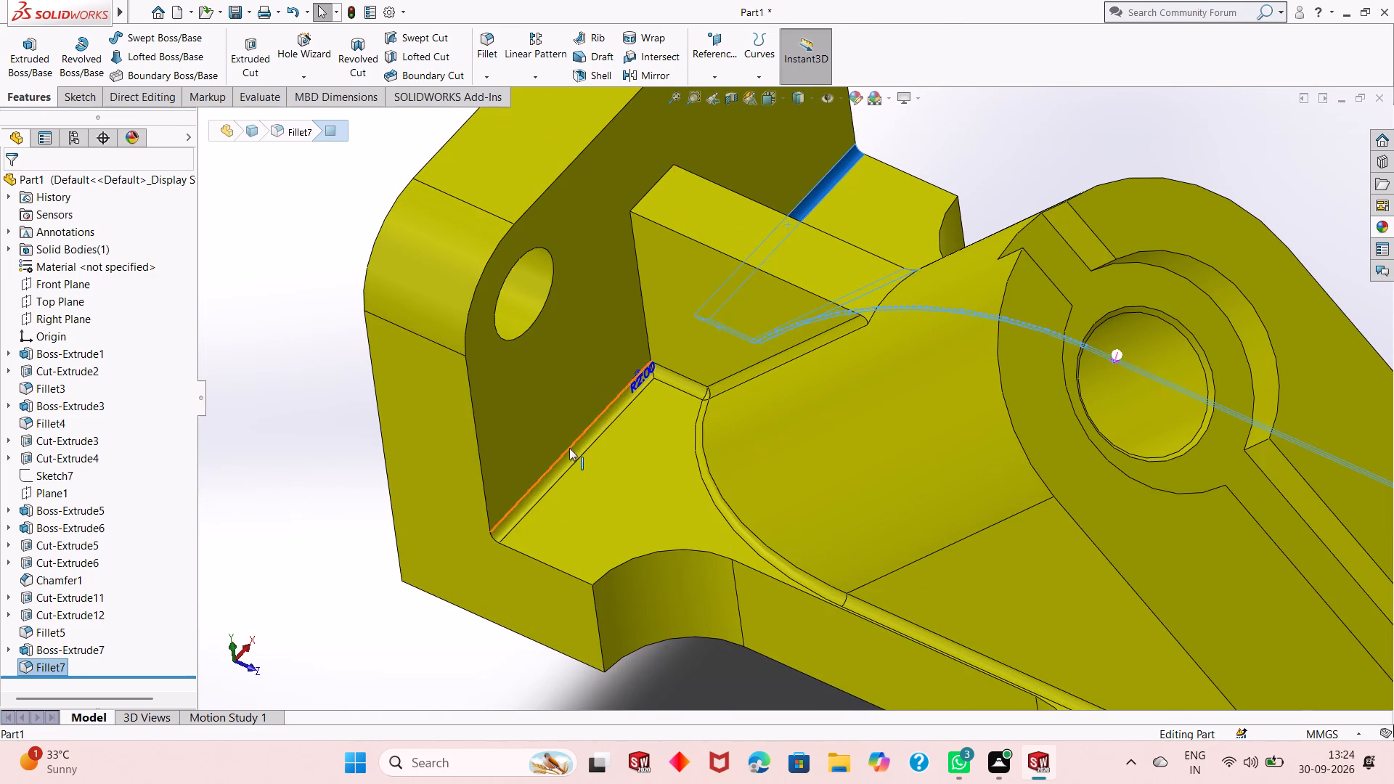
pyautogui.keyDown('ctrl'); pyautogui.click(569, 454); pyautogui.keyUp('ctrl')
pyautogui.keyDown('ctrl'); pyautogui.click(693, 384); pyautogui.keyUp('ctrl')
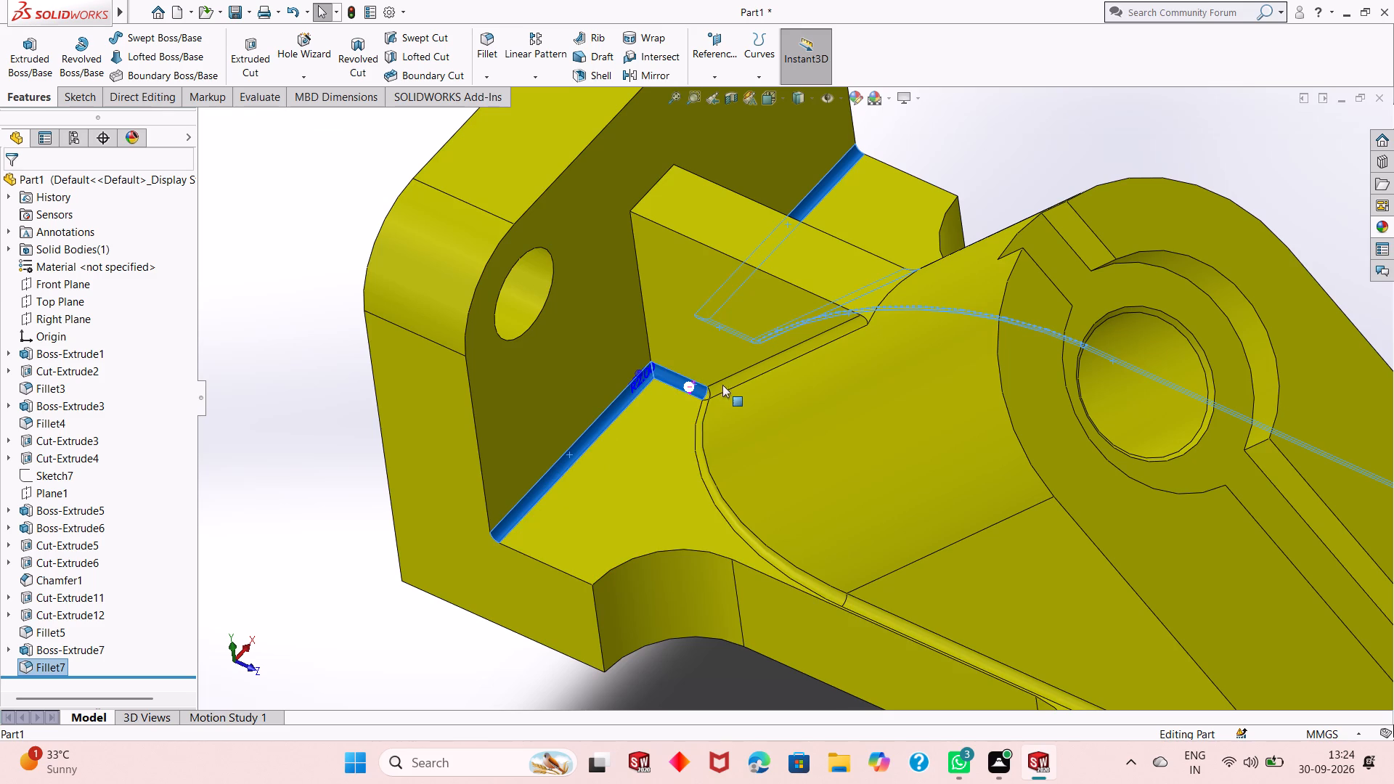
pyautogui.keyDown('ctrl'); pyautogui.click(743, 375); pyautogui.keyUp('ctrl')
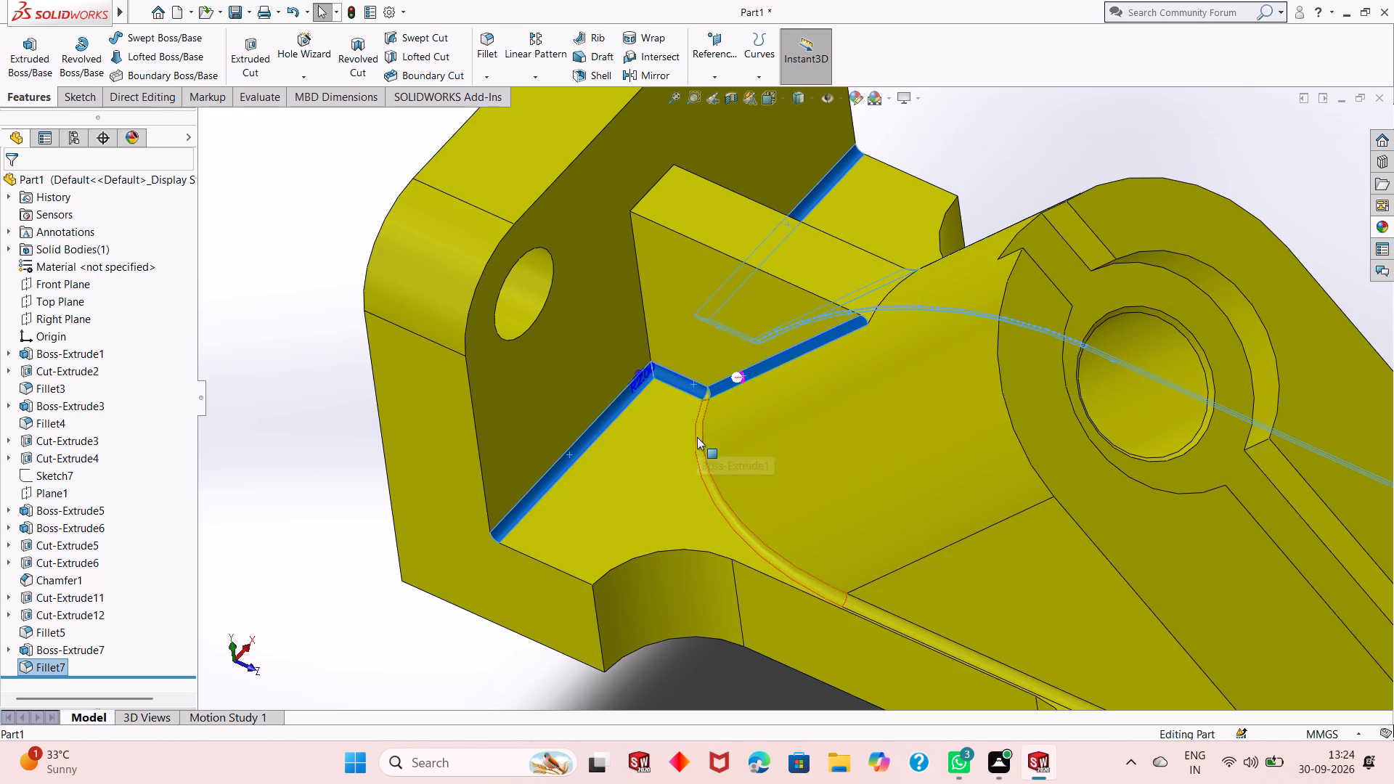
pyautogui.keyDown('ctrl'); pyautogui.click(700, 446); pyautogui.keyUp('ctrl')
pyautogui.scroll(-8, 710, 393)
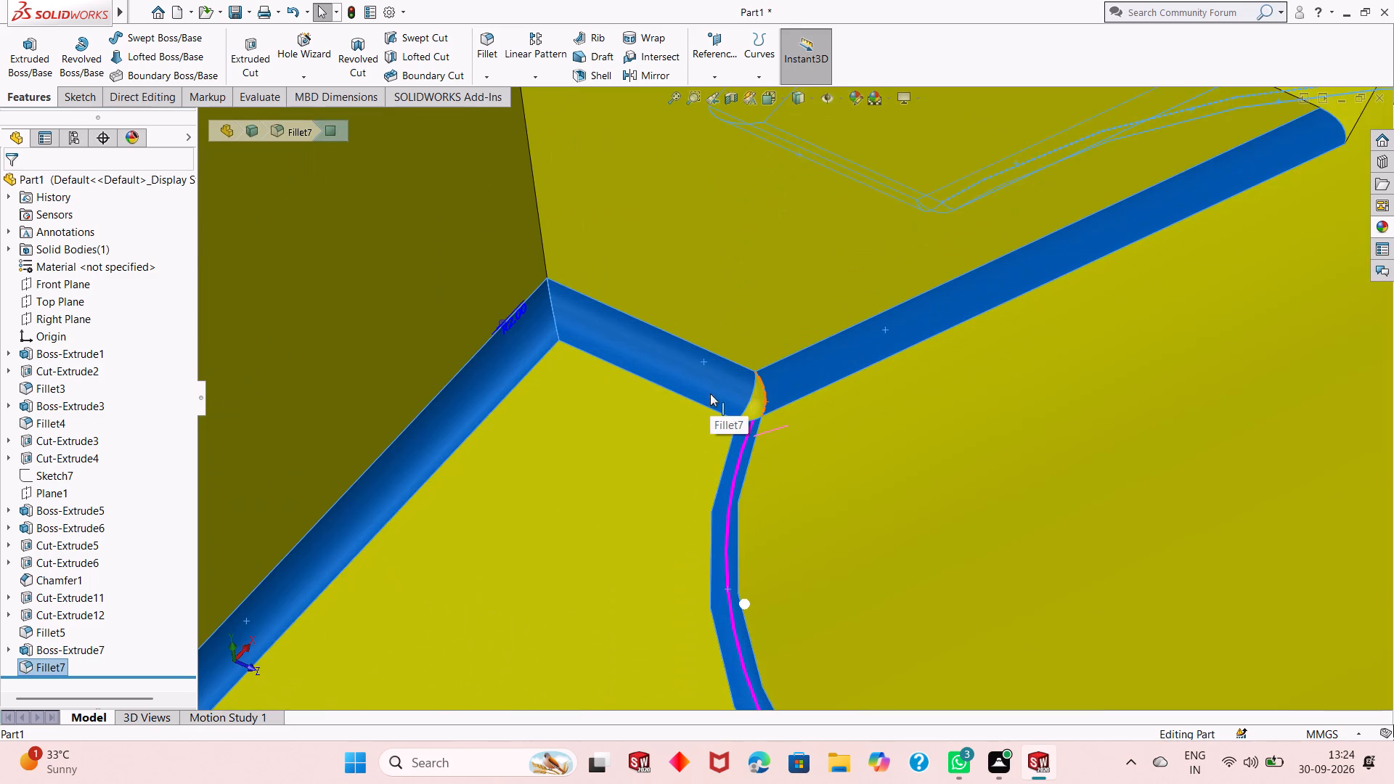
pyautogui.keyDown('ctrl'); pyautogui.click(769, 404); pyautogui.keyUp('ctrl')
pyautogui.scroll(4, 720, 412)
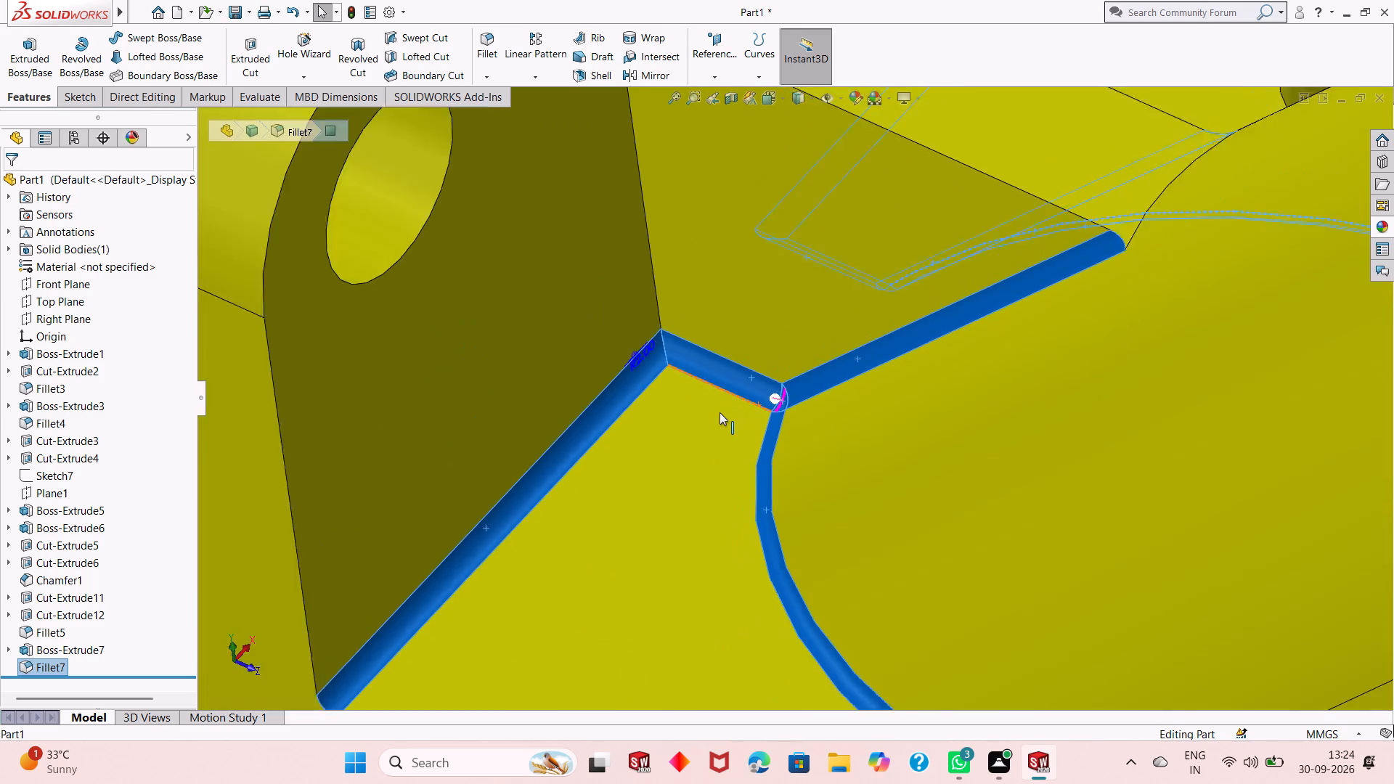
pyautogui.scroll(6, 720, 412)
pyautogui.scroll(-7, 1025, 540)
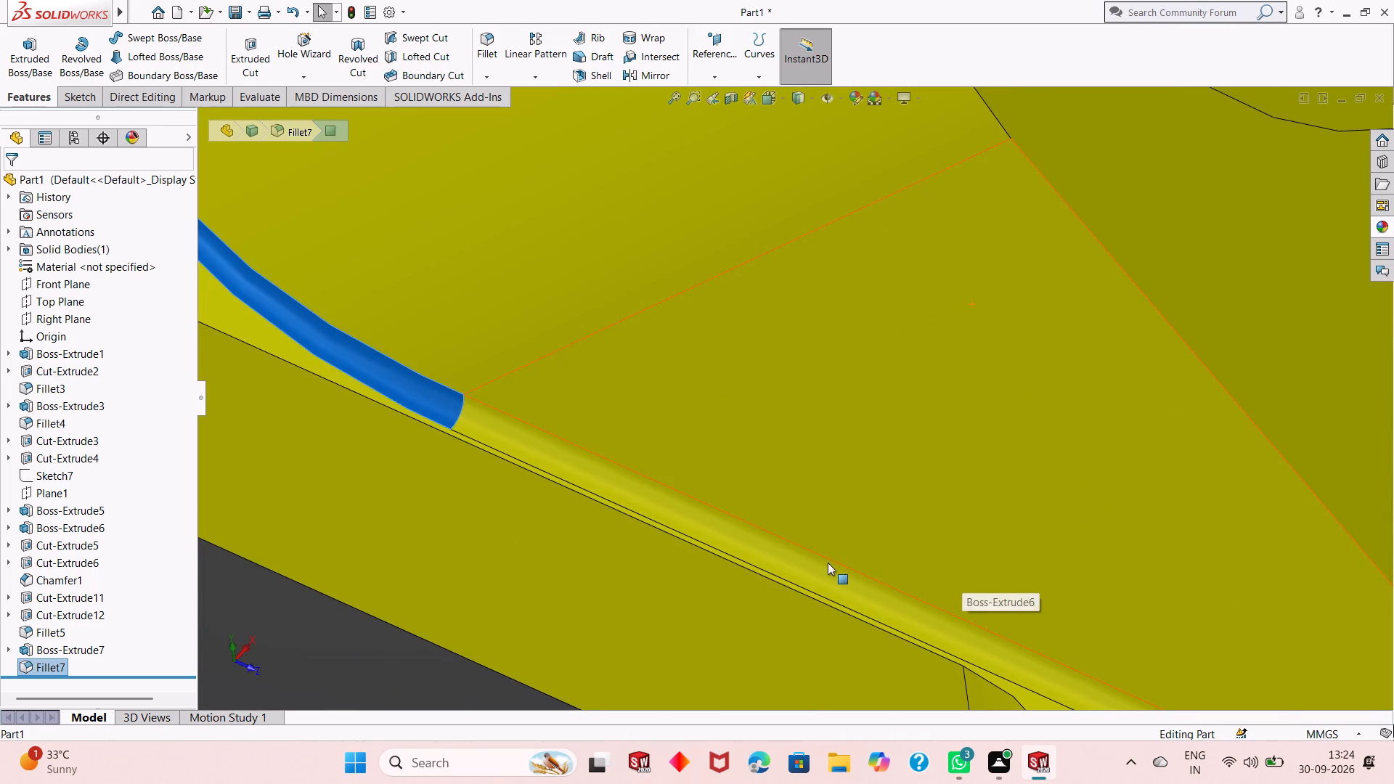
pyautogui.keyDown('ctrl'); pyautogui.click(822, 571); pyautogui.keyUp('ctrl')
# Add the small corner fillet face between rib, cylinder and base on the first side to the selection.
pyautogui.scroll(8, 732, 512)
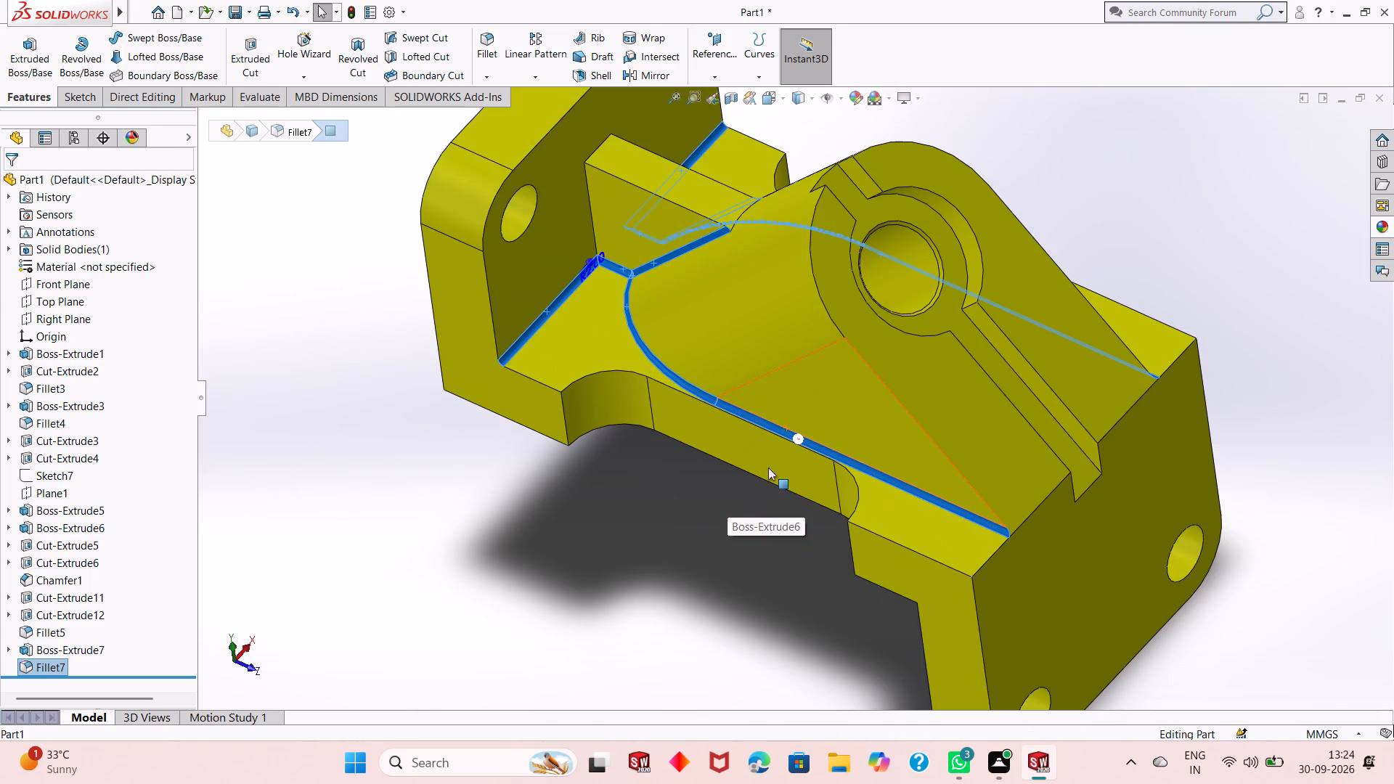
pyautogui.moveTo(903, 438); pyautogui.dragTo(775, 419, button='middle')
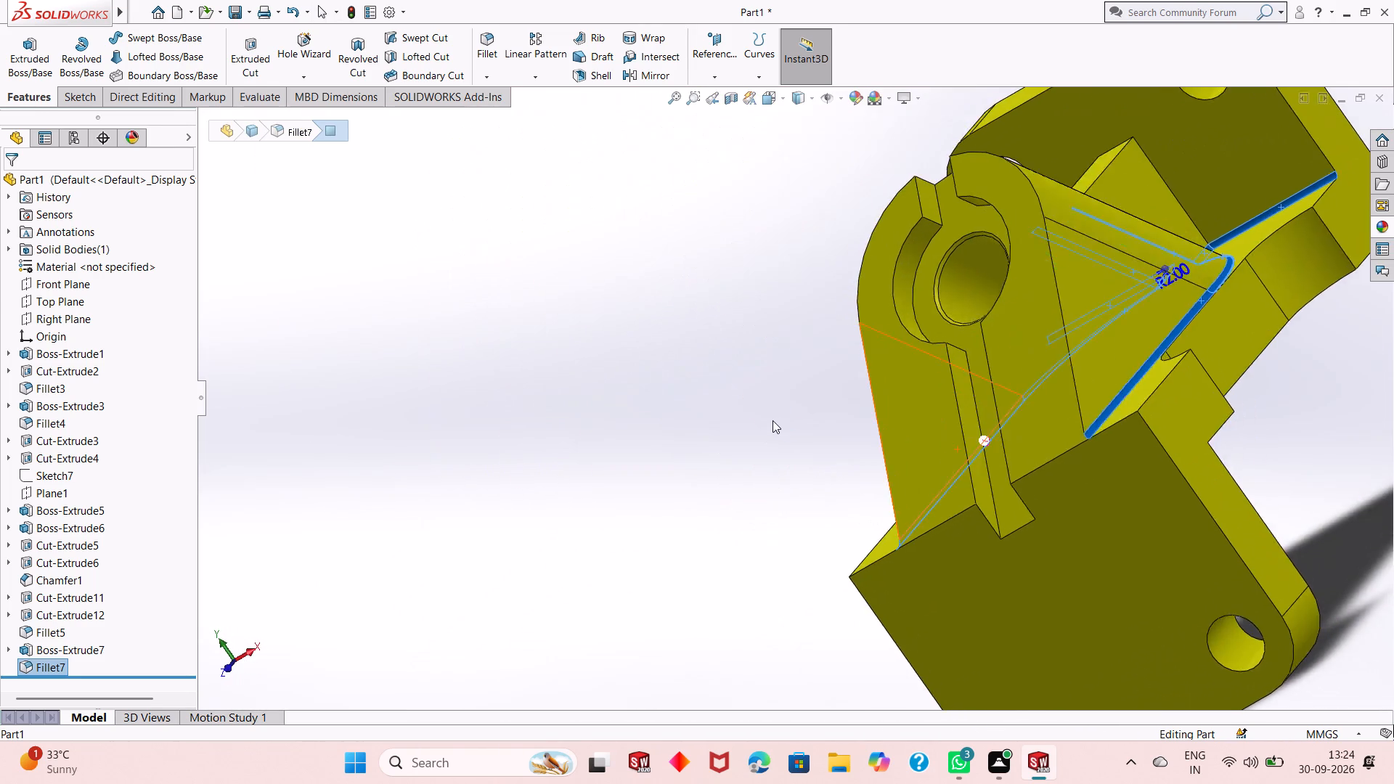
pyautogui.scroll(3, 768, 424)
pyautogui.scroll(-3, 1120, 303)
pyautogui.moveTo(962, 441); pyautogui.dragTo(1053, 399, button='middle')
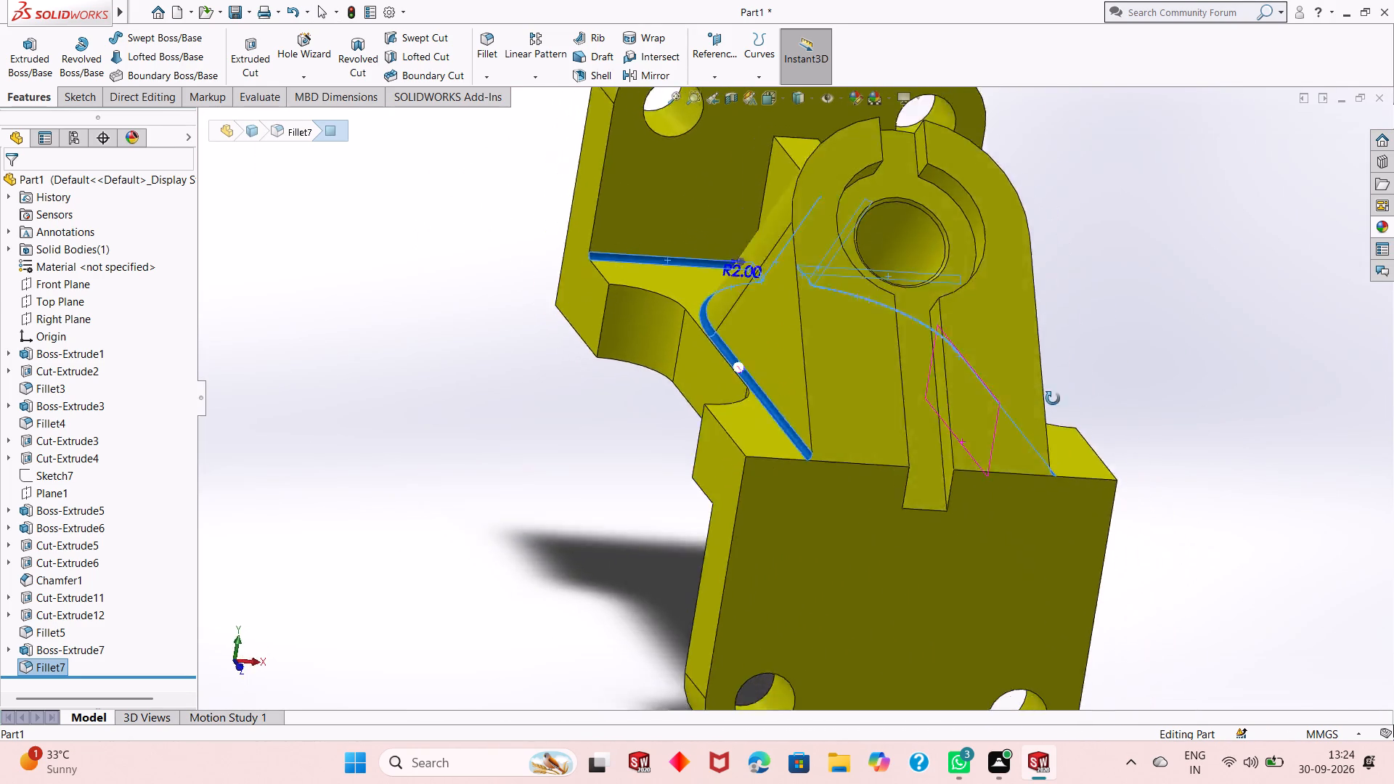
pyautogui.moveTo(1053, 399); pyautogui.dragTo(899, 488, button='middle')
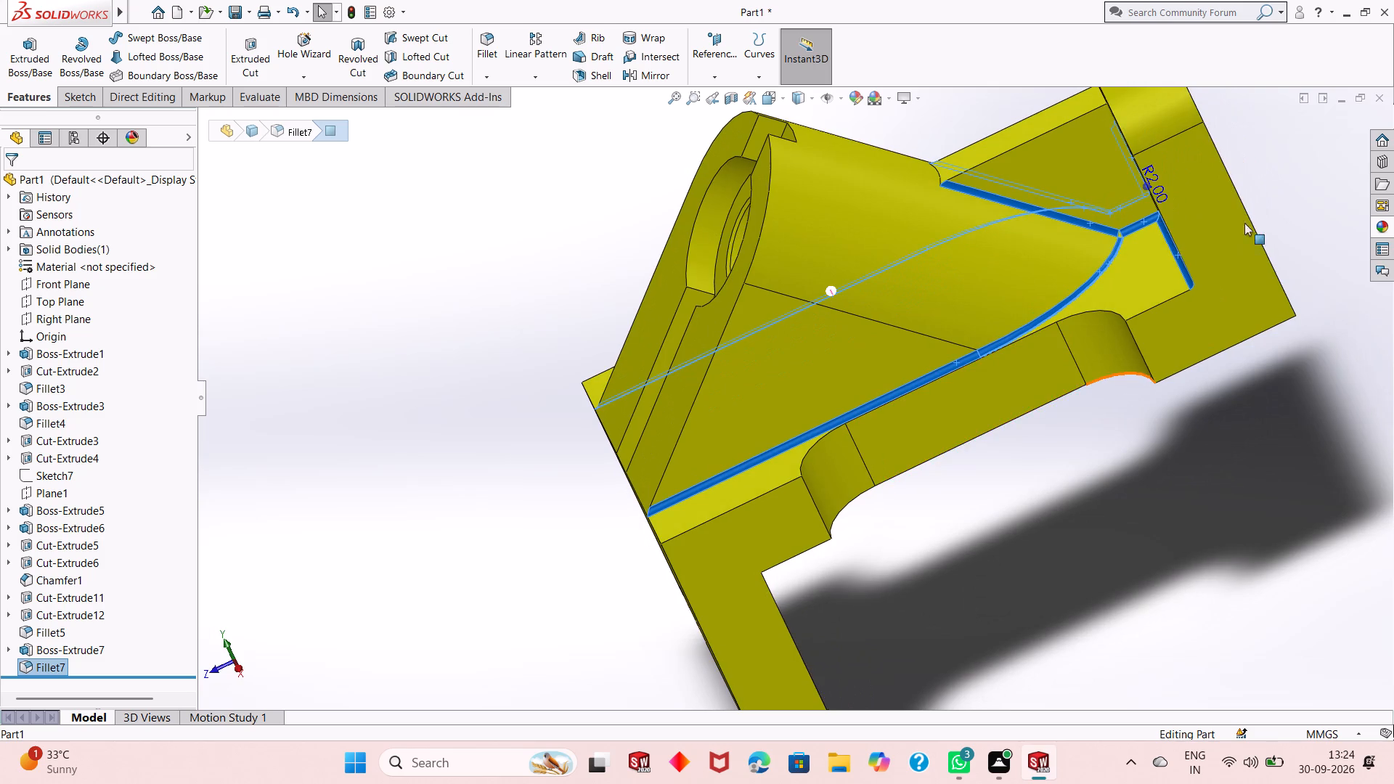
pyautogui.scroll(-17, 1180, 211)
pyautogui.keyDown('ctrl'); pyautogui.click(634, 558); pyautogui.keyUp('ctrl')
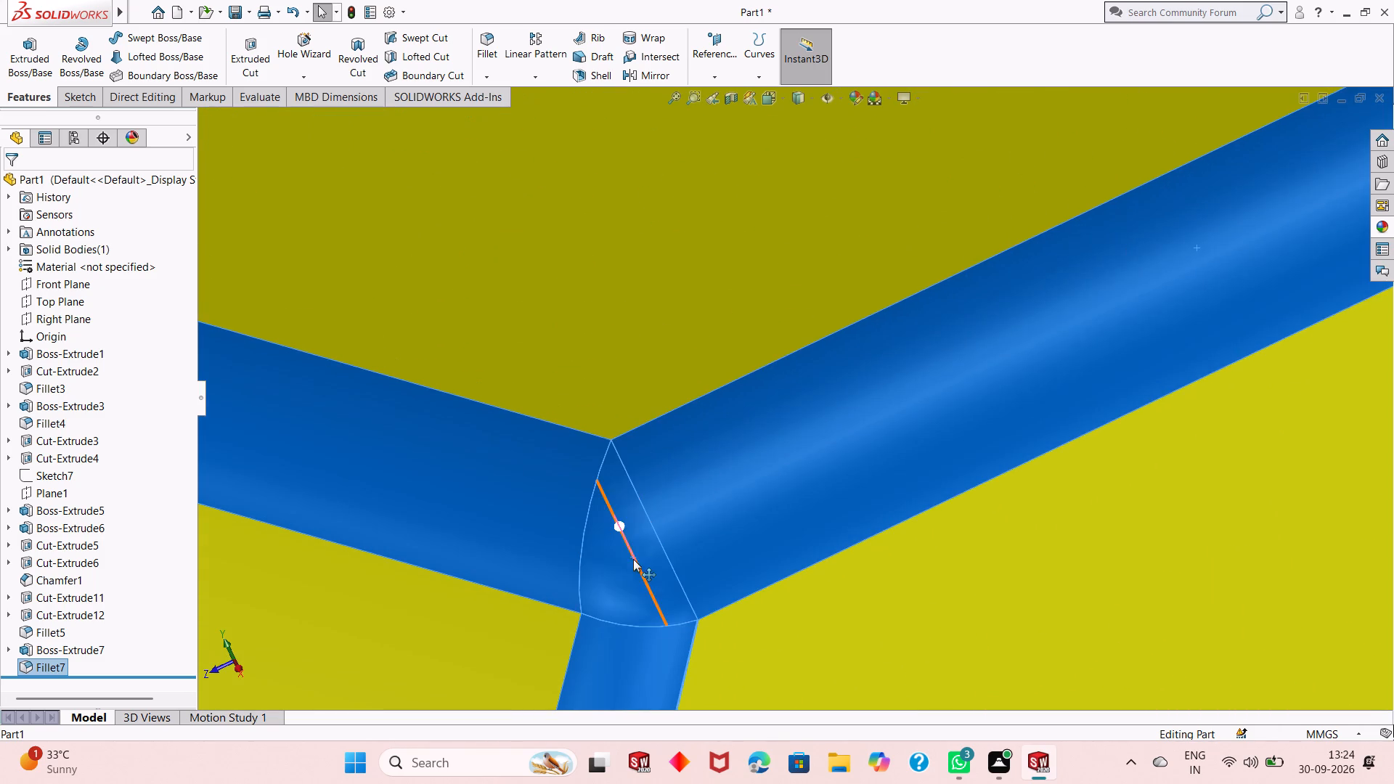
# Colour the selected fillet faces bright red with a red value of 255 and accept the appearance.
pyautogui.scroll(20, 770, 528)
pyautogui.scroll(2, 770, 528)
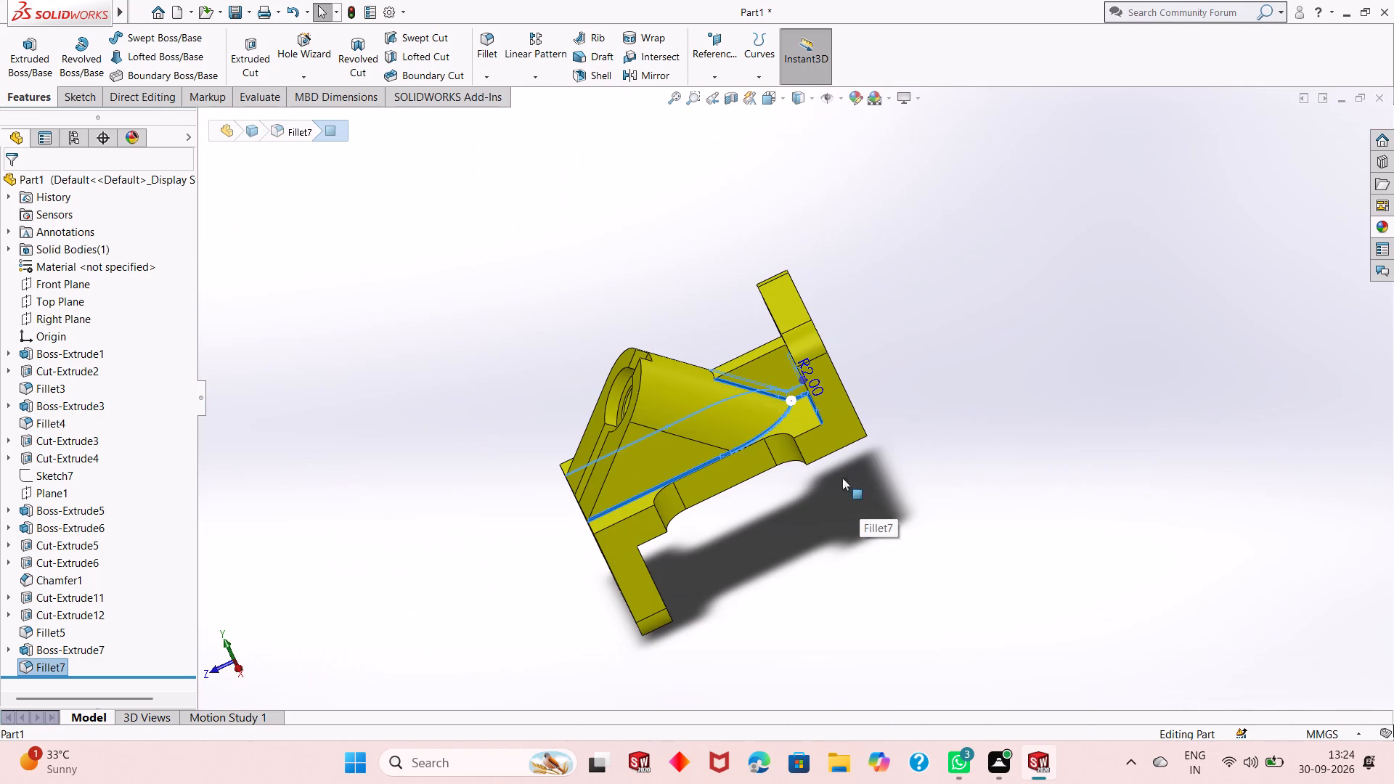
pyautogui.moveTo(594, 511); pyautogui.dragTo(648, 453, button='middle')
pyautogui.scroll(3, 648, 452)
pyautogui.scroll(-2, 648, 436)
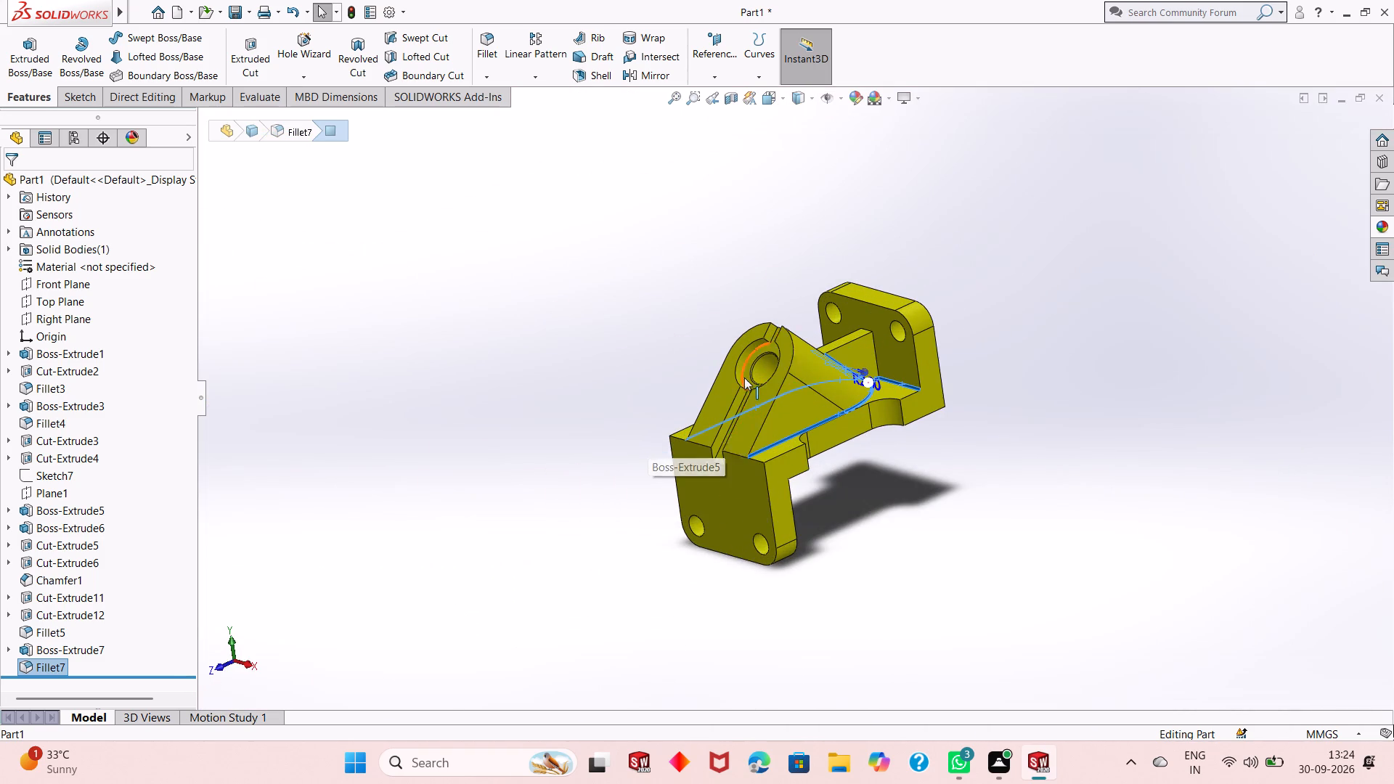
pyautogui.scroll(-2, 744, 377)
pyautogui.click(853, 94)
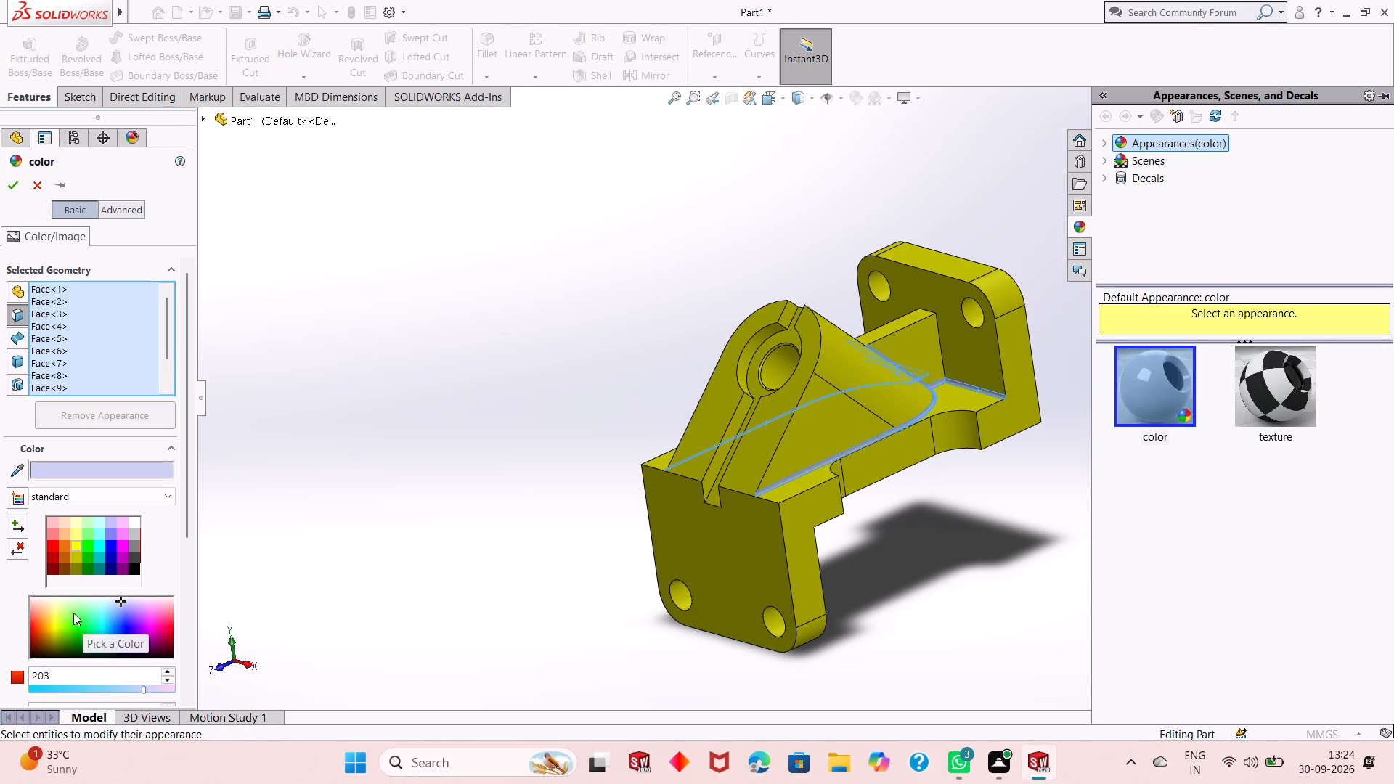
pyautogui.click(54, 547)
pyautogui.click(53, 536)
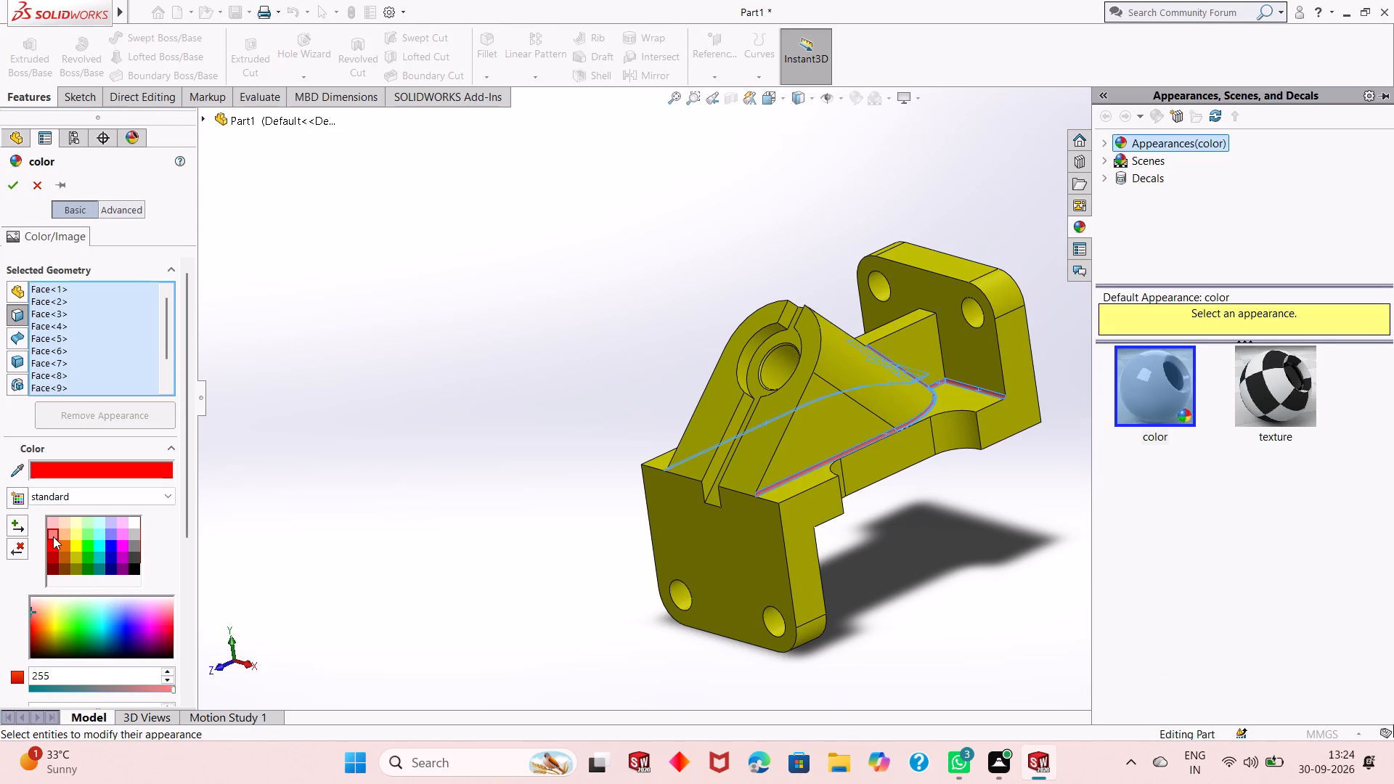
pyautogui.click(31, 623)
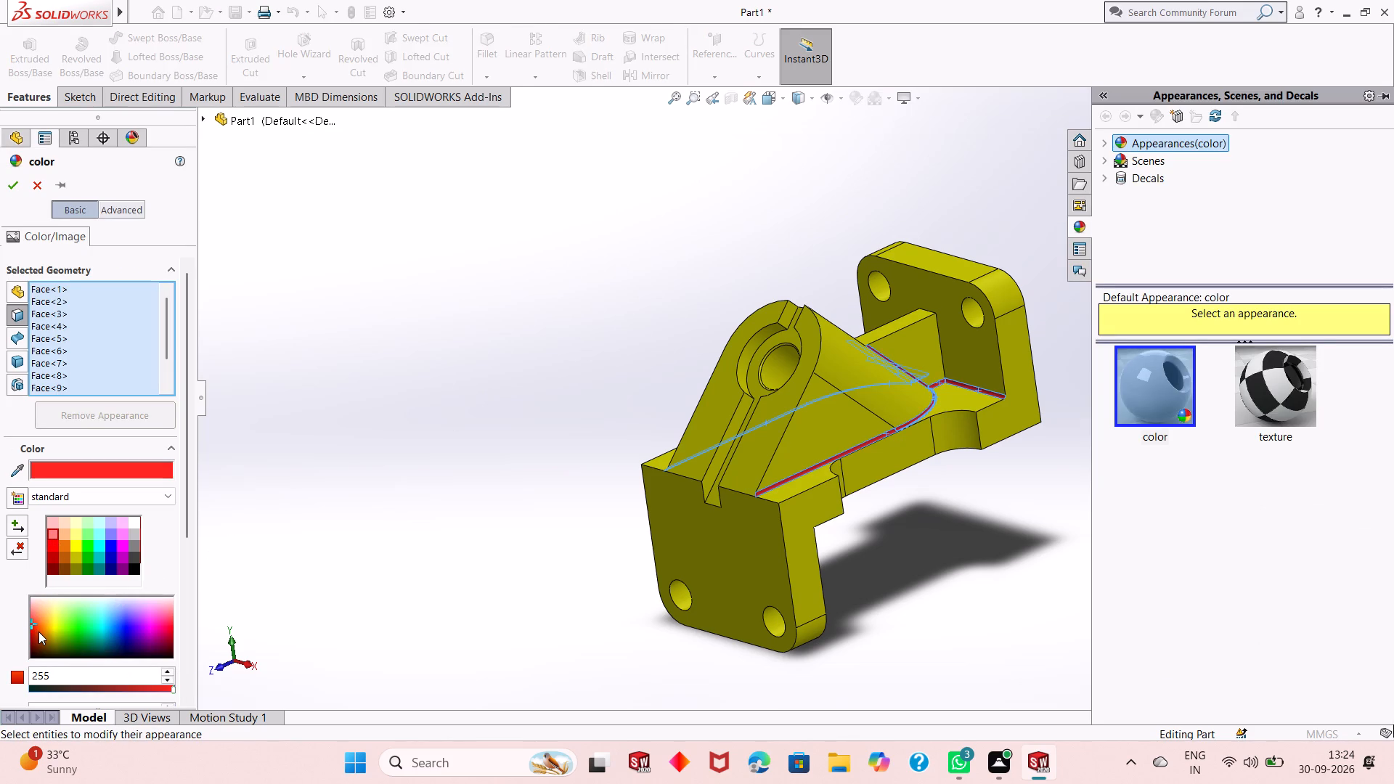
pyautogui.click(41, 634)
pyautogui.click(41, 626)
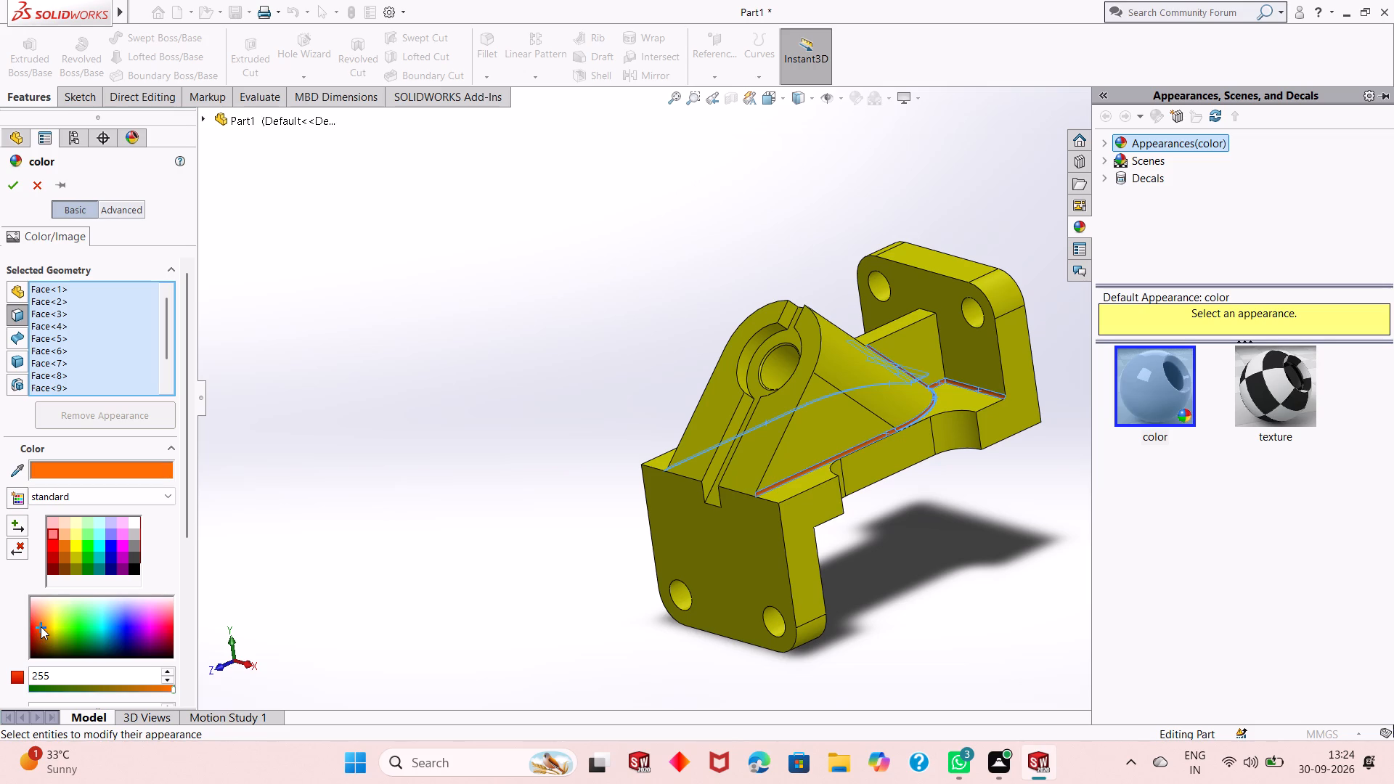
pyautogui.click(34, 621)
pyautogui.click(32, 627)
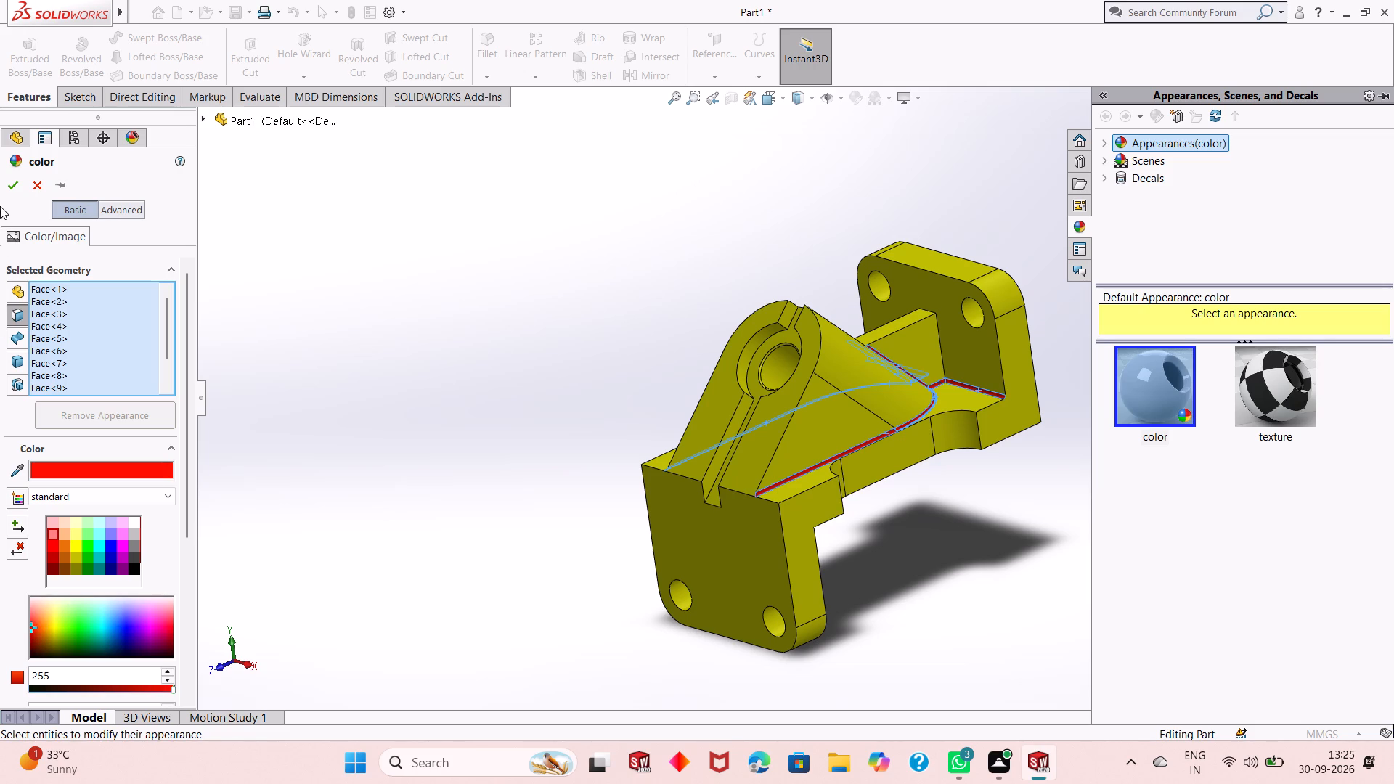
pyautogui.click(12, 192)
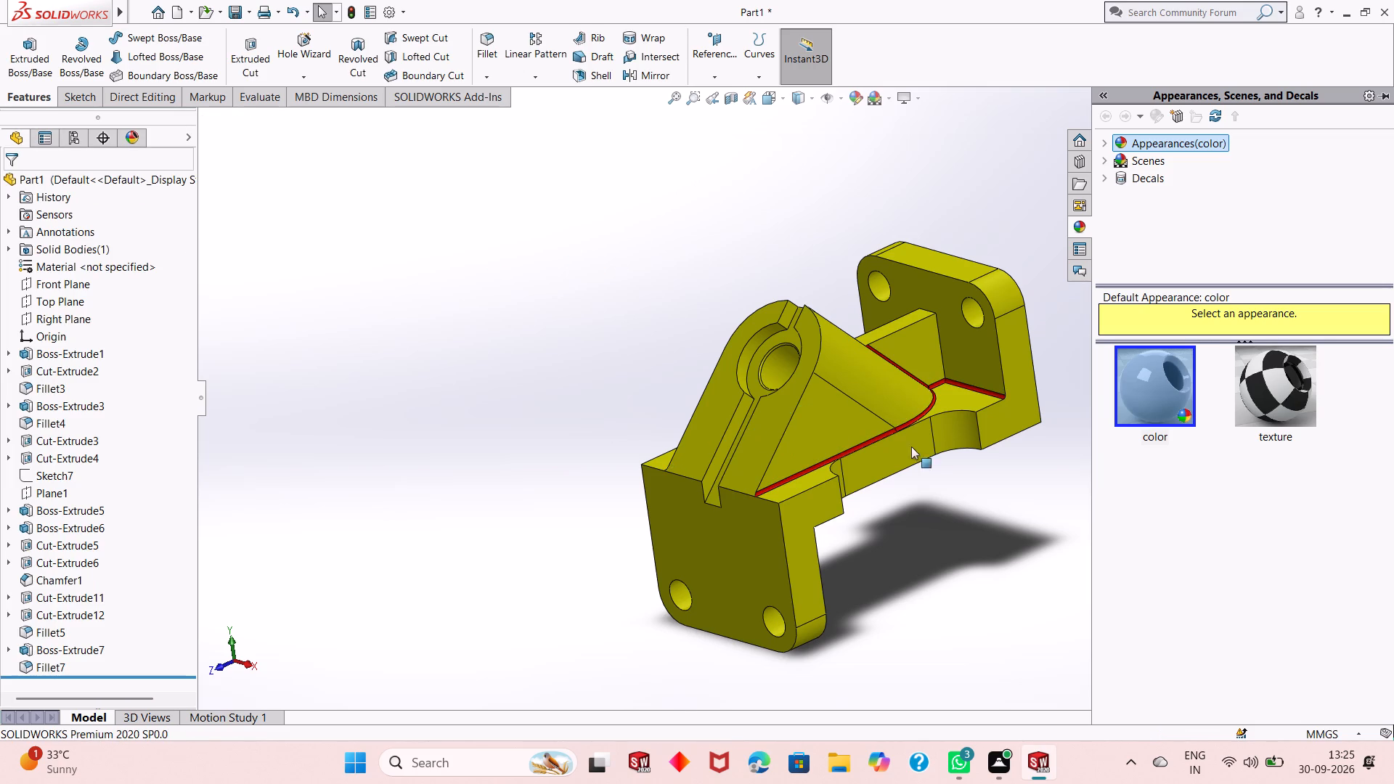
# Apply a grey metal appearance from the library to the Cut-Extrude5 feature forming the slot and recess around the bore.
pyautogui.scroll(-2, 924, 448)
pyautogui.scroll(1, 828, 507)
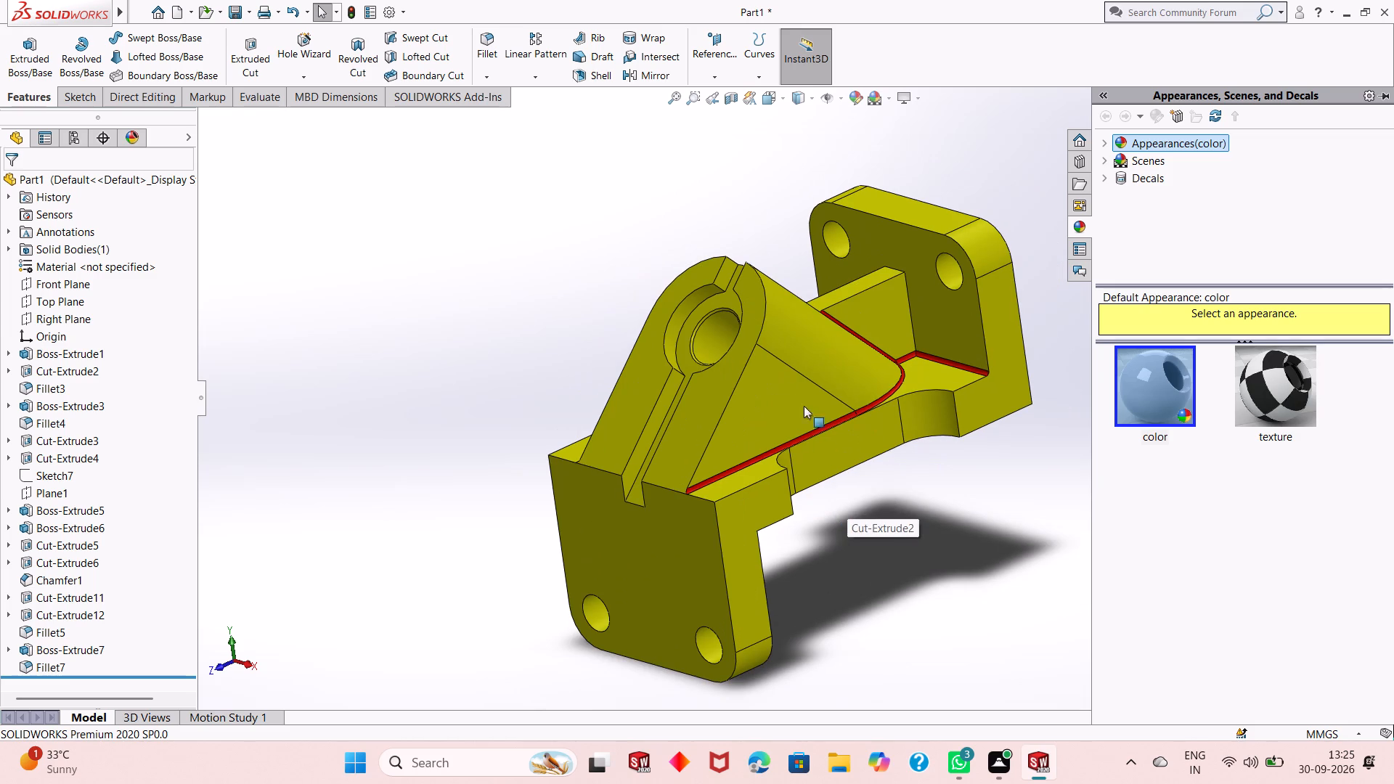
pyautogui.click(1106, 142)
pyautogui.click(1156, 183)
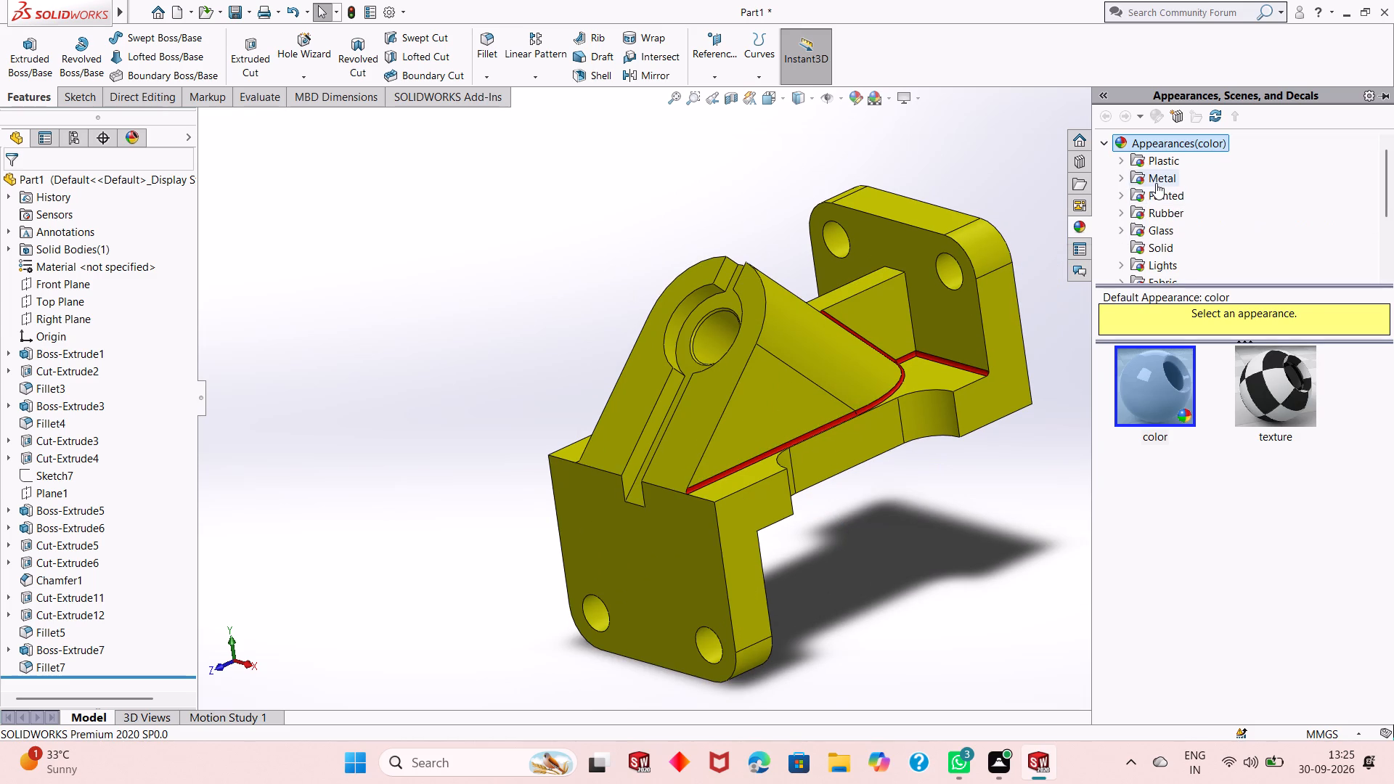
pyautogui.moveTo(1154, 510); pyautogui.dragTo(698, 298)
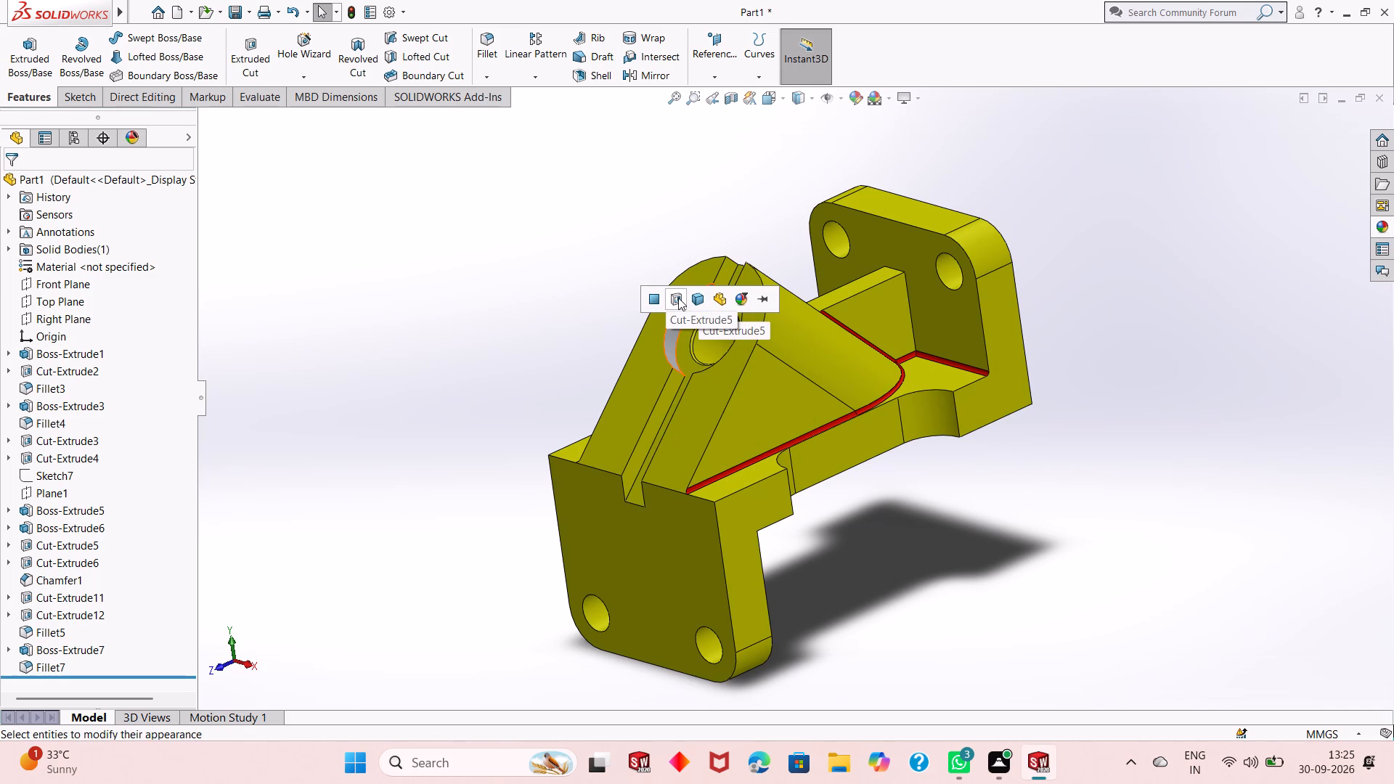
pyautogui.click(678, 298)
pyautogui.moveTo(739, 373); pyautogui.dragTo(748, 374, button='middle')
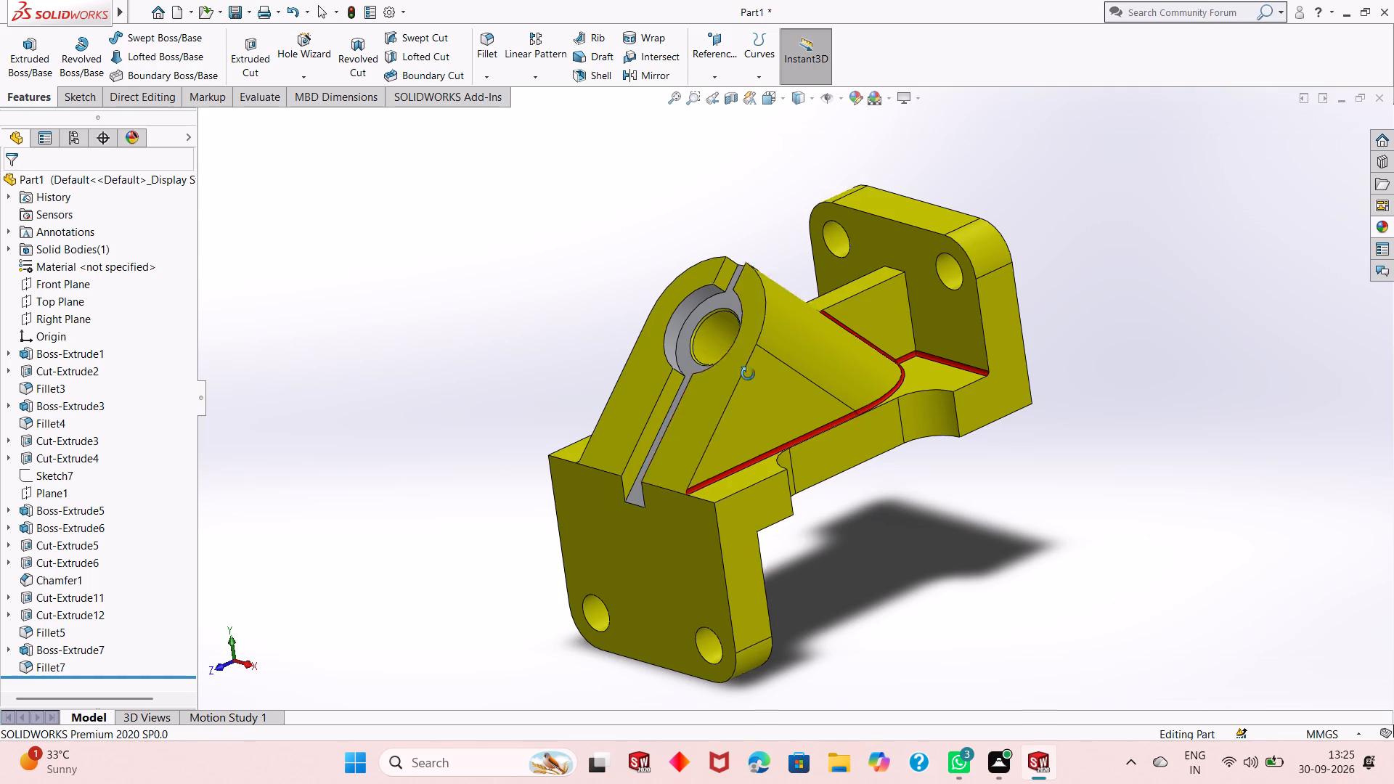
# Apply the polished aluminum appearance to the Cut-Extrude11 feature so the slot's remaining side walls are grey.
pyautogui.moveTo(748, 374); pyautogui.dragTo(771, 517, button='middle')
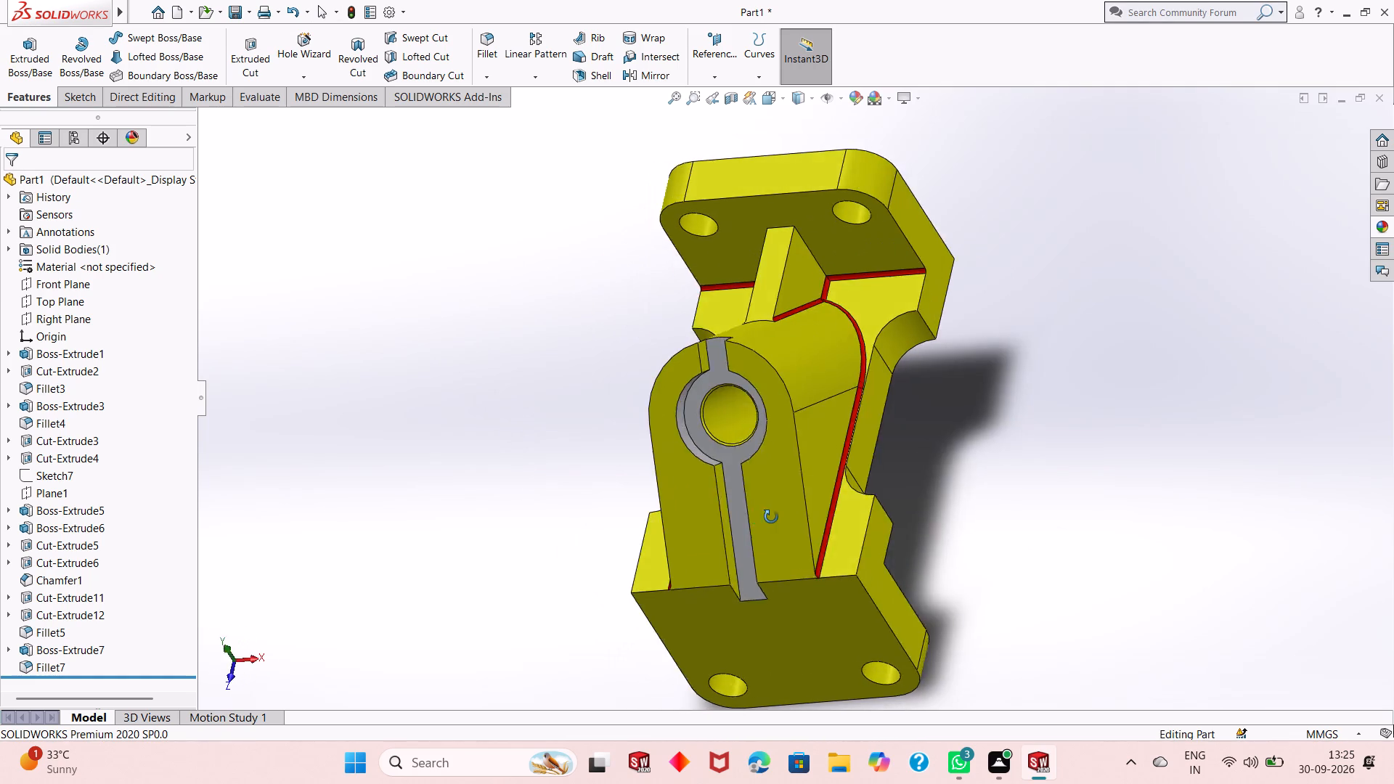
pyautogui.moveTo(771, 517); pyautogui.dragTo(741, 463, button='middle')
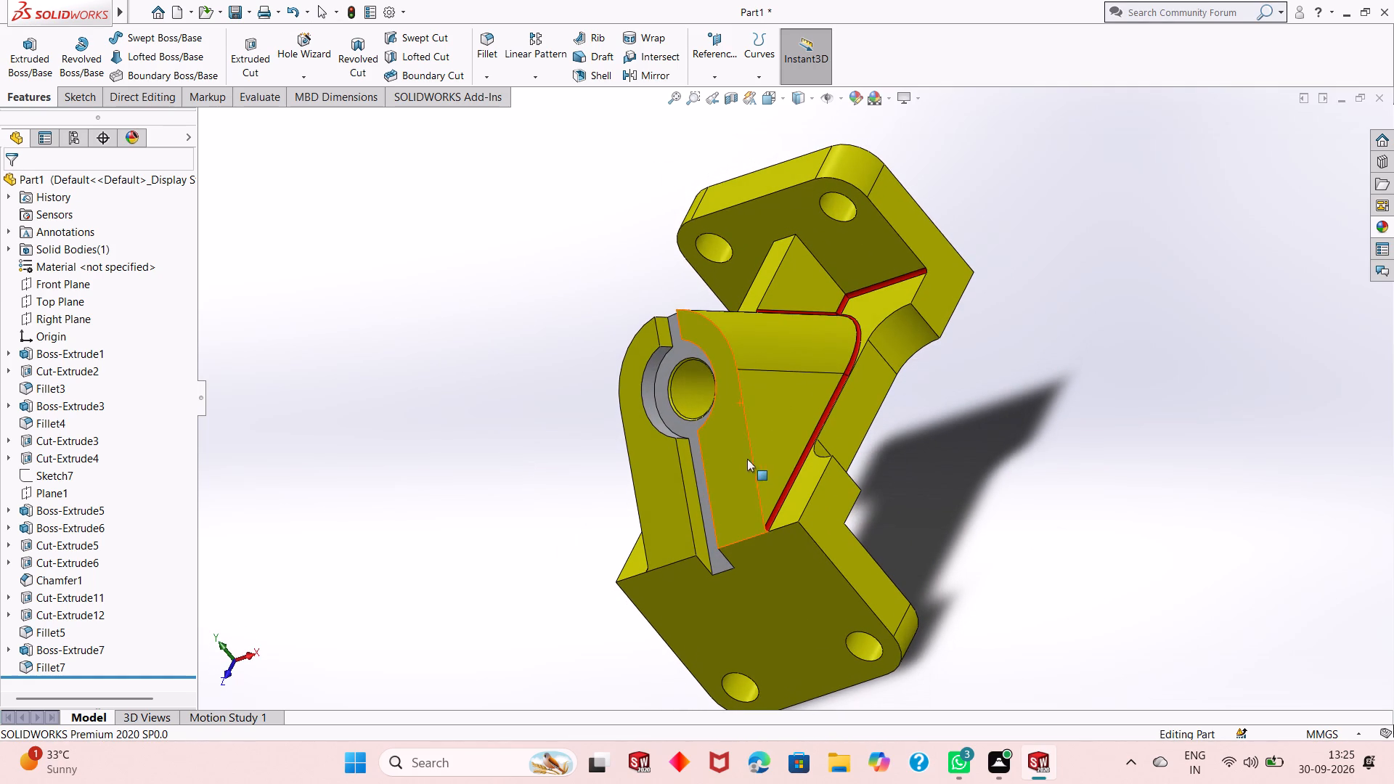
pyautogui.click(1389, 222)
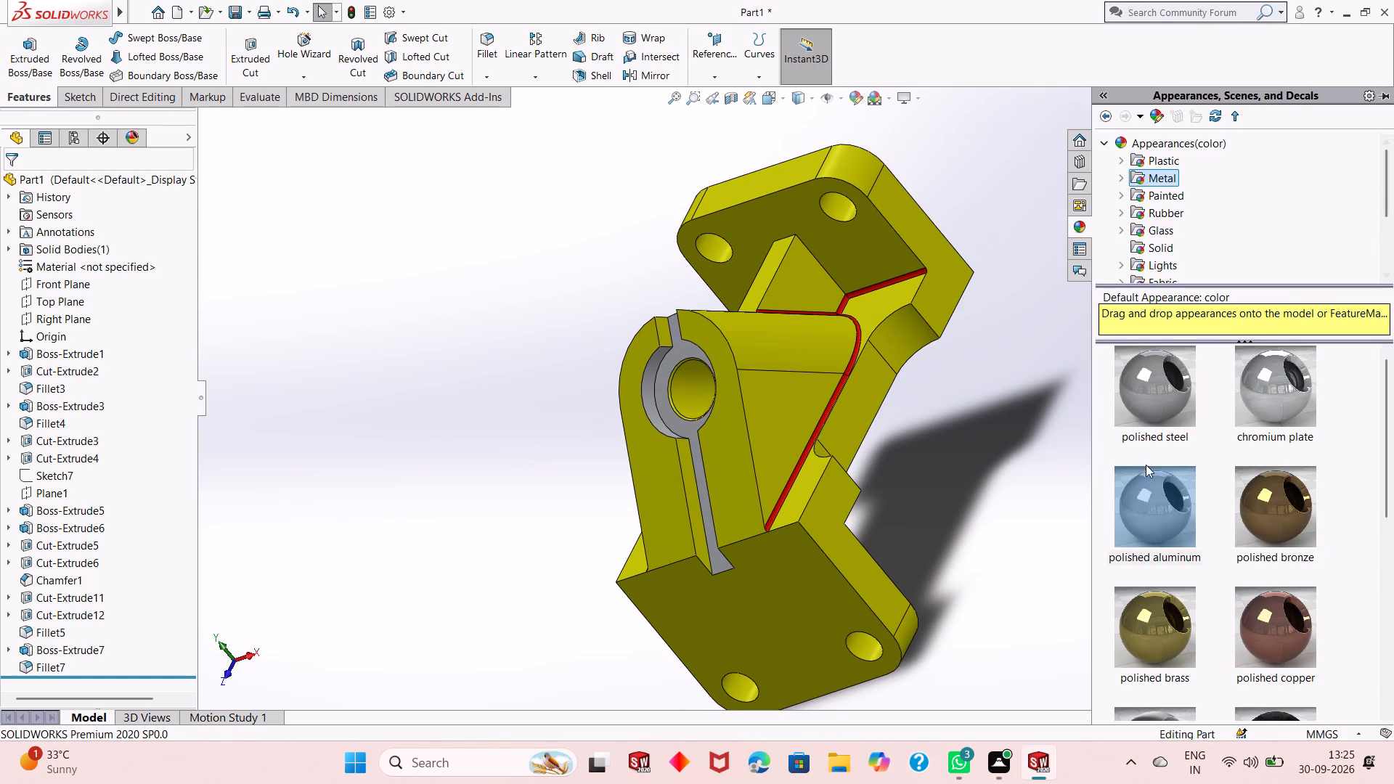
pyautogui.moveTo(1154, 497); pyautogui.dragTo(705, 499)
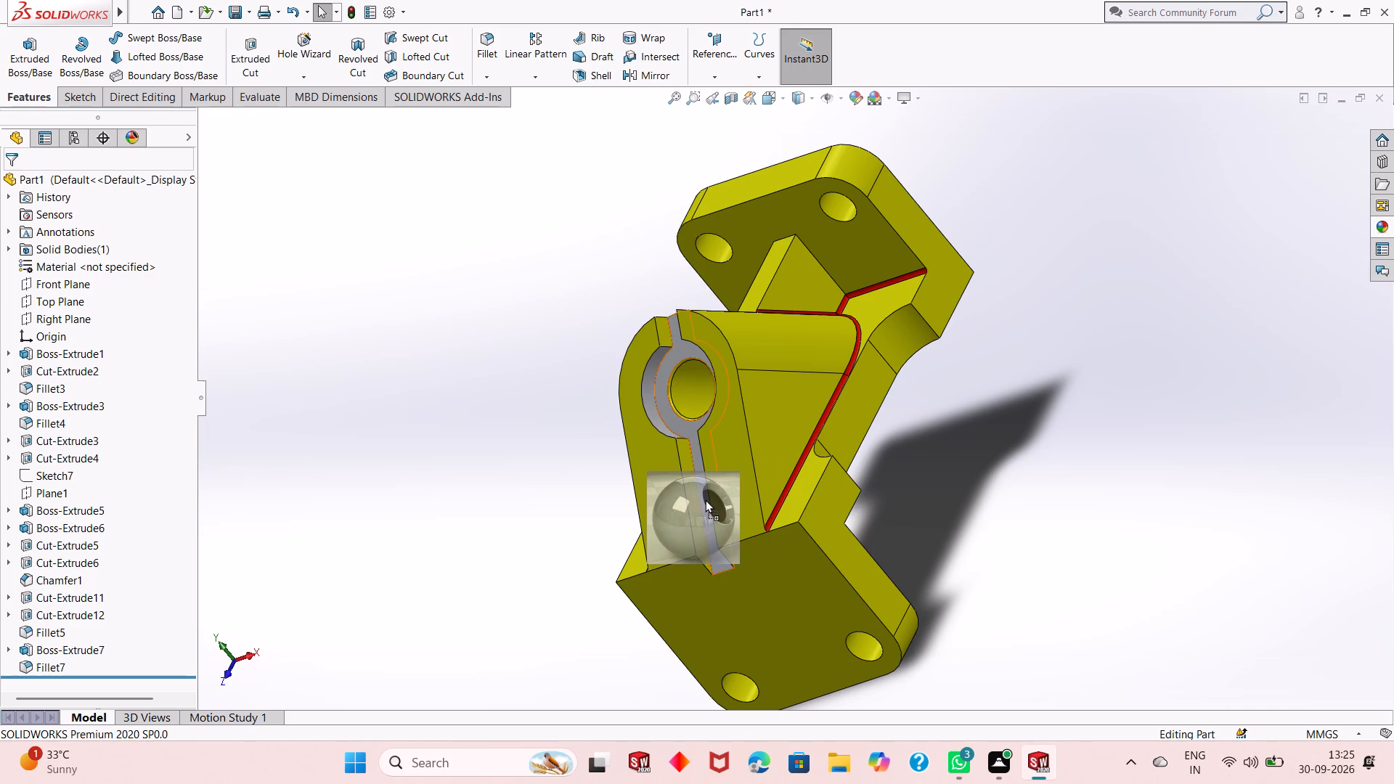
pyautogui.moveTo(705, 499); pyautogui.dragTo(695, 505)
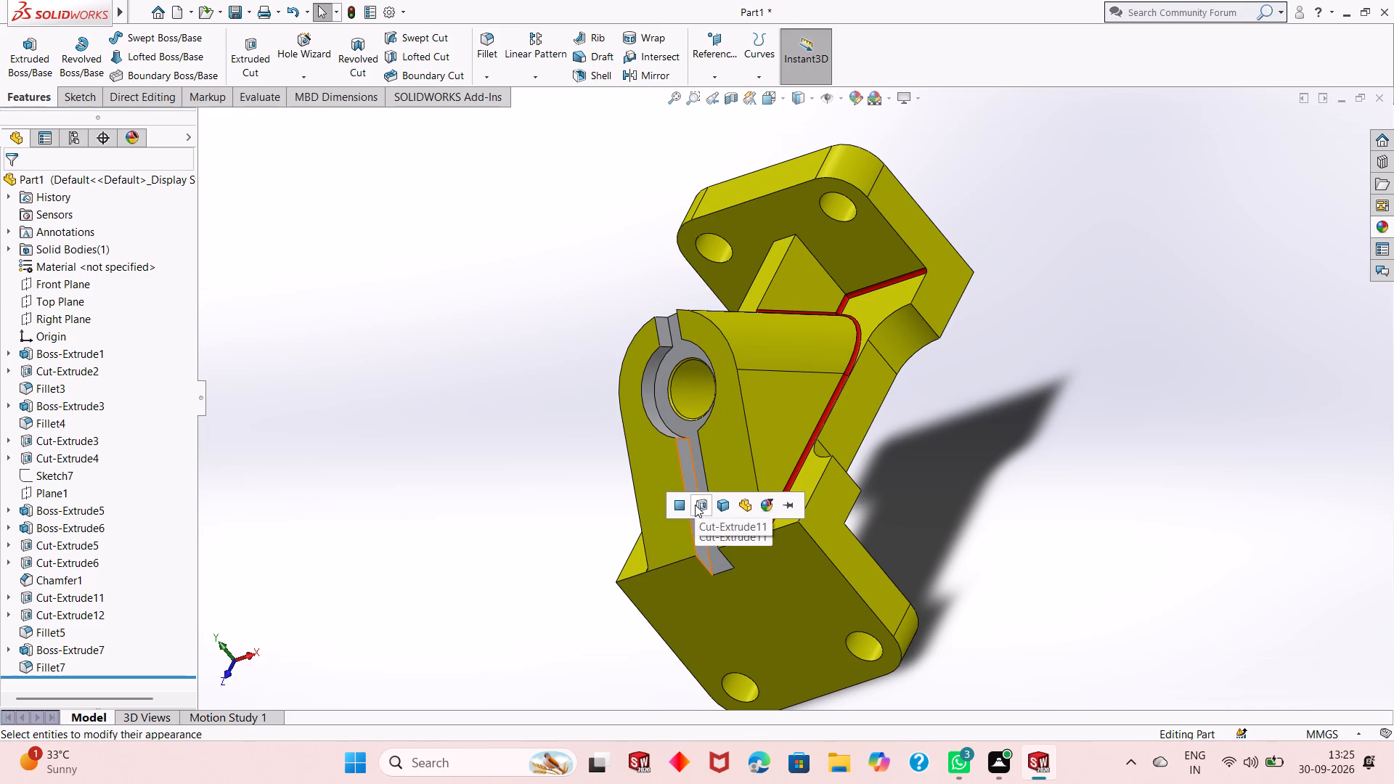
pyautogui.click(695, 505)
# Apply the polished aluminum appearance to the Cut-Extrude6 feature, the through bore of the cylinder.
pyautogui.moveTo(924, 480); pyautogui.dragTo(1039, 415, button='middle')
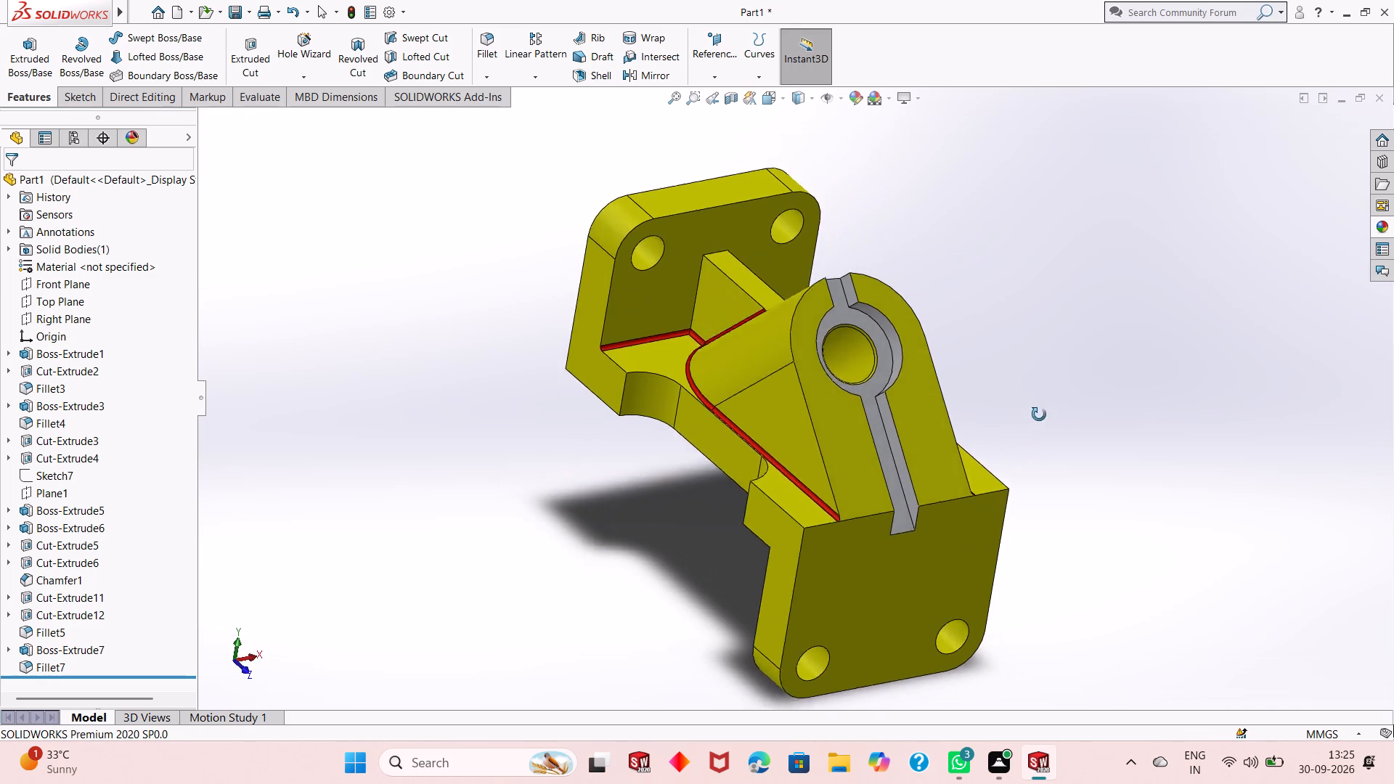
pyautogui.moveTo(1039, 415); pyautogui.dragTo(919, 492, button='middle')
pyautogui.scroll(-4, 693, 380)
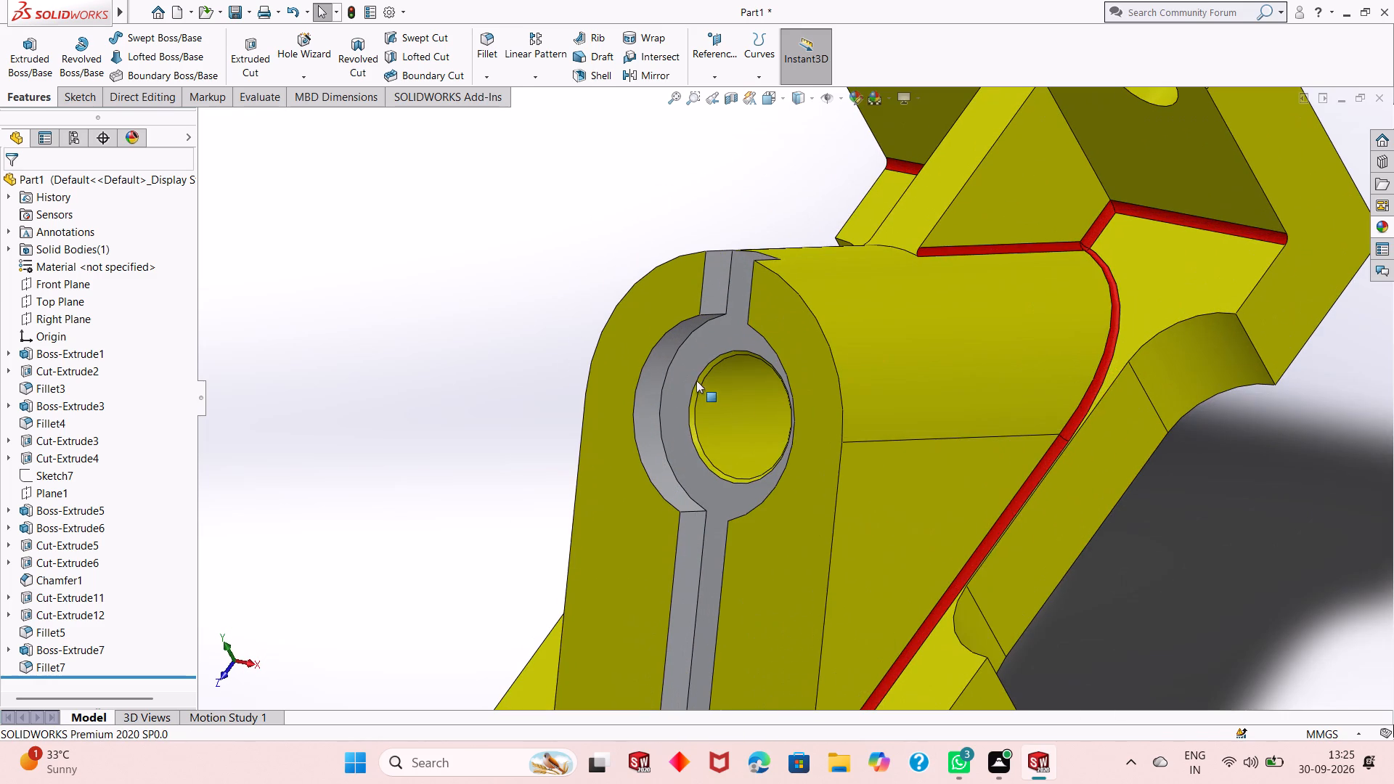
pyautogui.click(1384, 224)
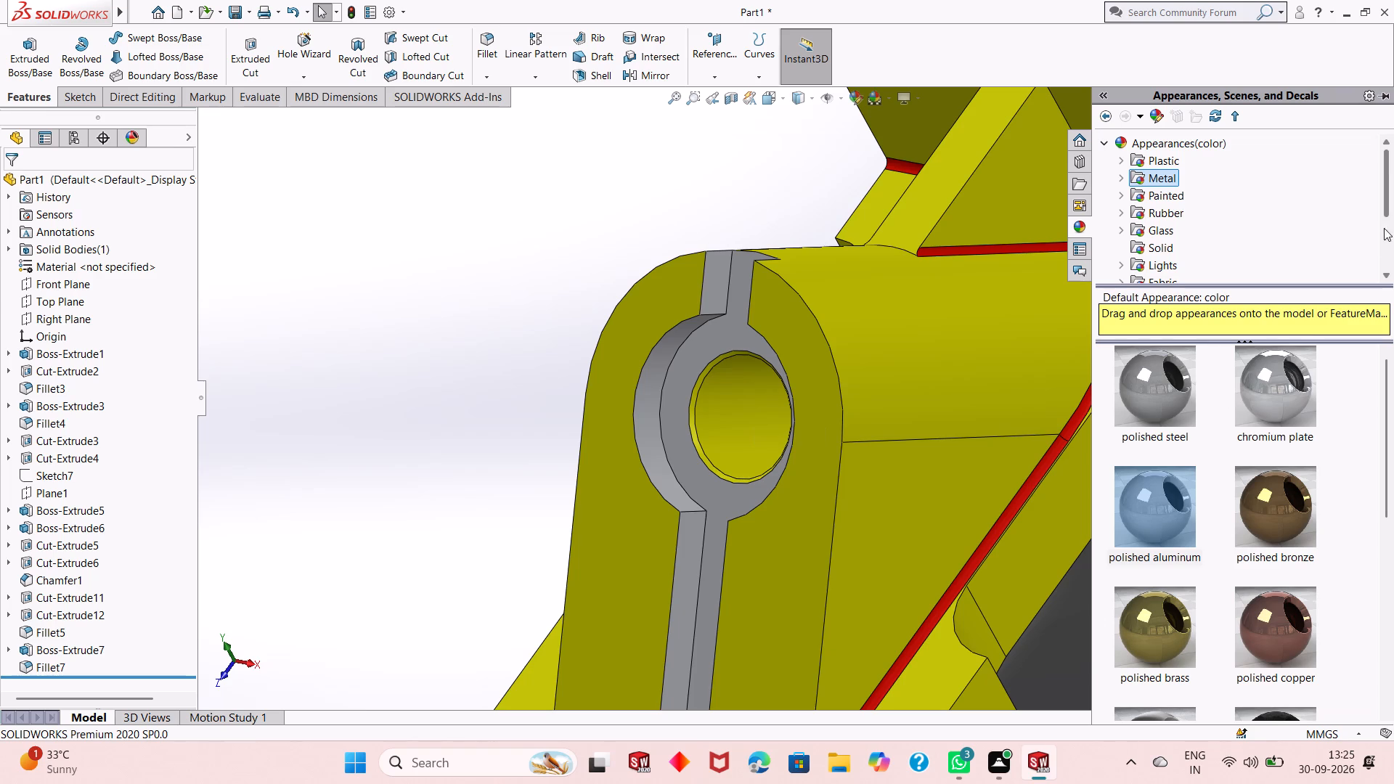
pyautogui.moveTo(1158, 519); pyautogui.dragTo(1061, 489)
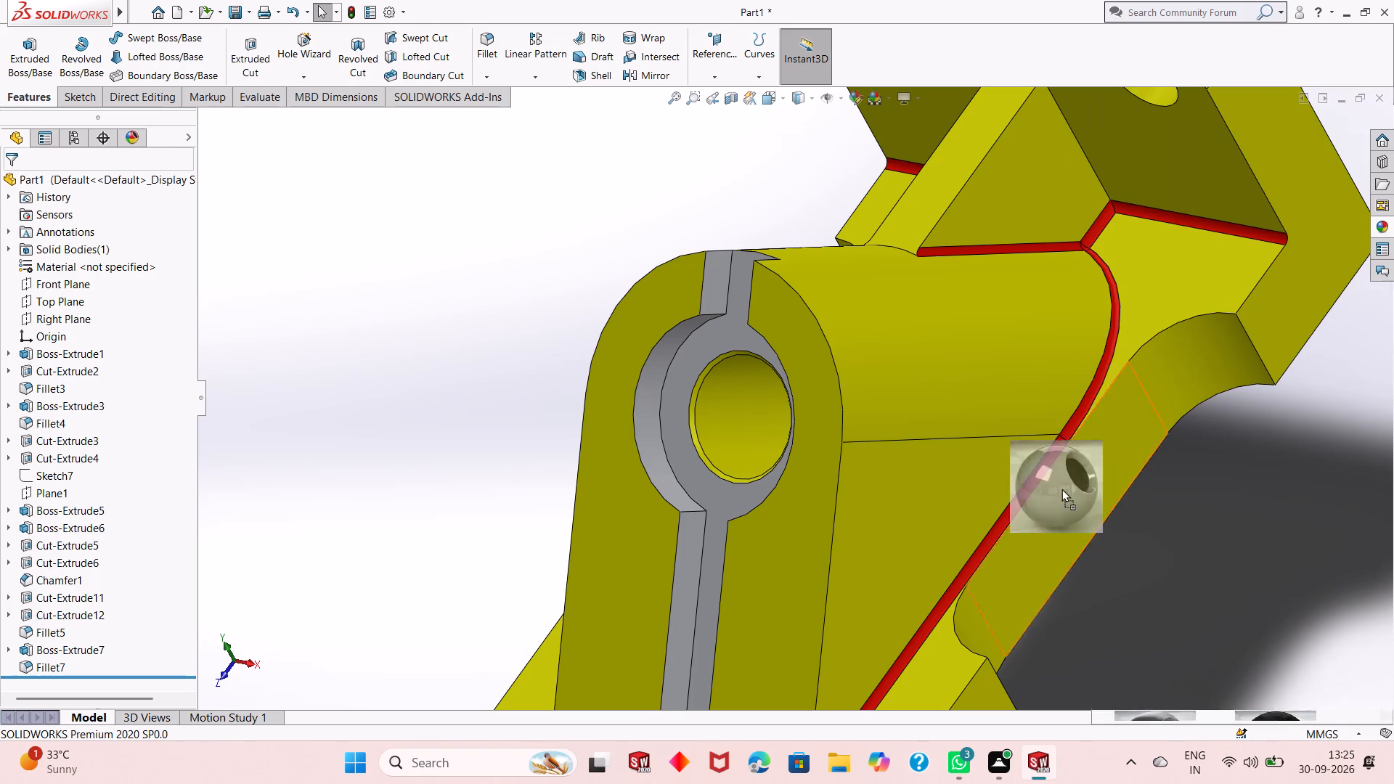
pyautogui.moveTo(1061, 489); pyautogui.dragTo(730, 436)
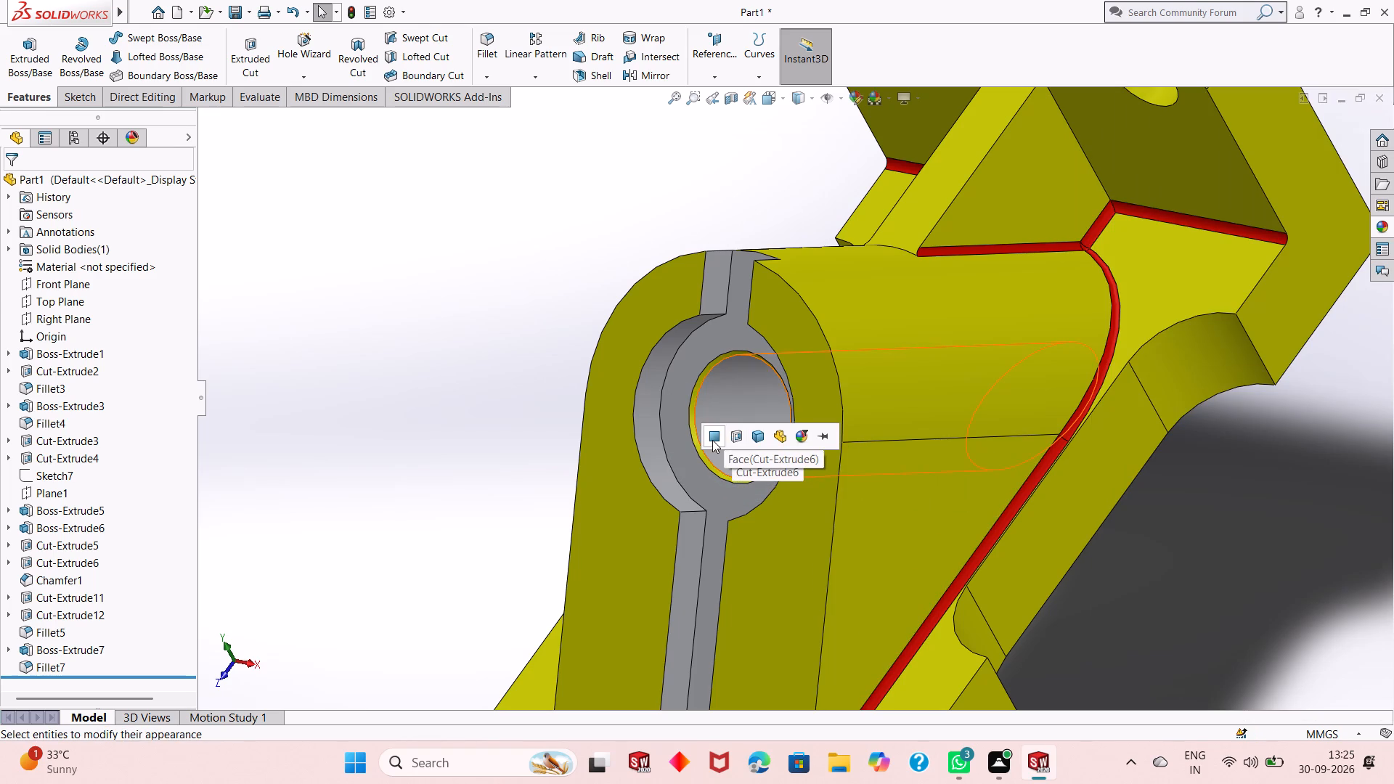
pyautogui.click(733, 436)
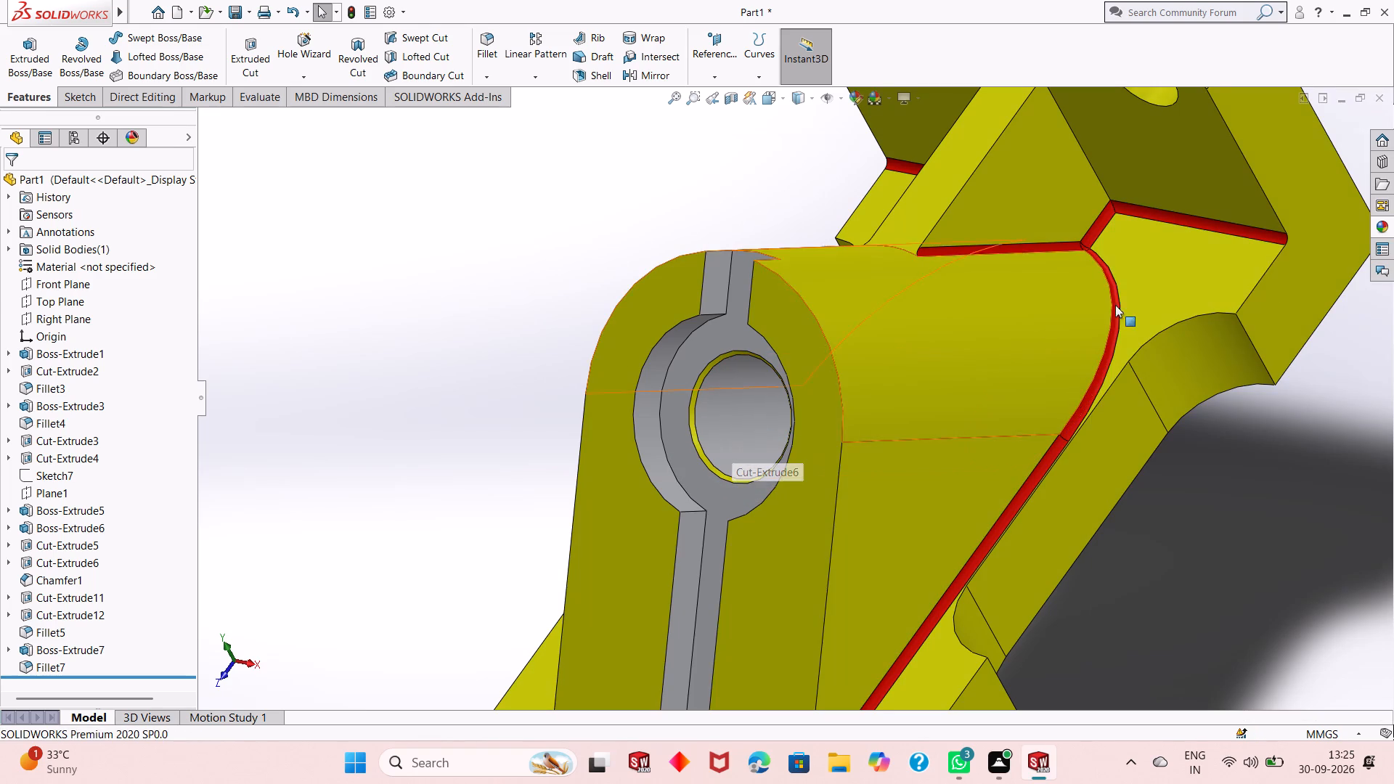
# Apply the polished aluminum appearance to the Chamfer1 feature at the bore's edge.
pyautogui.click(1384, 227)
pyautogui.moveTo(1152, 510); pyautogui.dragTo(696, 386)
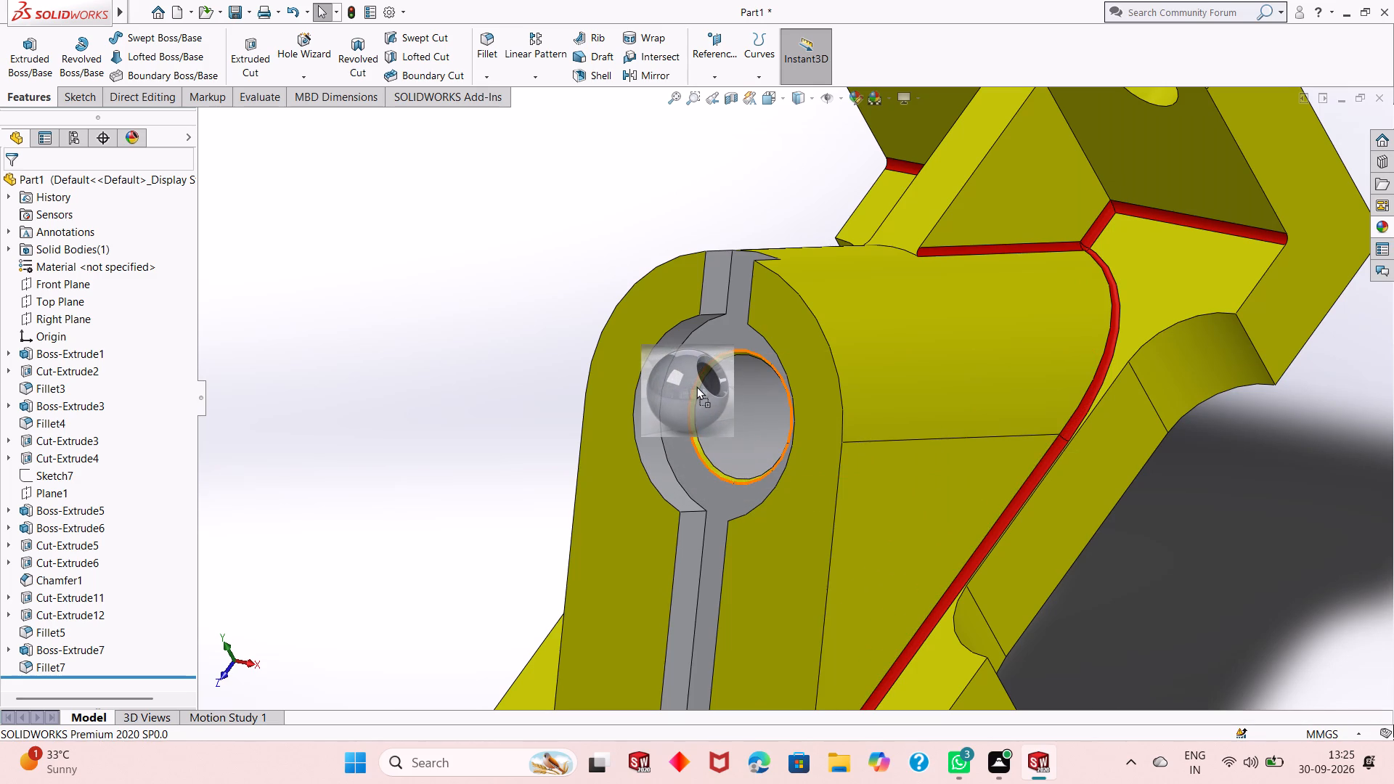
pyautogui.moveTo(696, 386); pyautogui.dragTo(705, 372)
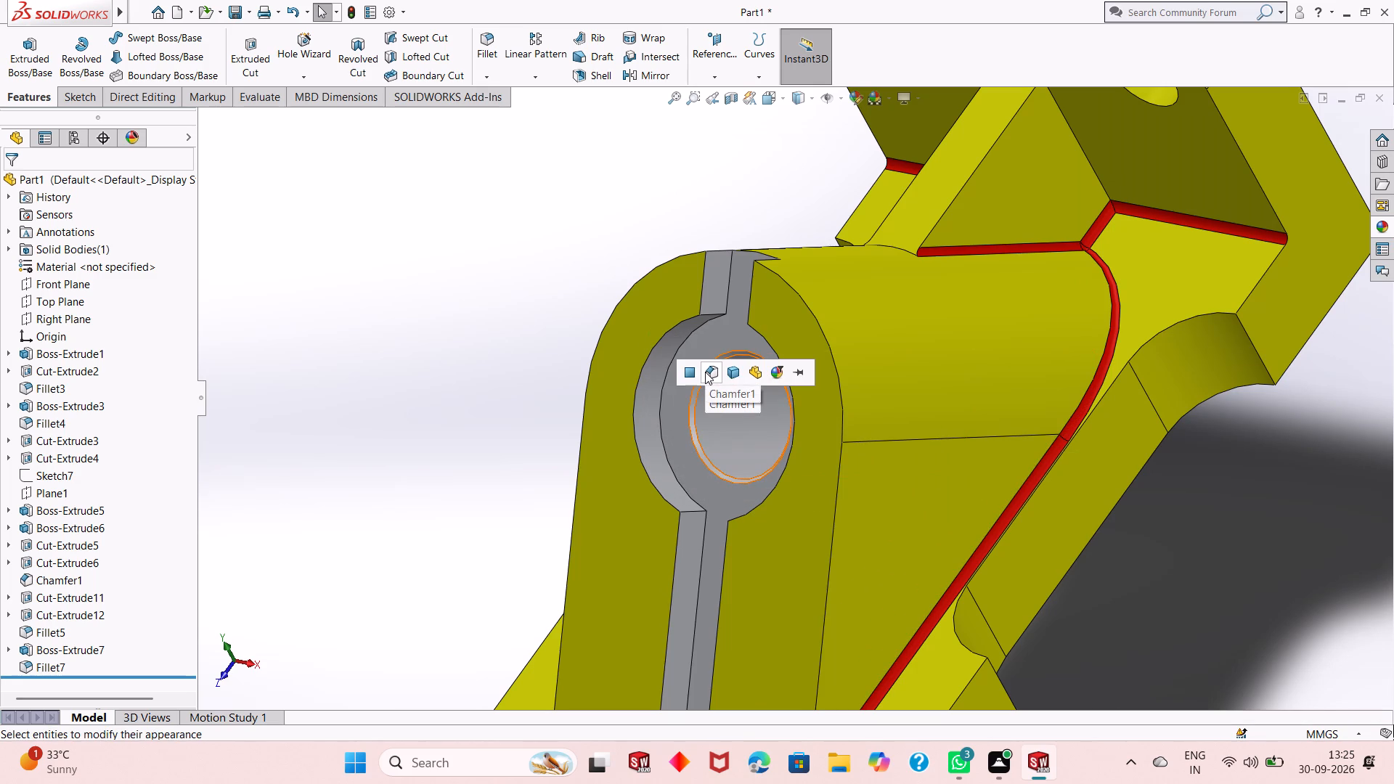
pyautogui.click(705, 372)
# Examine the coloured bracket from several angles, checking the metal finish on the bore, chamfer, recess and slot.
pyautogui.scroll(3, 748, 438)
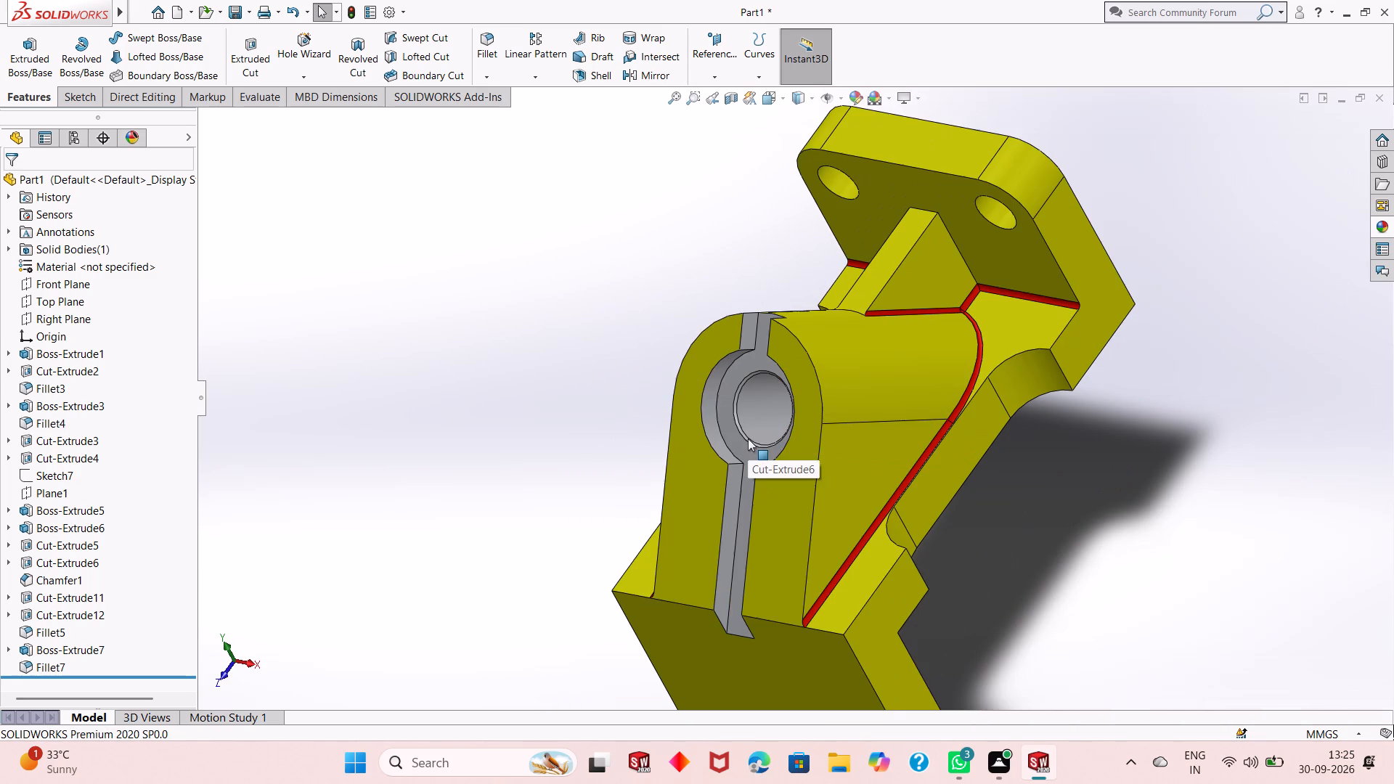
pyautogui.moveTo(769, 354); pyautogui.dragTo(817, 350, button='middle')
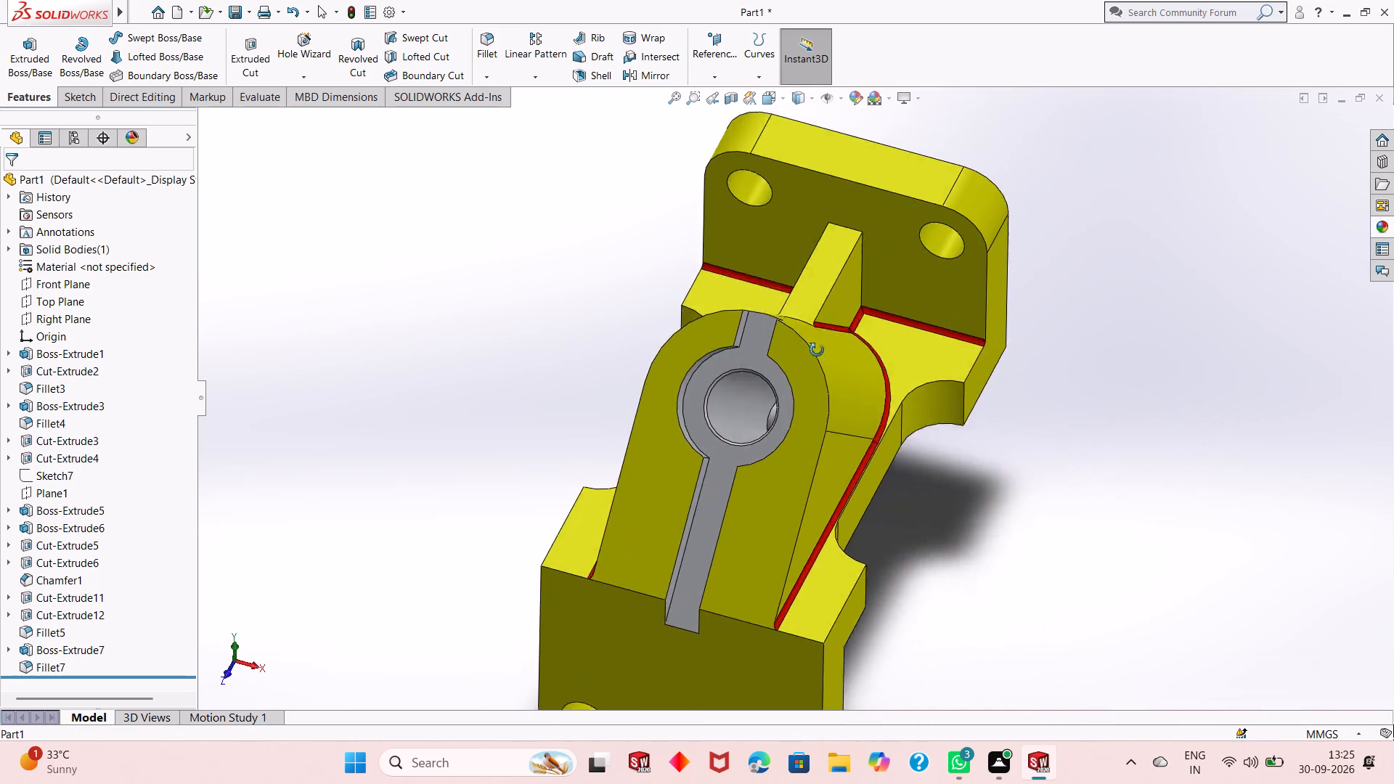
pyautogui.moveTo(817, 350); pyautogui.dragTo(774, 290, button='middle')
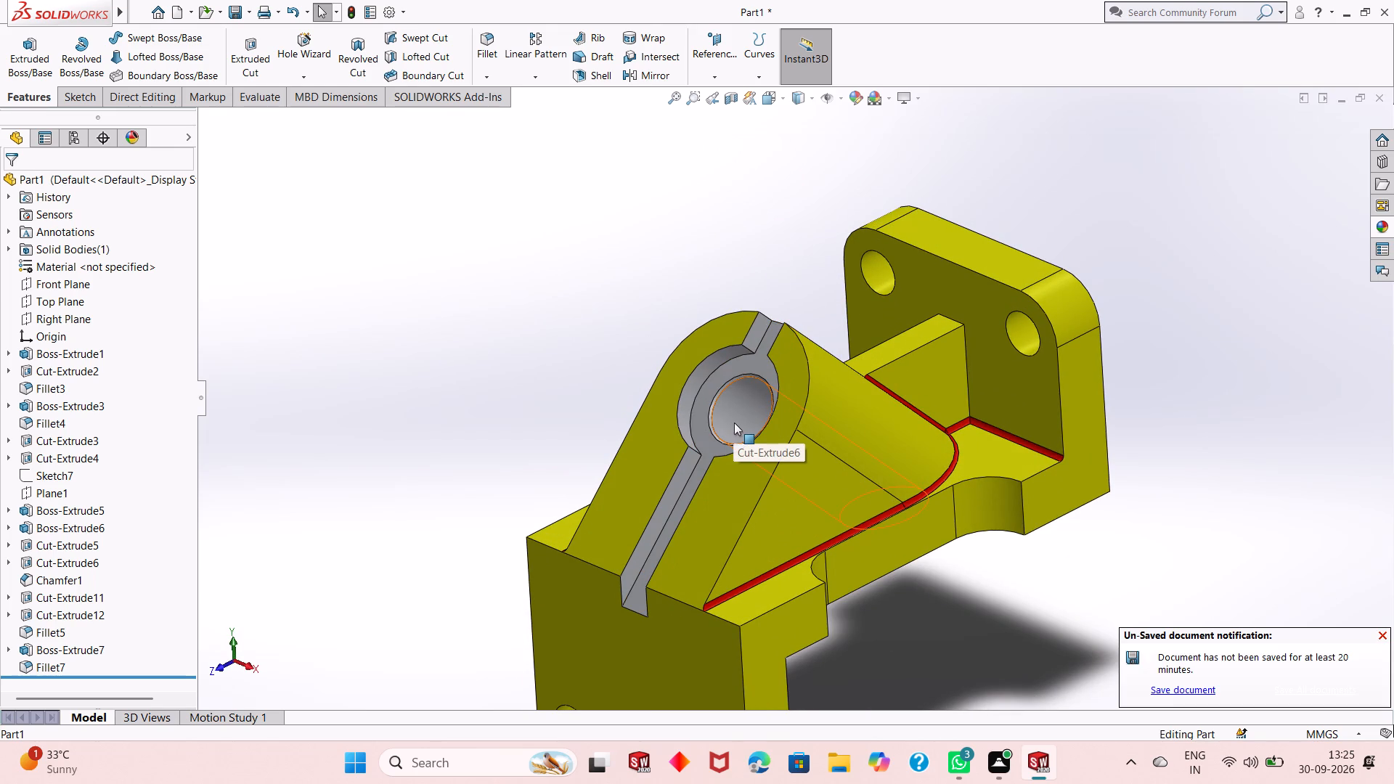
pyautogui.scroll(-1, 734, 422)
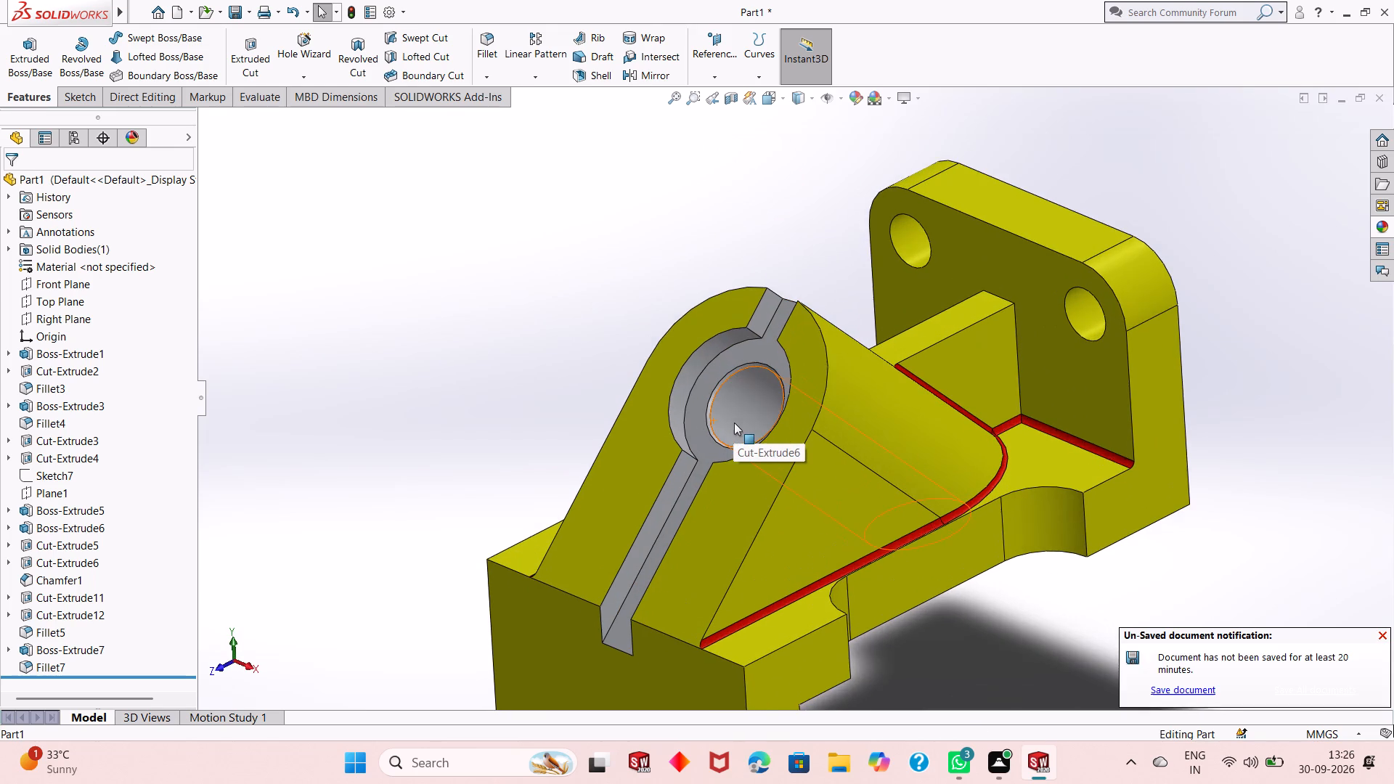
pyautogui.scroll(2, 734, 422)
pyautogui.click(903, 557)
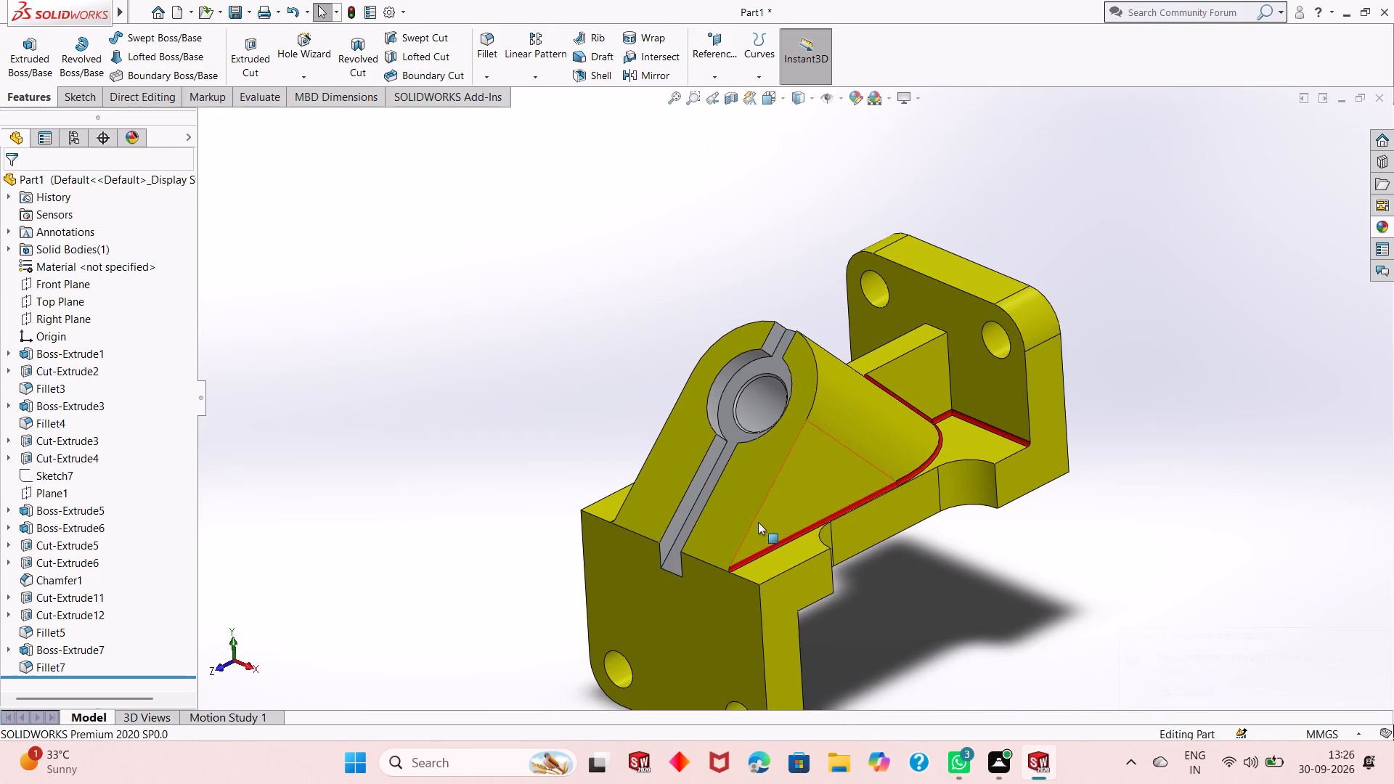
pyautogui.scroll(-1, 749, 516)
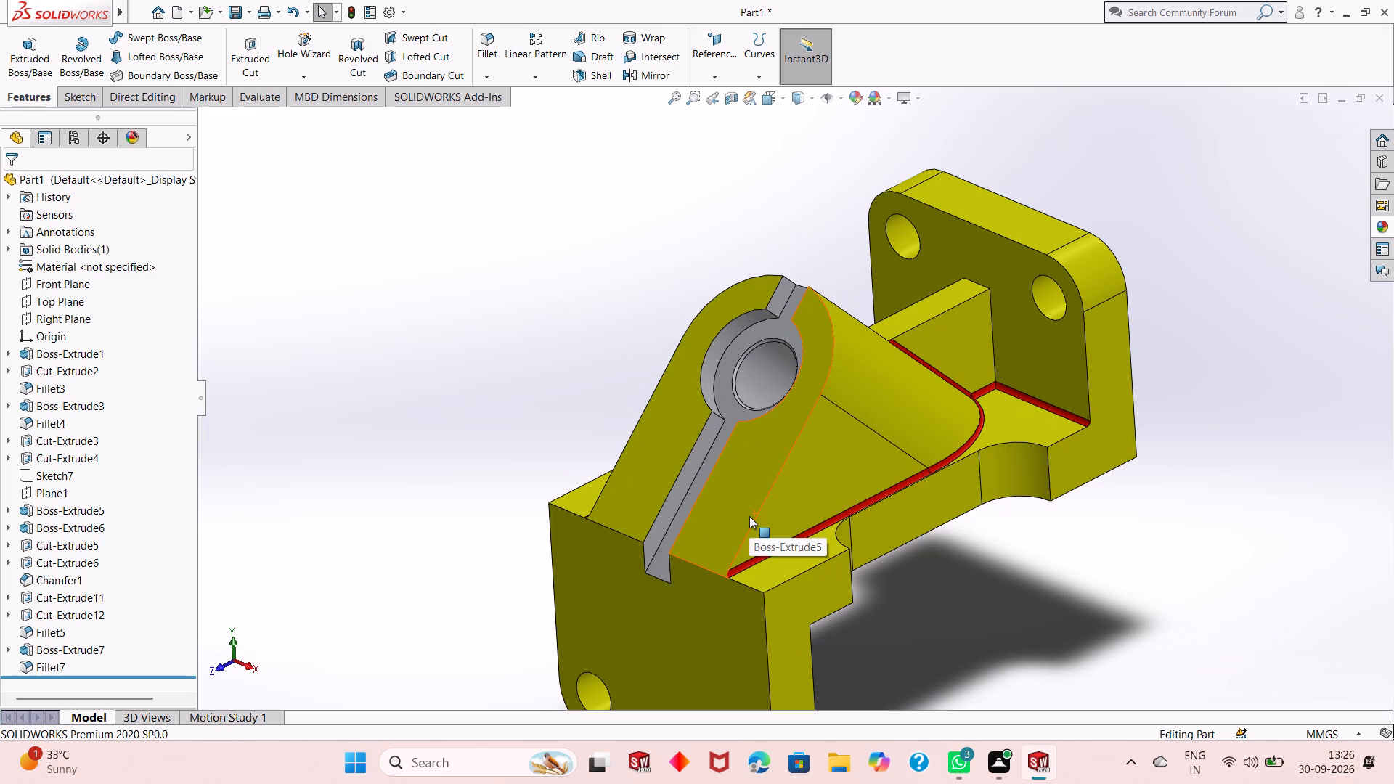
pyautogui.scroll(1, 749, 516)
pyautogui.scroll(-1, 791, 390)
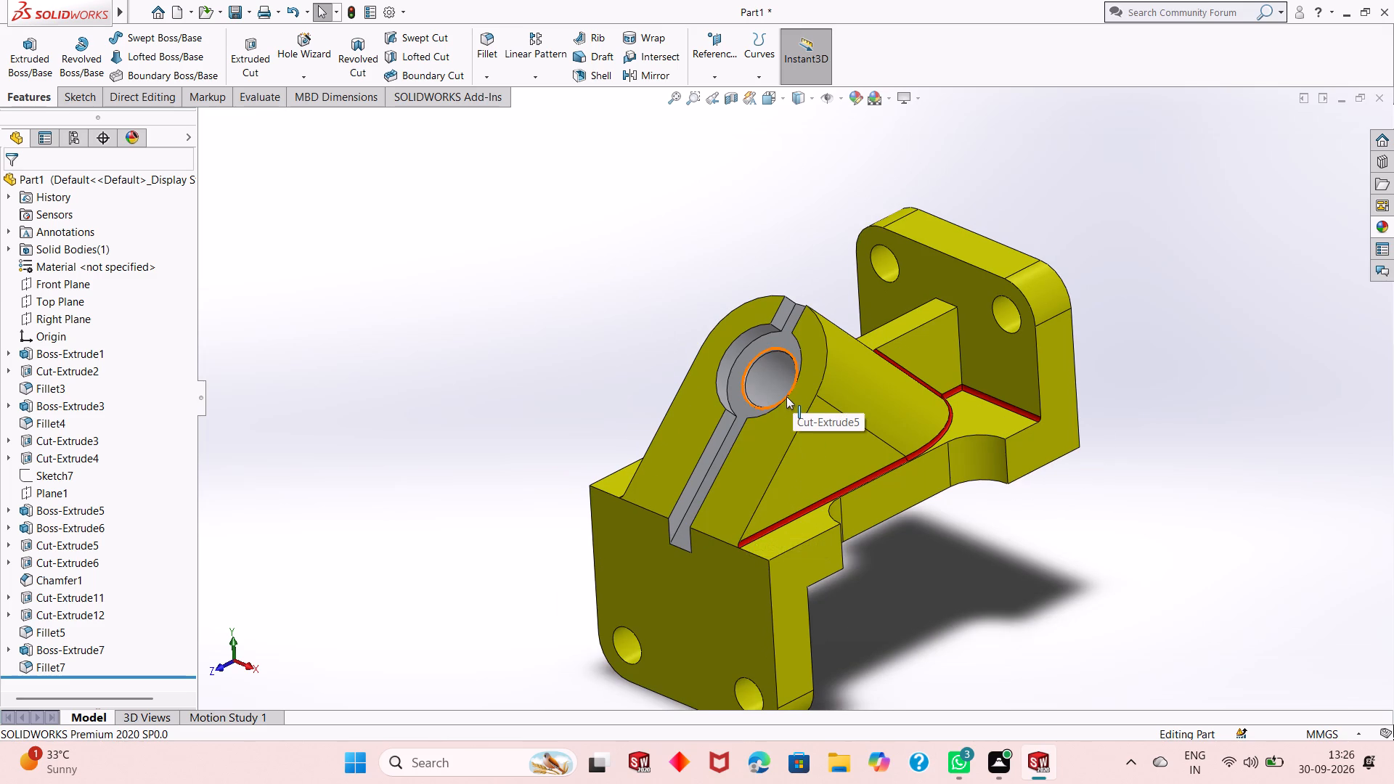
pyautogui.scroll(-2, 784, 398)
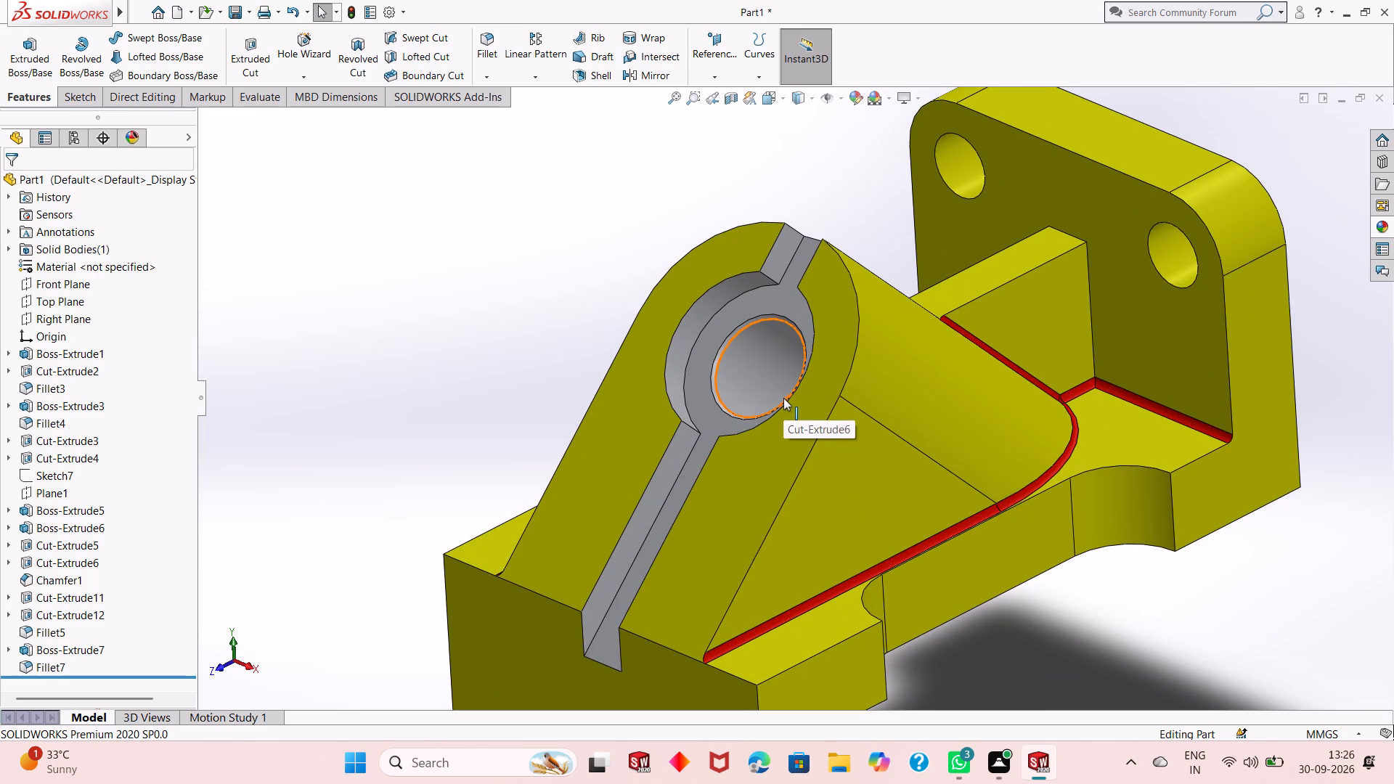
pyautogui.scroll(5, 753, 454)
pyautogui.scroll(-1, 774, 446)
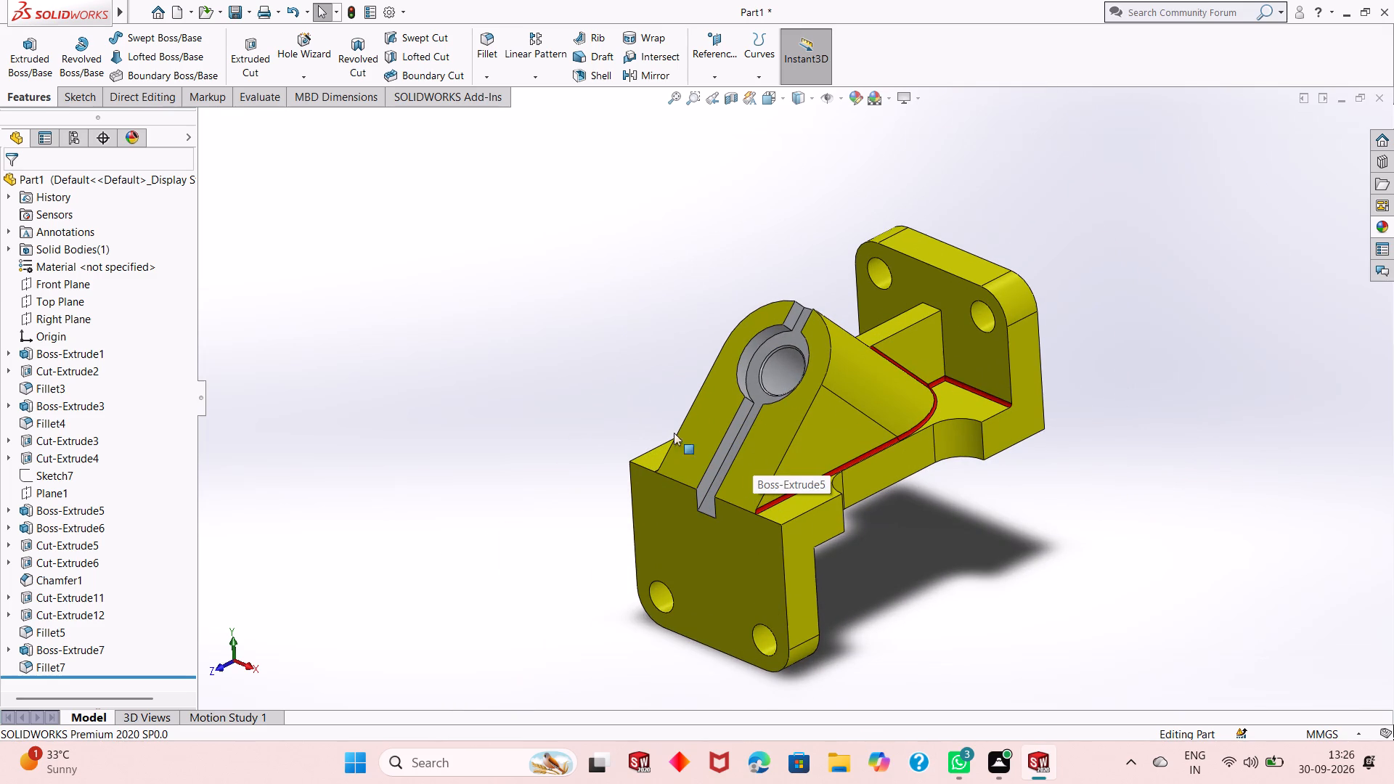
pyautogui.click(565, 433)
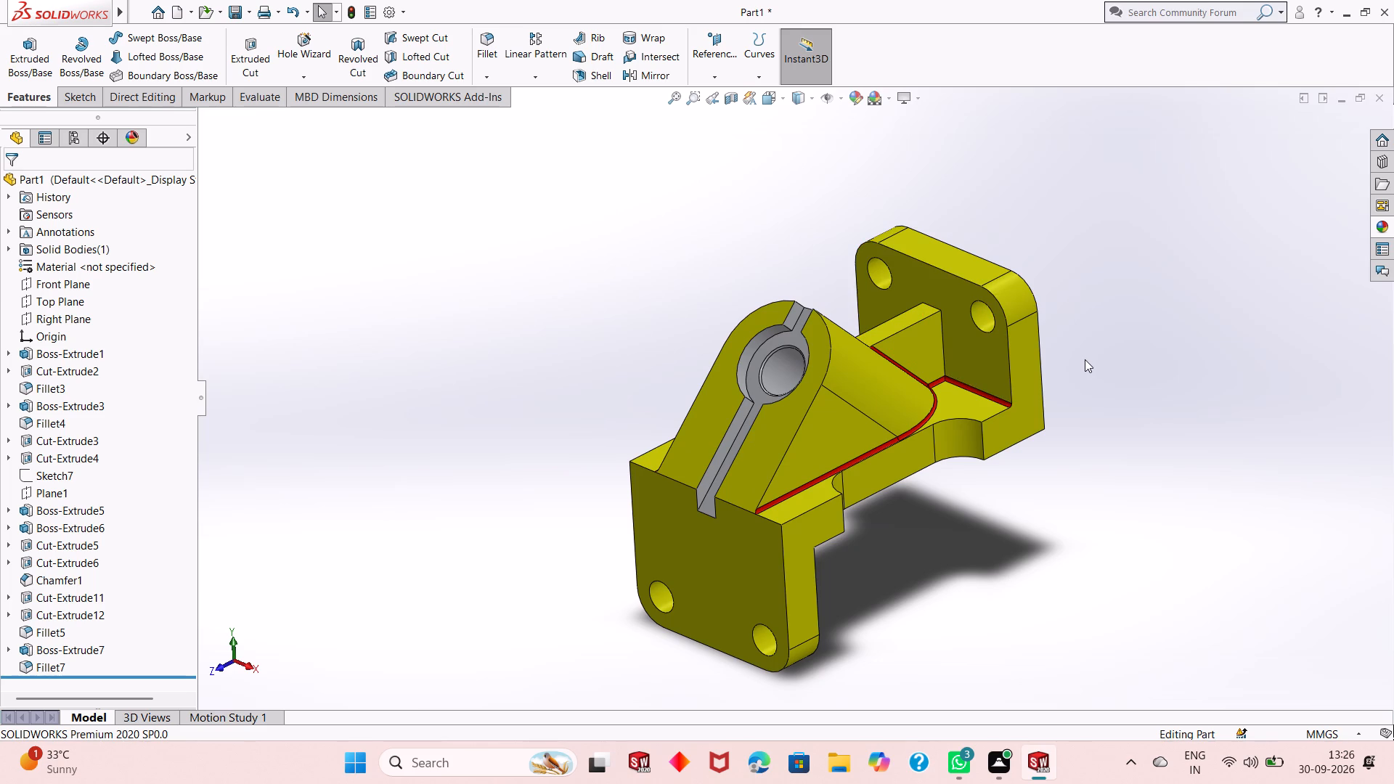
# Save the part in the Downloads folder as "Reinforced support bracket" in SOLIDWORKS Part format.
pyautogui.hotkey('ctrl', 's')
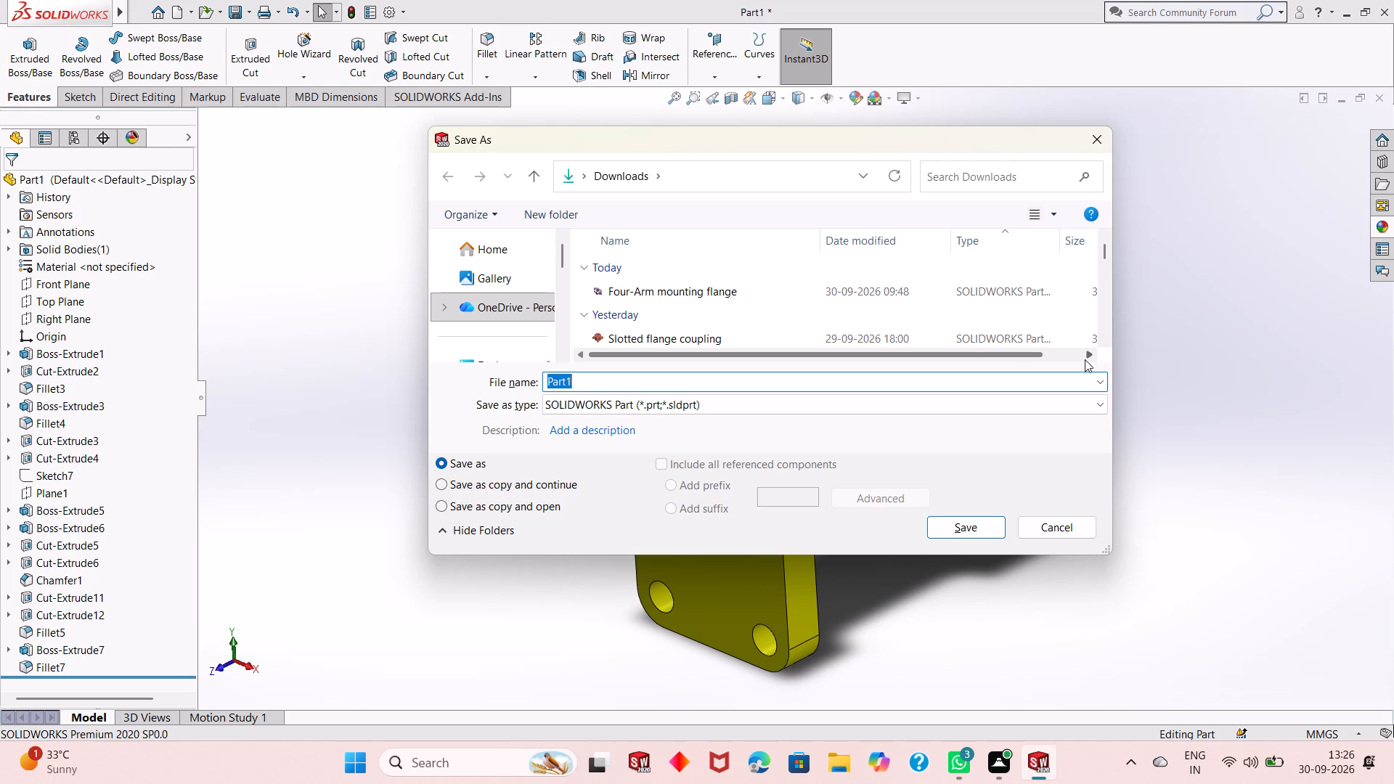
pyautogui.write('Reinforced')
pyautogui.press('space')
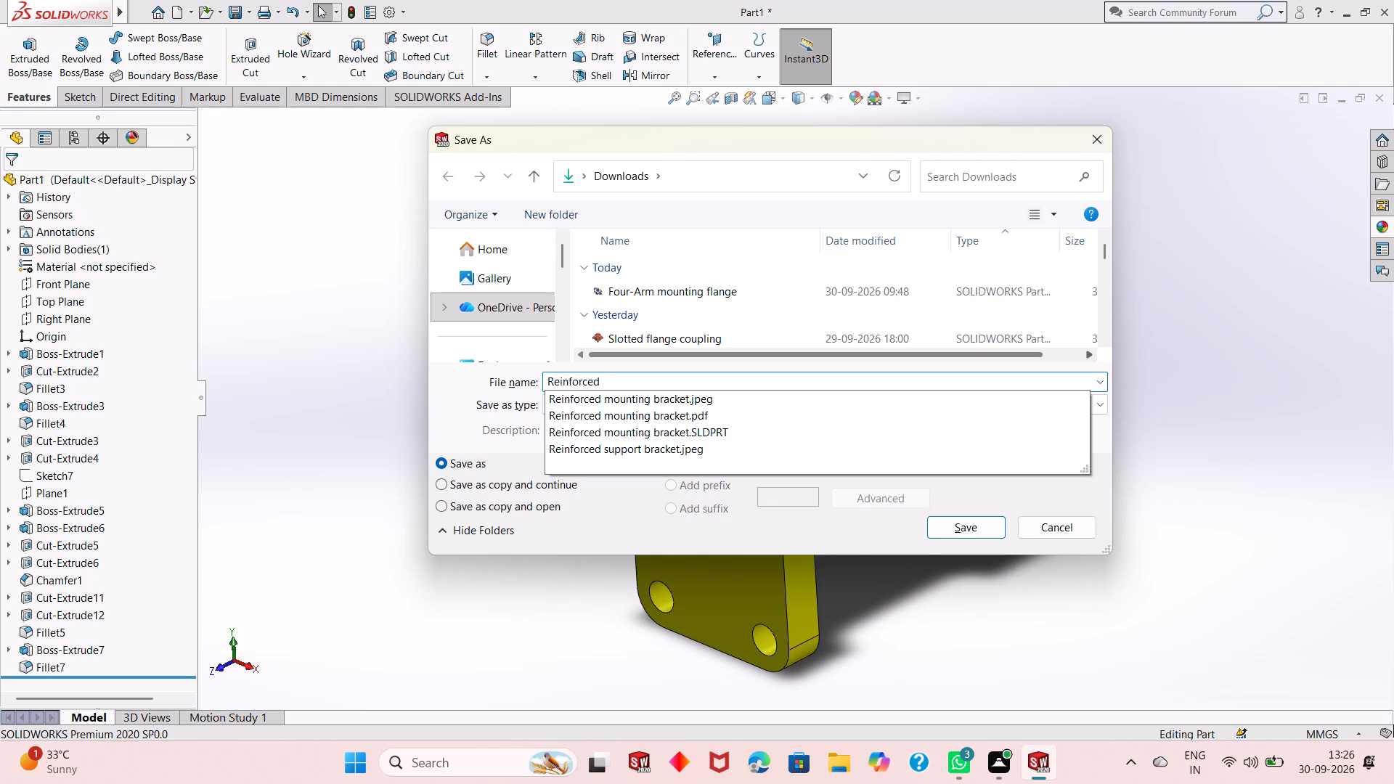
pyautogui.write('su')
pyautogui.write('pport')
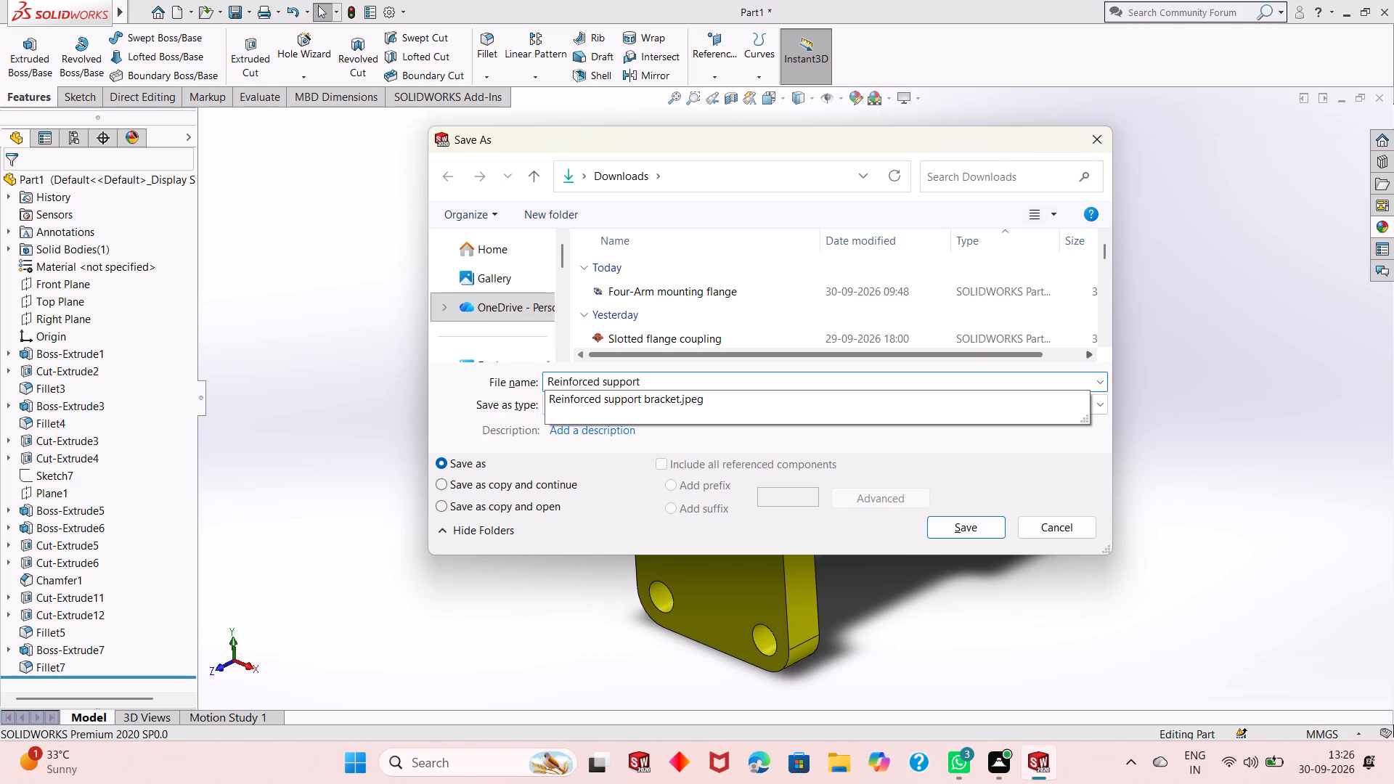
pyautogui.press('space')
pyautogui.write('bracket')
pyautogui.press('Return')
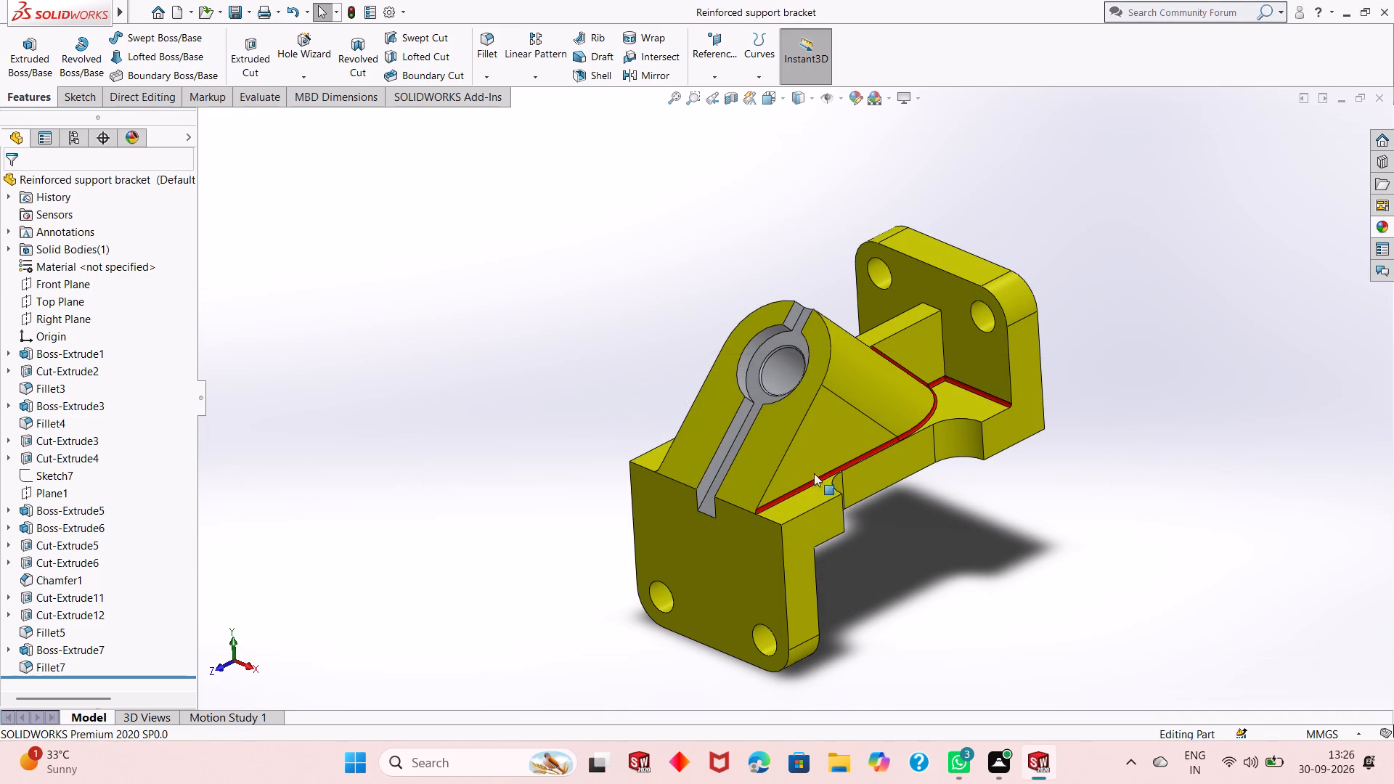
# Save a PDF copy of the bracket view in Downloads as "Reinforced support bracket".
pyautogui.scroll(1, 680, 409)
pyautogui.scroll(-1, 1000, 433)
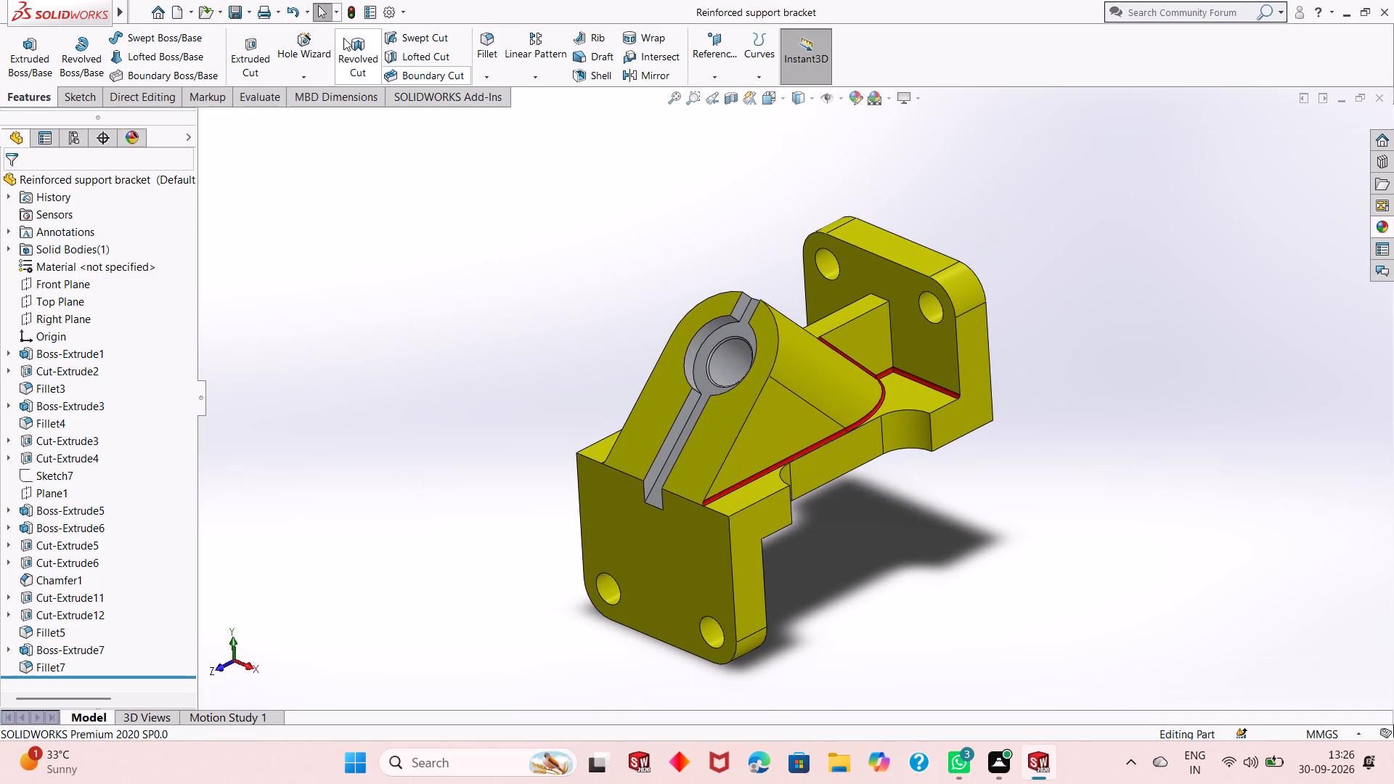
pyautogui.click(248, 15)
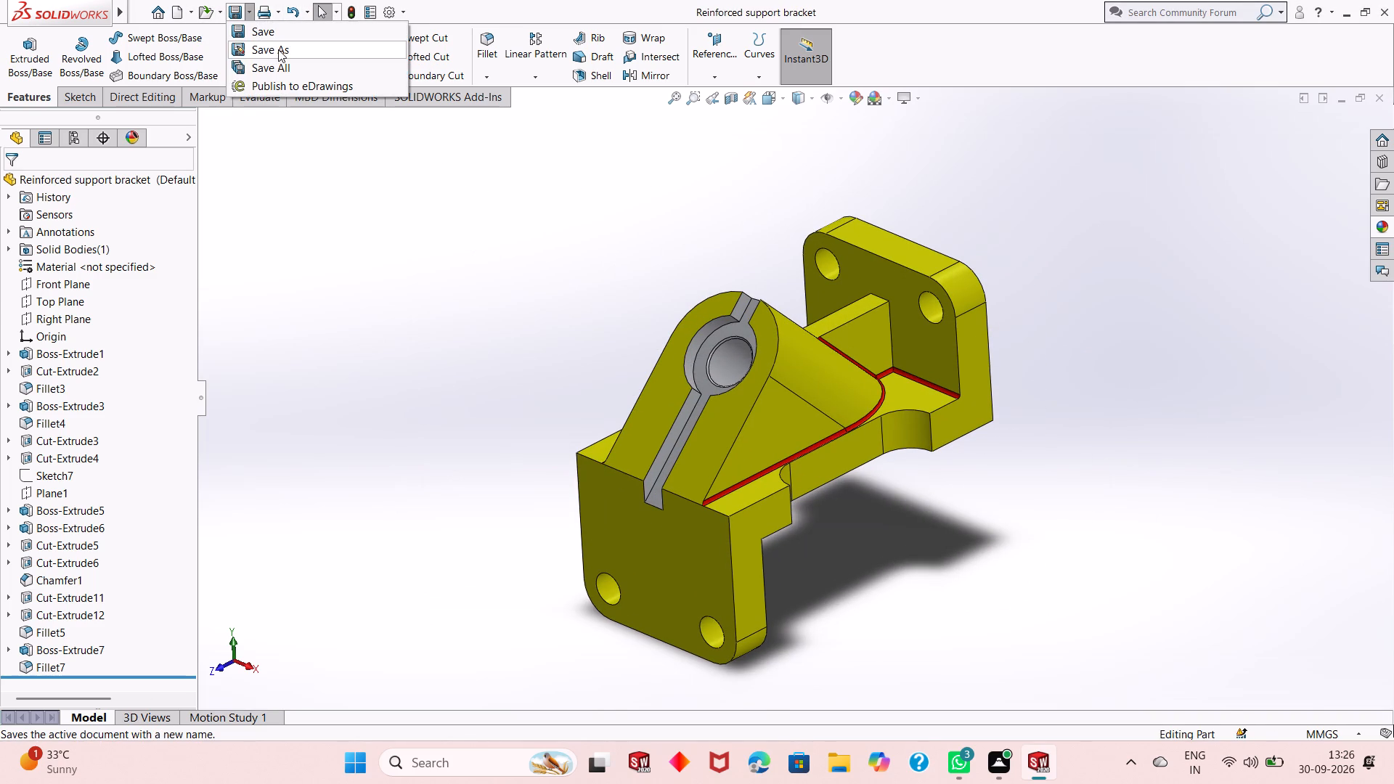
pyautogui.click(278, 49)
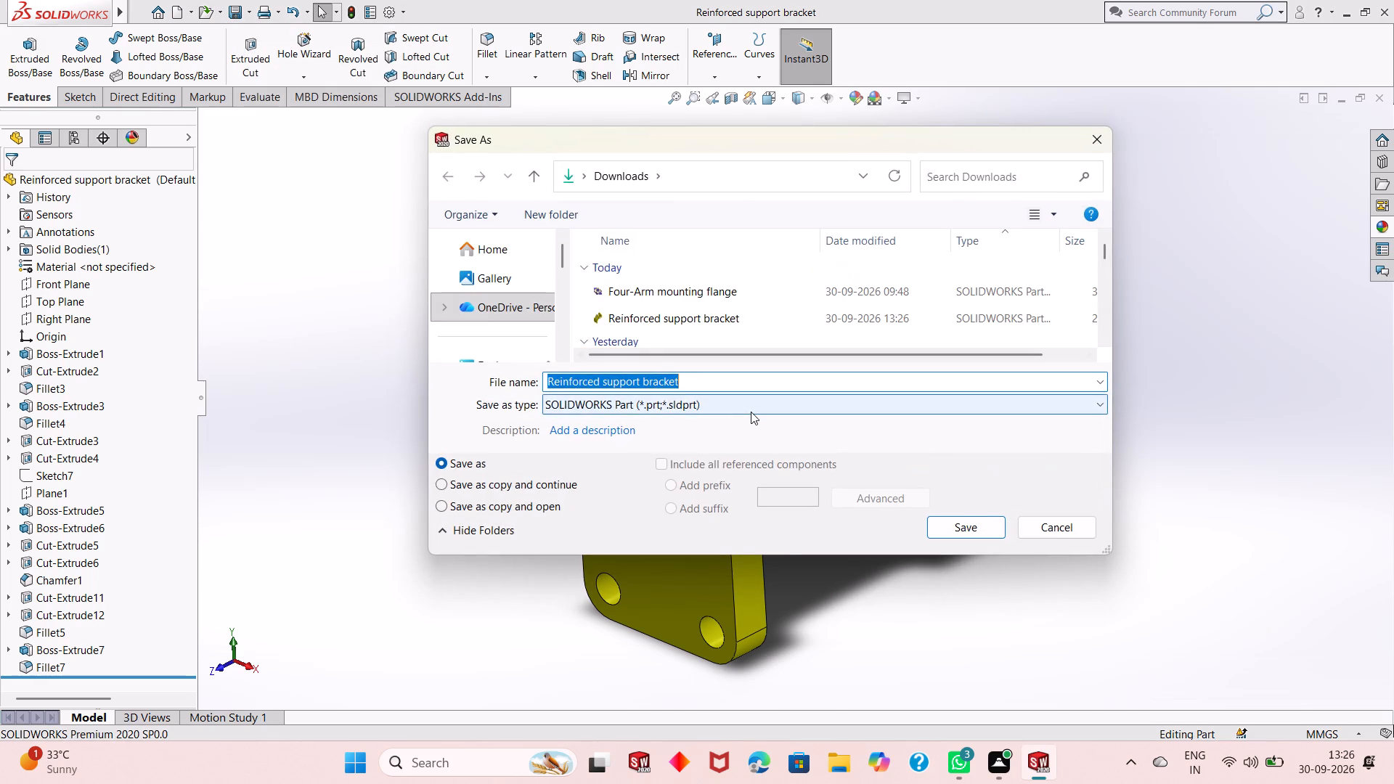
pyautogui.click(751, 412)
pyautogui.click(784, 113)
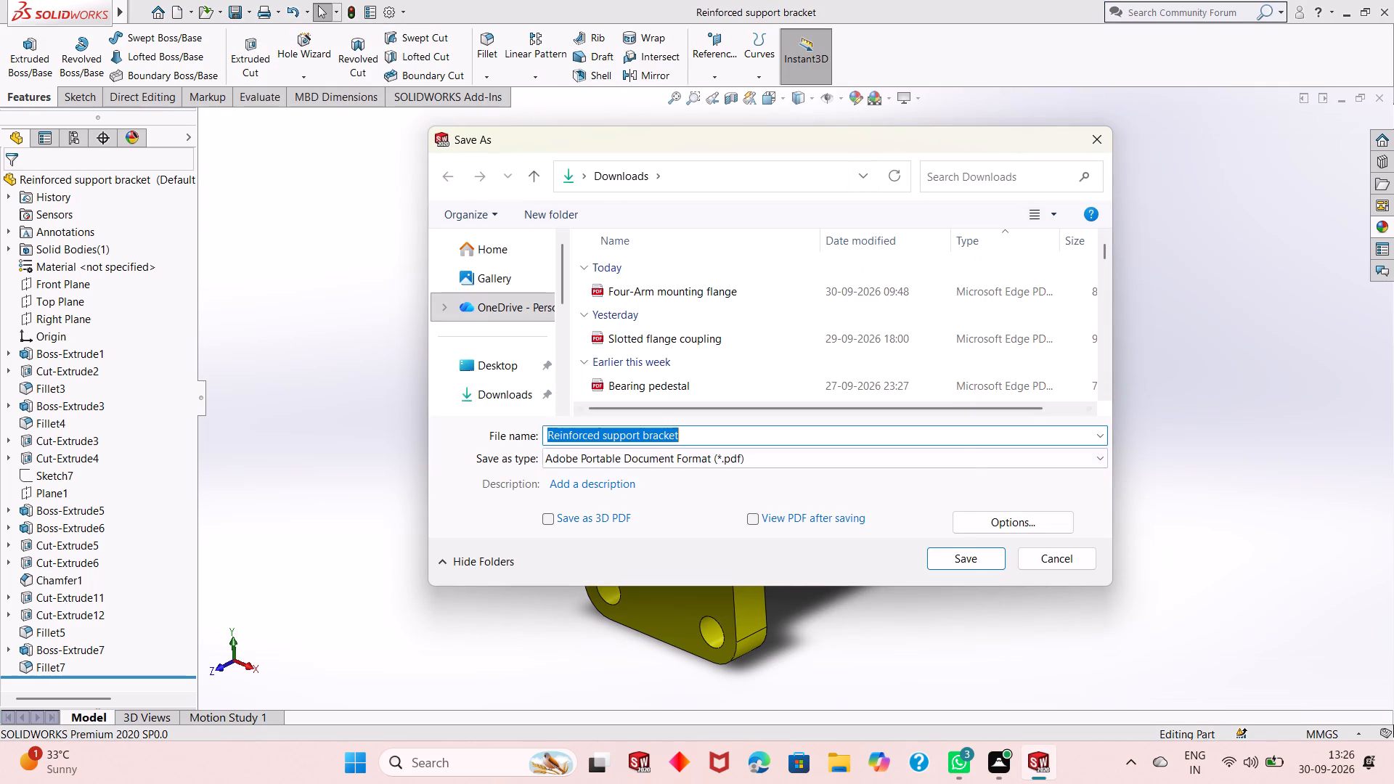
pyautogui.click(968, 563)
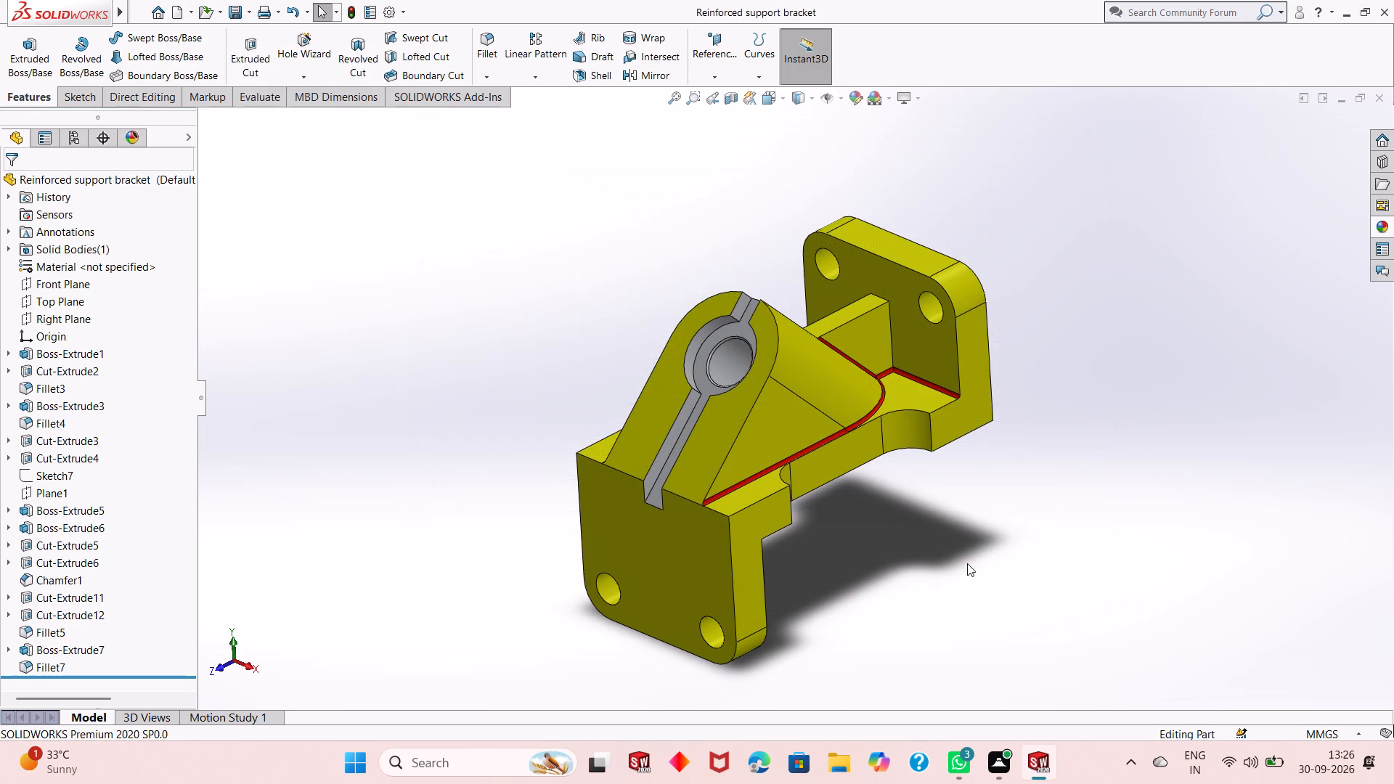
# Save the Reinforced support bracket part again.
pyautogui.hotkey('ctrl', 's')
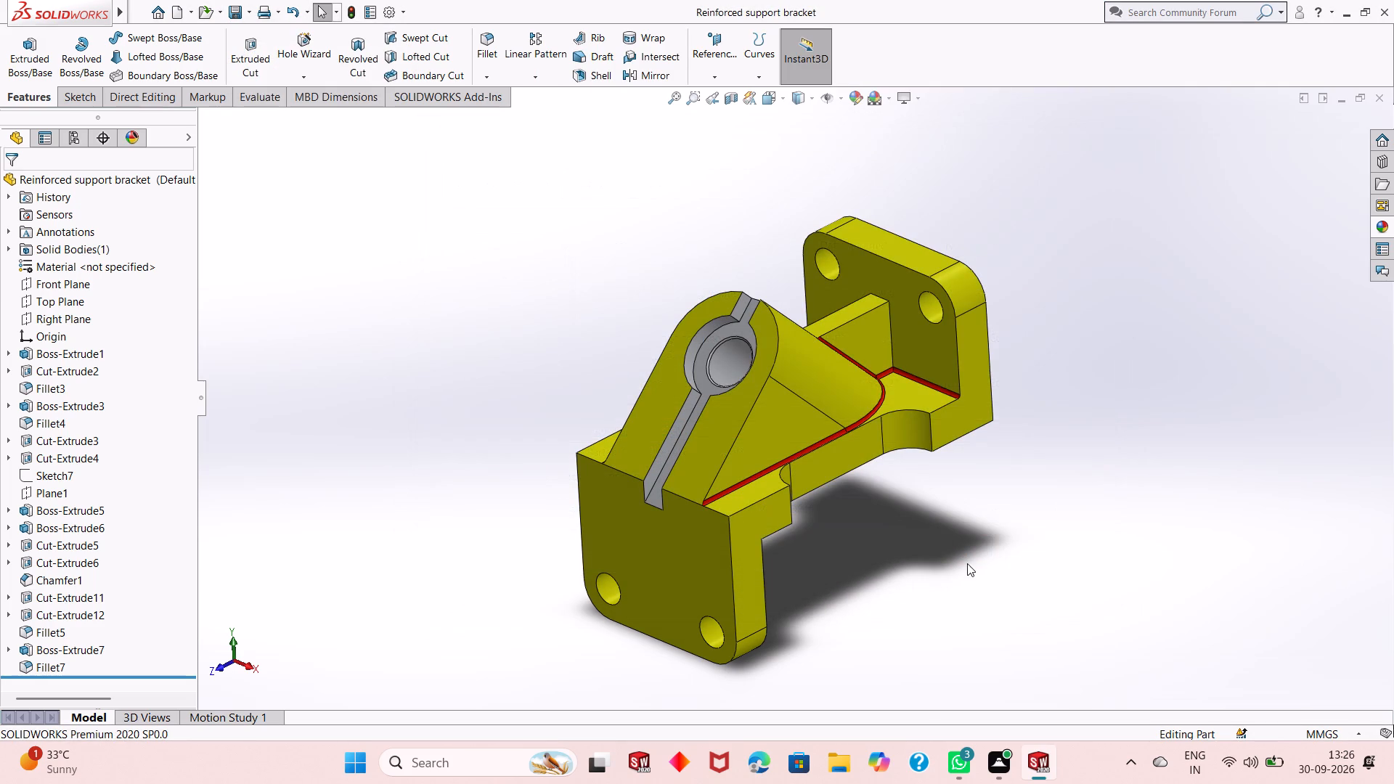